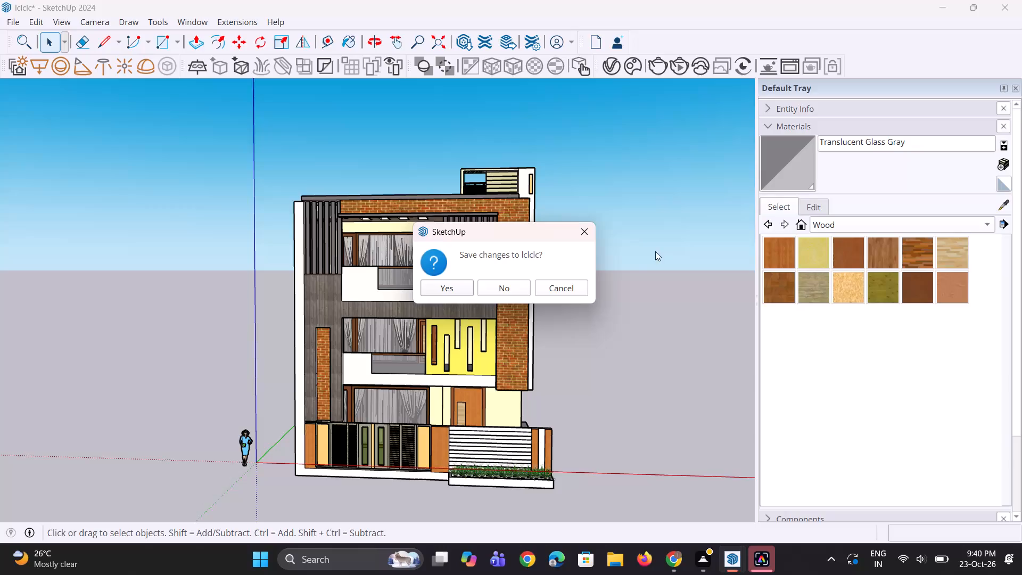
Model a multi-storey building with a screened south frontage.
Decline saving the changes to the multi-storey house model as it closes.
{"action": "left_click", "coordinate": [510, 287]}
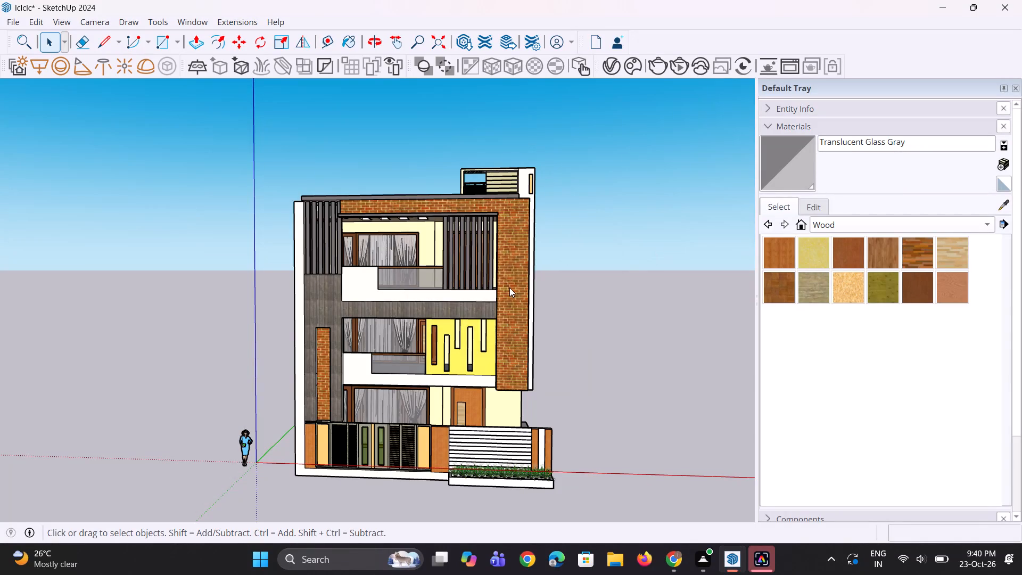
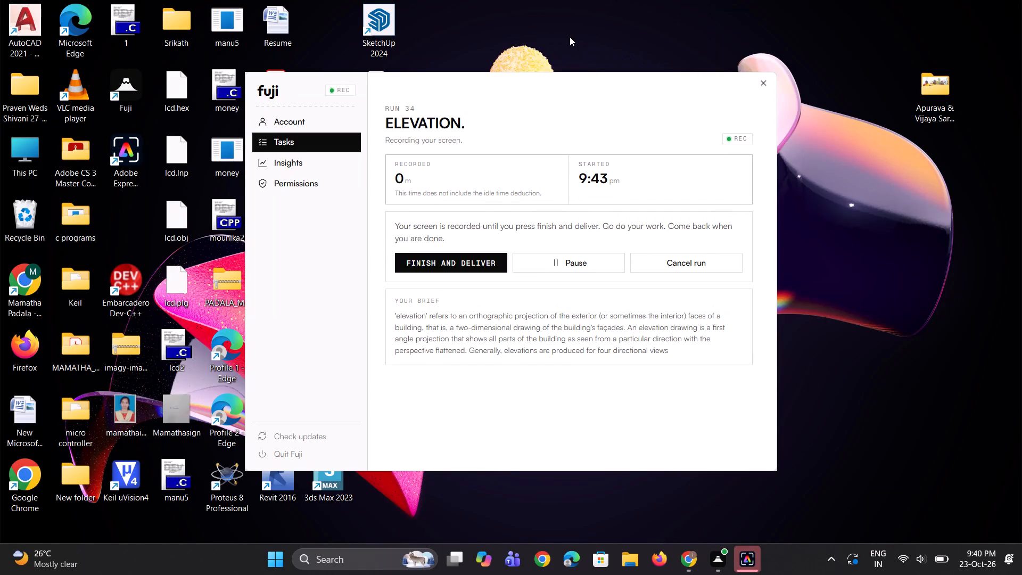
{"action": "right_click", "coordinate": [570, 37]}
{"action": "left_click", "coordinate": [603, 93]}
Launch SketchUp 2024 from the desktop.
{"action": "double_click", "coordinate": [394, 28]}
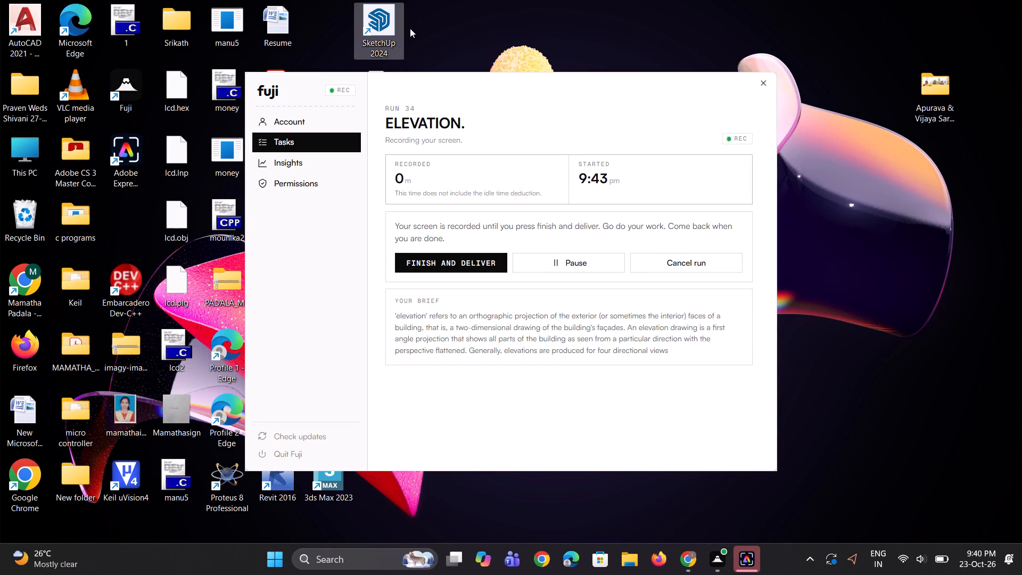
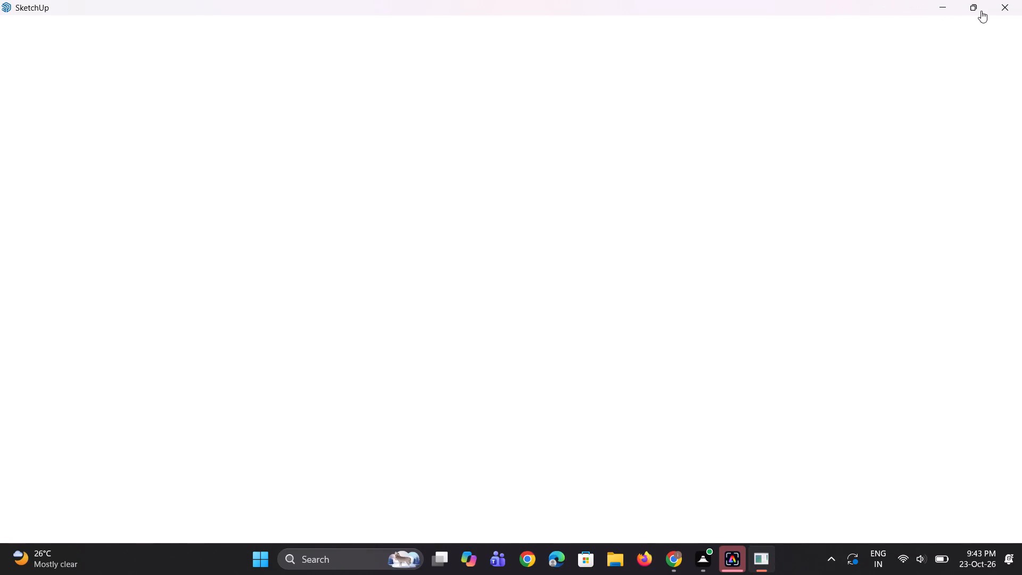
Close the blank SketchUp window that is still loading.
{"action": "left_click", "coordinate": [1001, 9]}
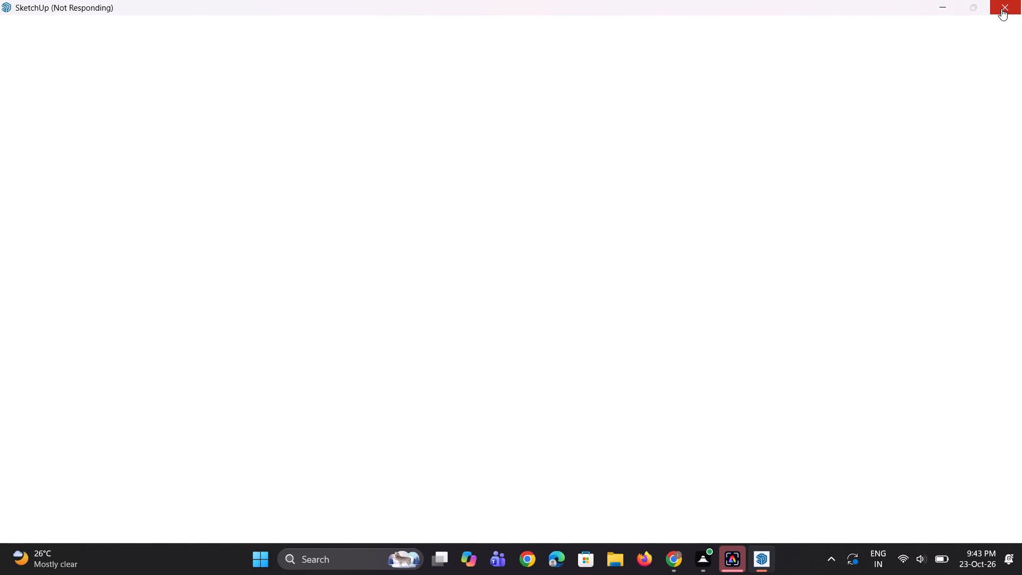
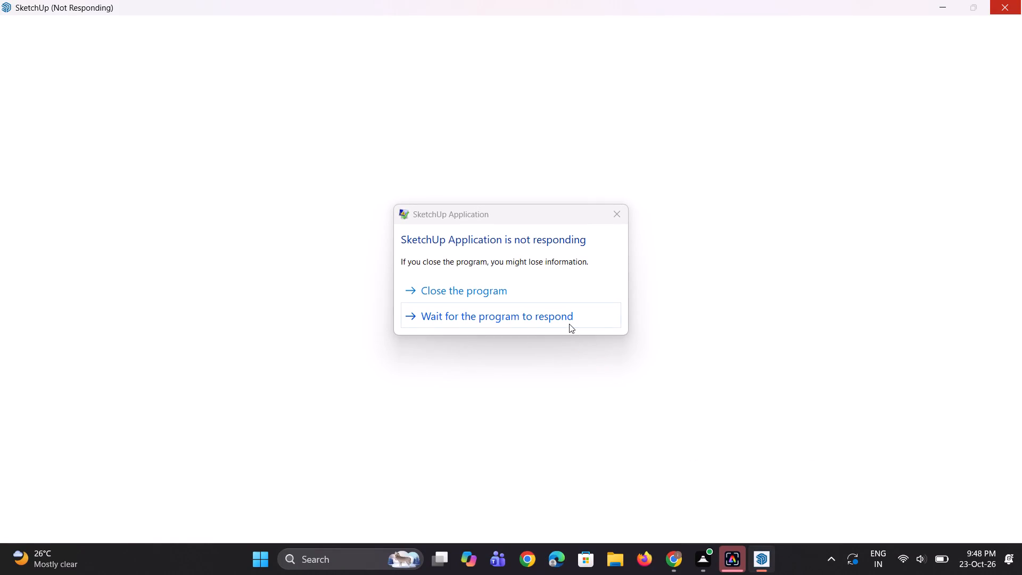
Force the unresponsive SketchUp program to close instead of waiting for it to respond.
{"action": "left_click", "coordinate": [436, 290]}
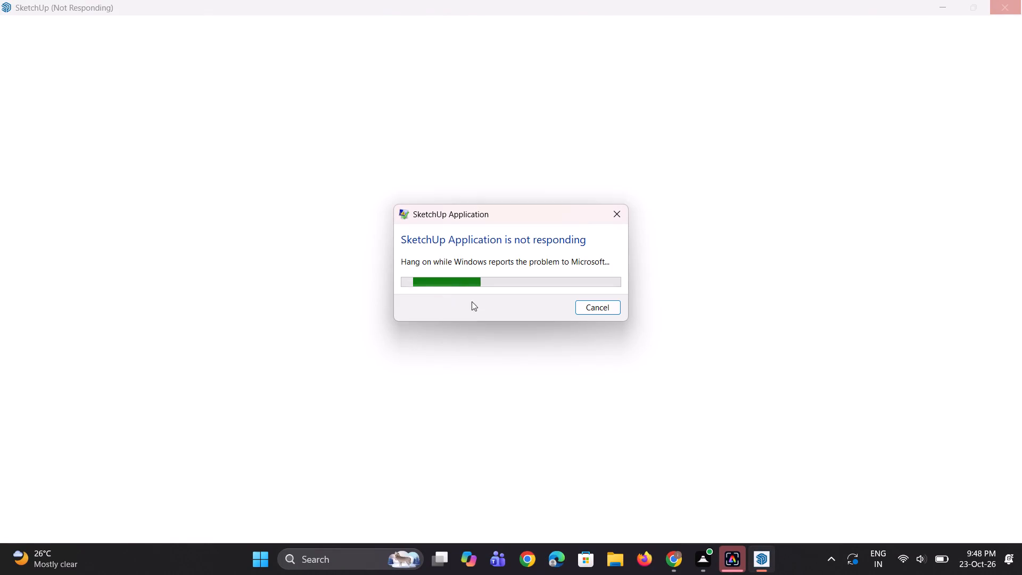
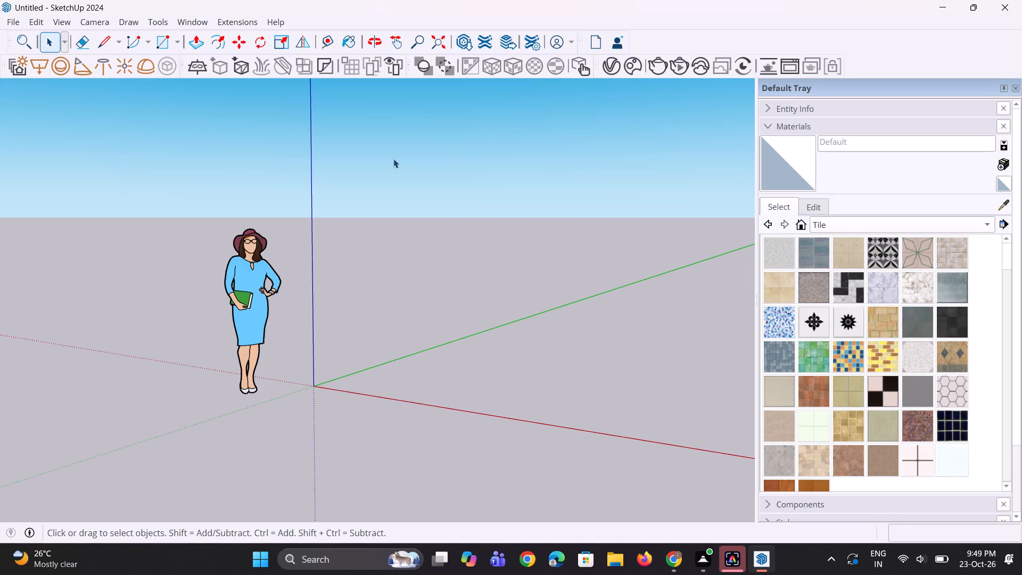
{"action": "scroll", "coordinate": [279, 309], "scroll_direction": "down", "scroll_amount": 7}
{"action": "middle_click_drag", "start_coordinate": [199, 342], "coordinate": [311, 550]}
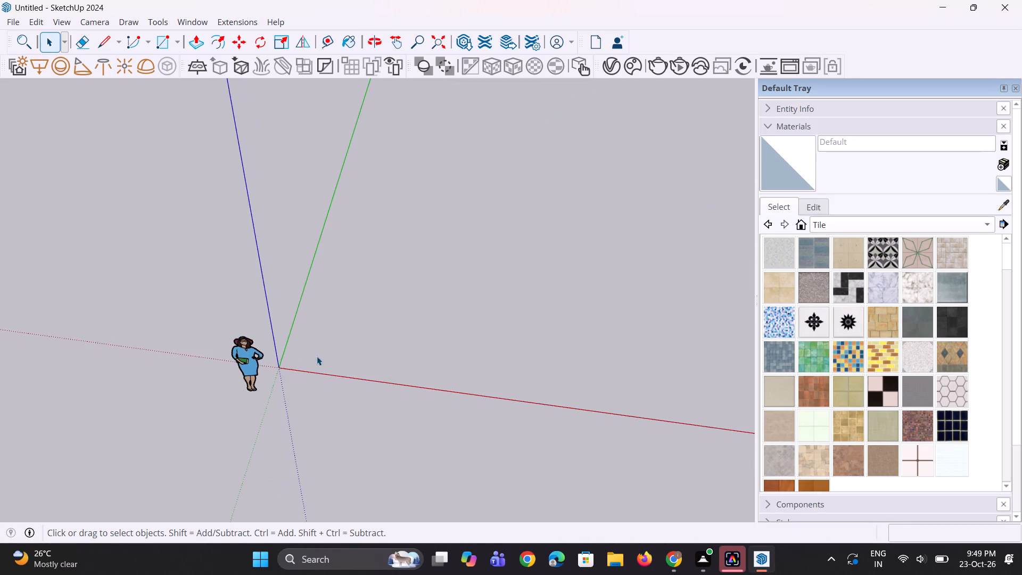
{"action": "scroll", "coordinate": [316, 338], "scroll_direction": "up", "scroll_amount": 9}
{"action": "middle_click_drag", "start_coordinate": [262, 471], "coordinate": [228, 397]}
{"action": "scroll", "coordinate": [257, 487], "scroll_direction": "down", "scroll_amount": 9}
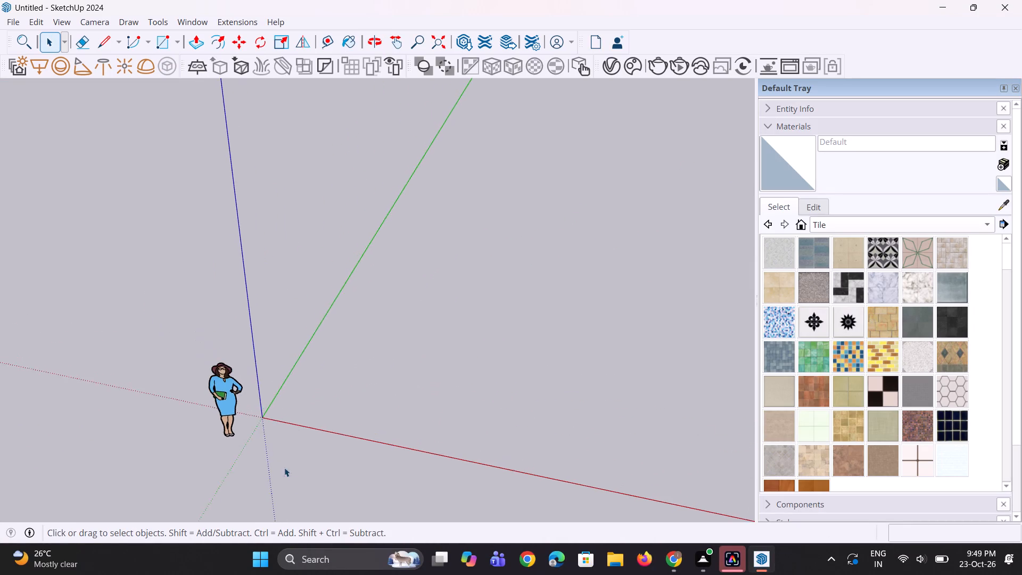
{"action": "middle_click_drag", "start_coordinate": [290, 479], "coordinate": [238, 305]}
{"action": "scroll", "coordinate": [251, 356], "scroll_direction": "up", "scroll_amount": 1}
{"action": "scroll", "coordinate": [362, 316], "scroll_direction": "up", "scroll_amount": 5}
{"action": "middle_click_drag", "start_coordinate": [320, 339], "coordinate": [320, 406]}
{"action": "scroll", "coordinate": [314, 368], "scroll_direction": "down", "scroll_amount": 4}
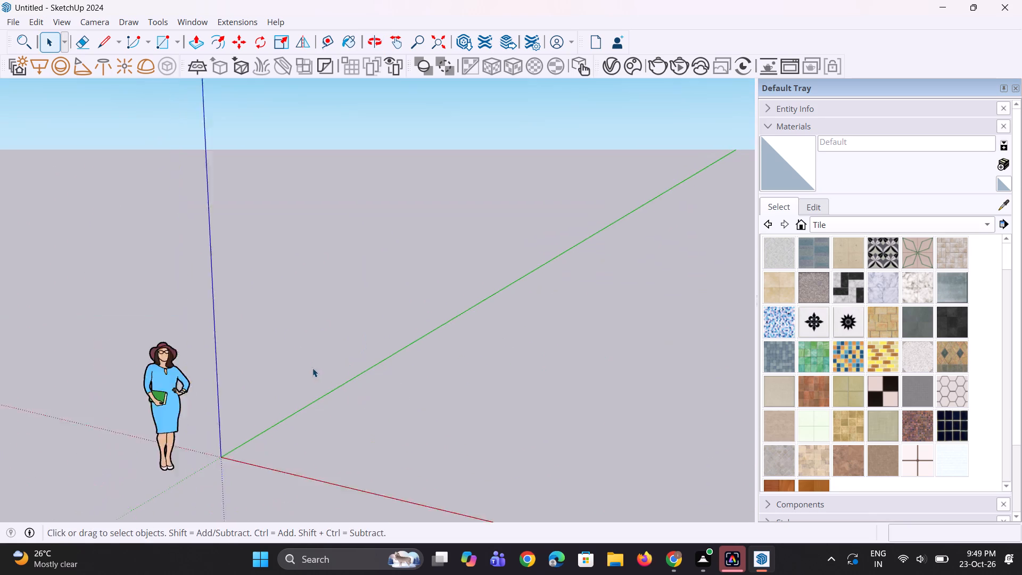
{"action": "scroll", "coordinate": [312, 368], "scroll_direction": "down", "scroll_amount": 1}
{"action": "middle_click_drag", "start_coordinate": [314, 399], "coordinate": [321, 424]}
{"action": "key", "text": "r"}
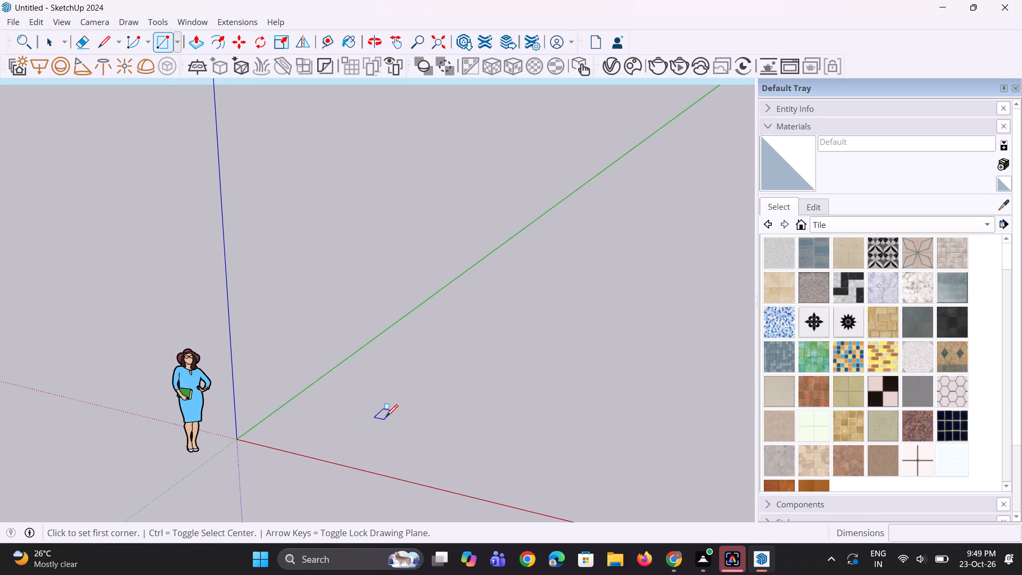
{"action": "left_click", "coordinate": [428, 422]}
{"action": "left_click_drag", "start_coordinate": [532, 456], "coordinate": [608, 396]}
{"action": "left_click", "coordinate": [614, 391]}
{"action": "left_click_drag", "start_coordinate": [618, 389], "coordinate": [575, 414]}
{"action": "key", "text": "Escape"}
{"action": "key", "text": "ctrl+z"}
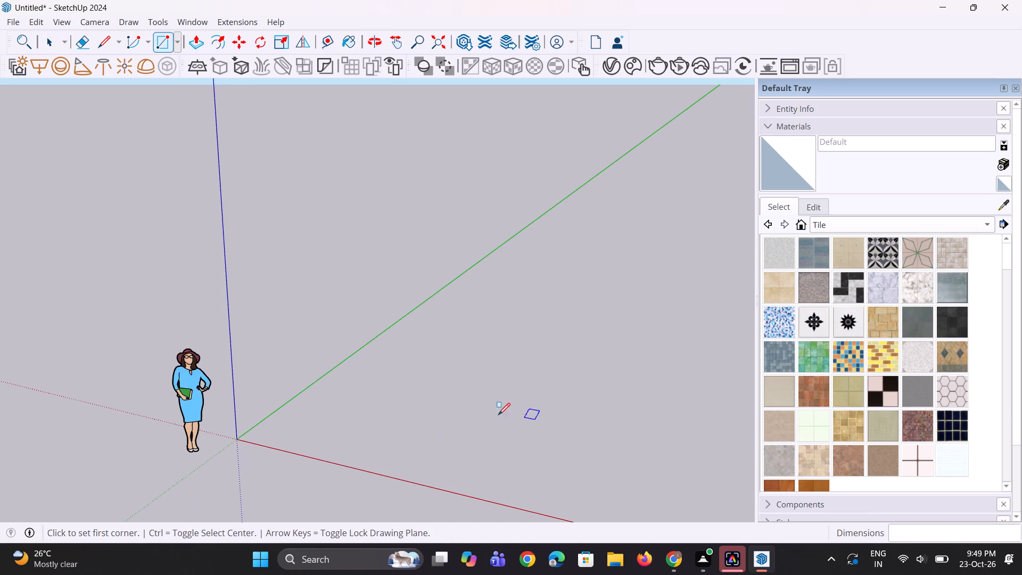
Draw a 40' by 50' rectangle on the ground plane beside the origin.
{"action": "left_click", "coordinate": [418, 404]}
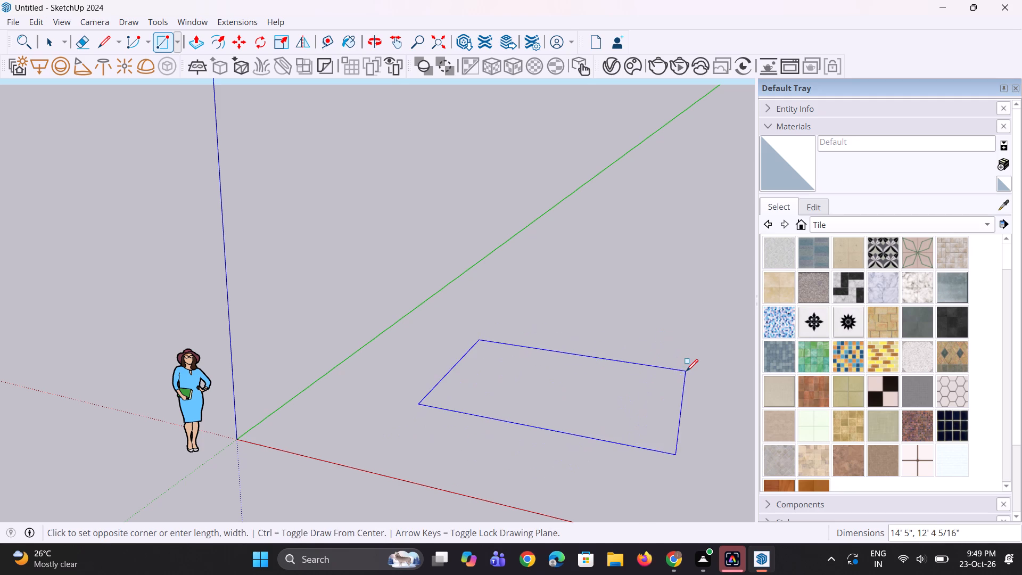
{"action": "type", "text": "45"}
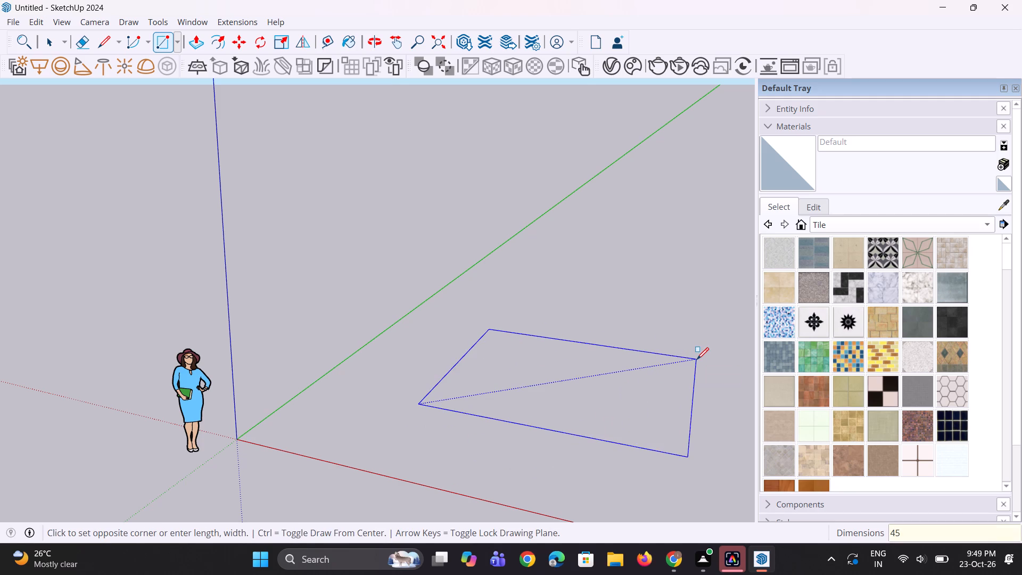
{"action": "key", "text": "semicolon"}
{"action": "type", "text": "50"}
{"action": "key", "text": "Return"}
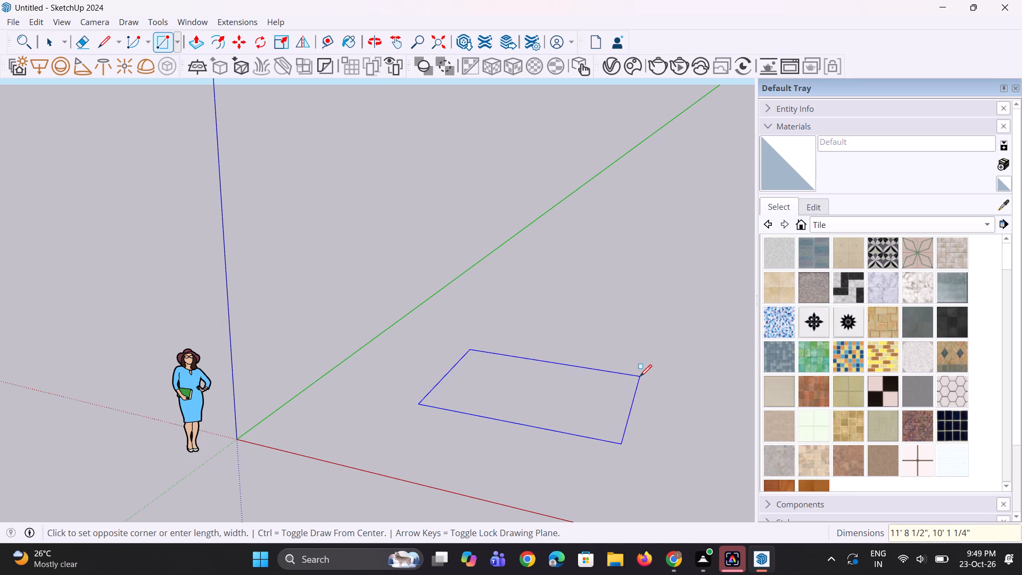
{"action": "type", "text": "40"}
{"action": "key", "text": "apostrophe"}
{"action": "key", "text": "comma"}
{"action": "type", "text": "50'"}
{"action": "key", "text": "Return"}
Push/Pull the ground rectangle up 12' to form the ground-floor block.
{"action": "scroll", "coordinate": [463, 395], "scroll_direction": "down", "scroll_amount": 4}
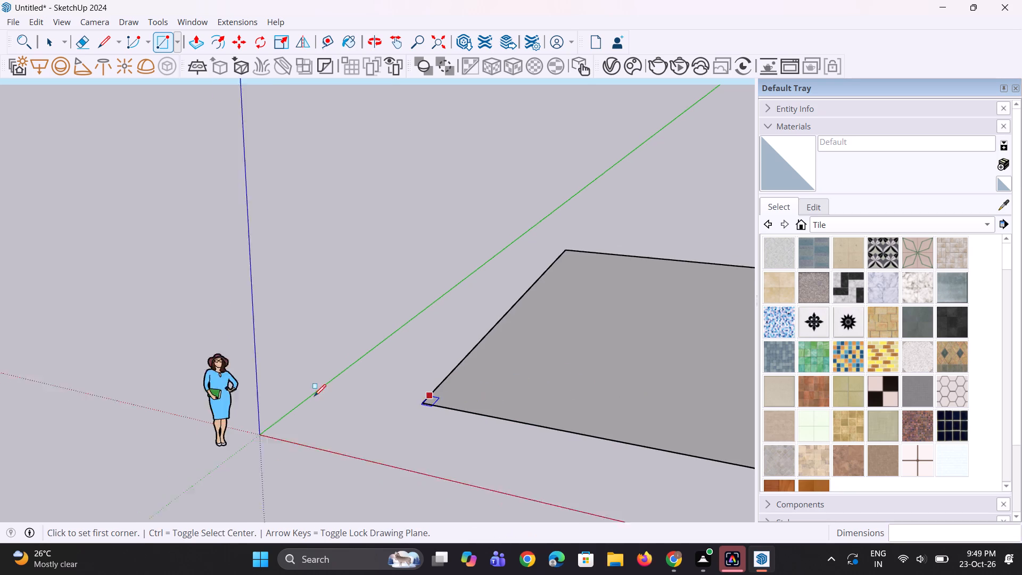
{"action": "scroll", "coordinate": [260, 383], "scroll_direction": "down", "scroll_amount": 10}
{"action": "middle_click_drag", "start_coordinate": [667, 422], "coordinate": [474, 511]}
{"action": "right_click_drag", "start_coordinate": [614, 455], "coordinate": [573, 473]}
{"action": "scroll", "coordinate": [510, 443], "scroll_direction": "up", "scroll_amount": 4}
{"action": "key", "text": "p"}
{"action": "left_click", "coordinate": [518, 416]}
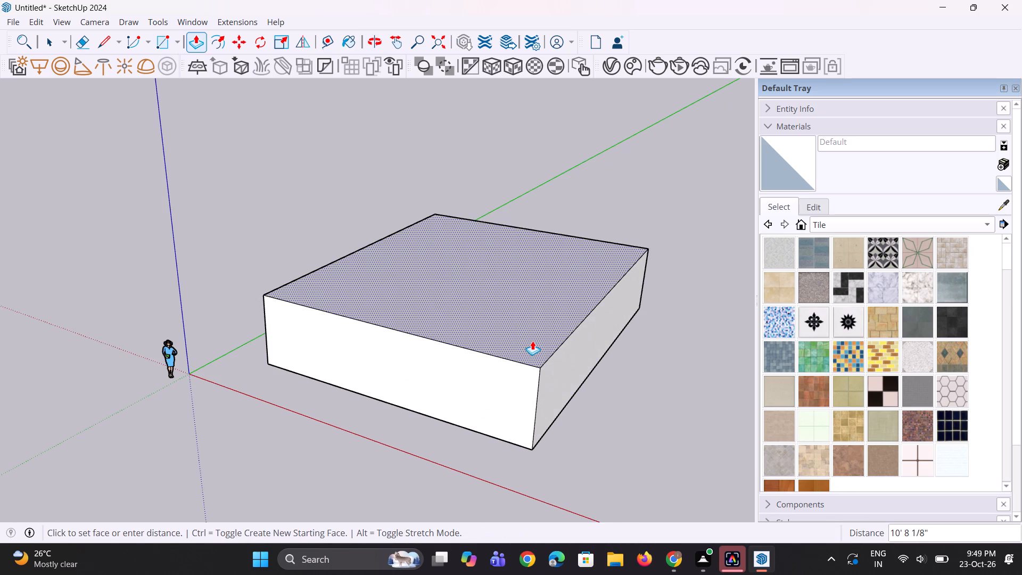
{"action": "type", "text": "12'"}
{"action": "key", "text": "Return"}
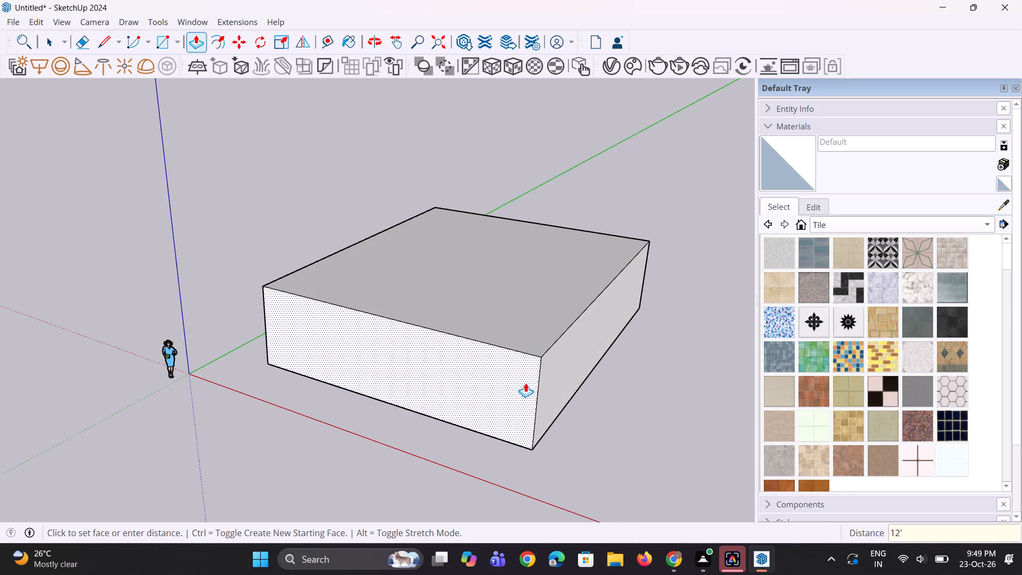
Push/Pull the block's top face up about 2' 3" as a new starting face, forming a separate band around the top.
{"action": "scroll", "coordinate": [524, 387], "scroll_direction": "down", "scroll_amount": 1}
{"action": "left_click", "coordinate": [533, 318]}
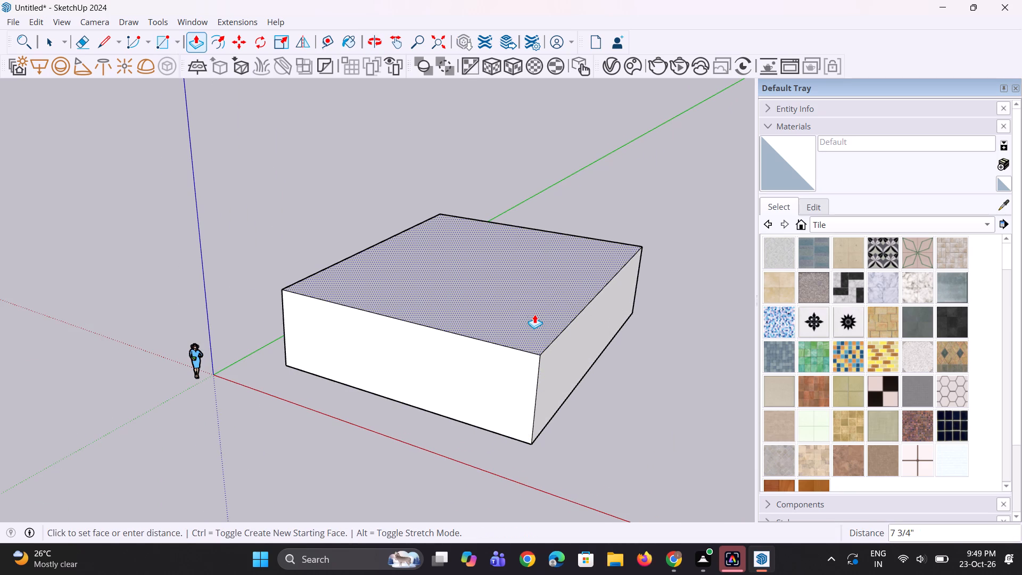
{"action": "left_click", "coordinate": [537, 303]}
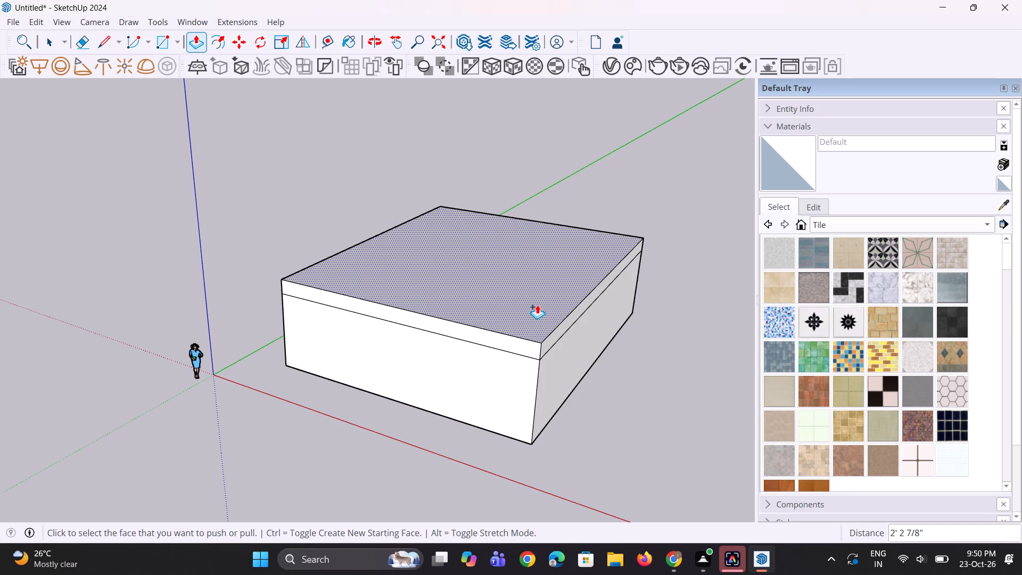
{"action": "scroll", "coordinate": [537, 305], "scroll_direction": "down", "scroll_amount": 6}
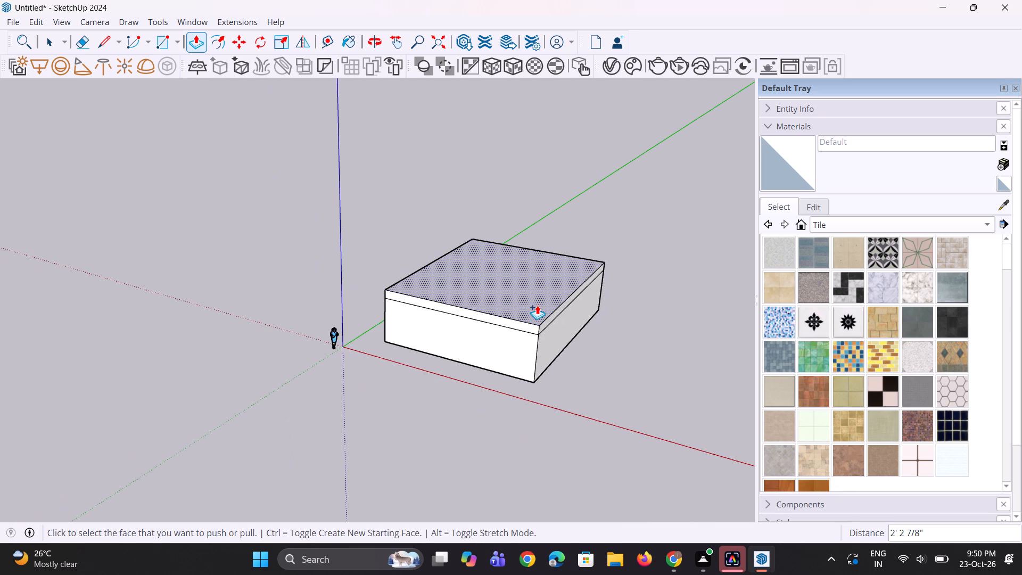
{"action": "scroll", "coordinate": [535, 323], "scroll_direction": "down", "scroll_amount": 3}
{"action": "middle_click_drag", "start_coordinate": [536, 327], "coordinate": [538, 327]}
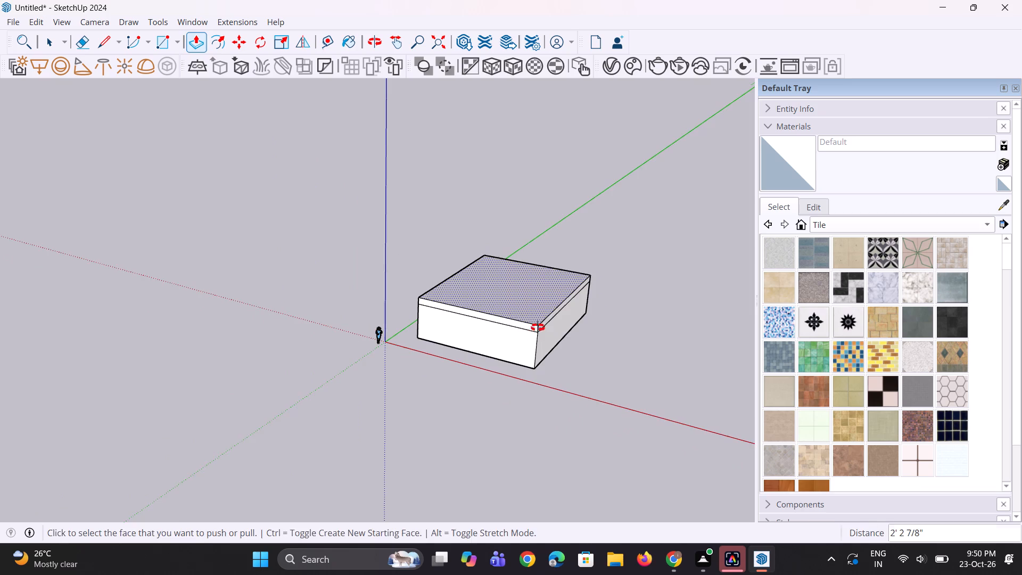
{"action": "middle_click_drag", "start_coordinate": [538, 327], "coordinate": [558, 332]}
{"action": "scroll", "coordinate": [558, 332], "scroll_direction": "down", "scroll_amount": 3}
{"action": "middle_click_drag", "start_coordinate": [558, 332], "coordinate": [570, 335]}
{"action": "scroll", "coordinate": [570, 335], "scroll_direction": "up", "scroll_amount": 2}
{"action": "key", "text": "space"}
{"action": "key", "text": "space"}
Select the whole block with its top band and copy it from its lower front corner.
{"action": "scroll", "coordinate": [485, 344], "scroll_direction": "up", "scroll_amount": 1}
{"action": "middle_click_drag", "start_coordinate": [483, 338], "coordinate": [567, 410]}
{"action": "scroll", "coordinate": [475, 269], "scroll_direction": "up", "scroll_amount": 4}
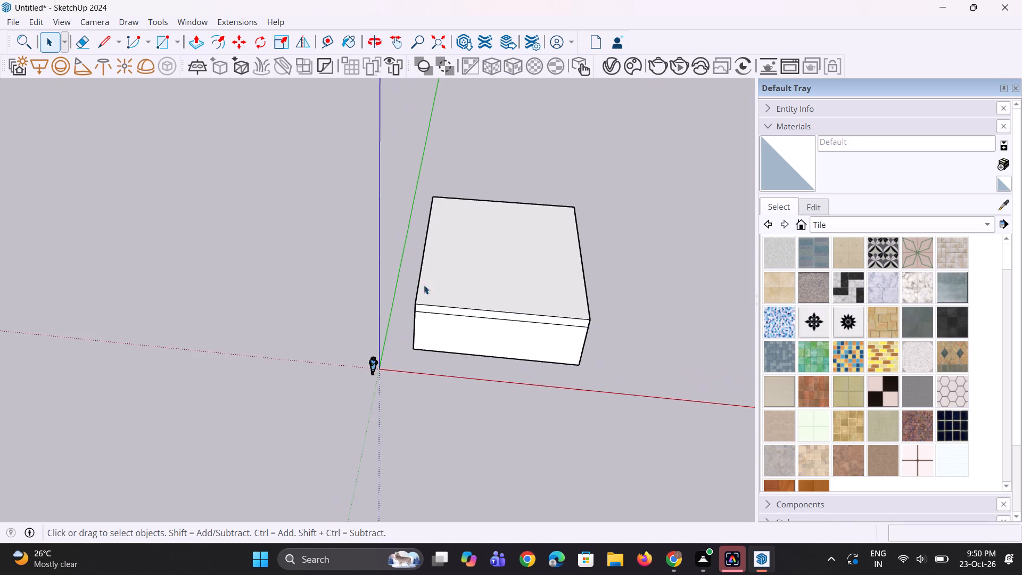
{"action": "scroll", "coordinate": [424, 285], "scroll_direction": "up", "scroll_amount": 4}
{"action": "middle_click_drag", "start_coordinate": [424, 379], "coordinate": [395, 275]}
{"action": "scroll", "coordinate": [395, 275], "scroll_direction": "down", "scroll_amount": 6}
{"action": "middle_click_drag", "start_coordinate": [385, 320], "coordinate": [391, 370]}
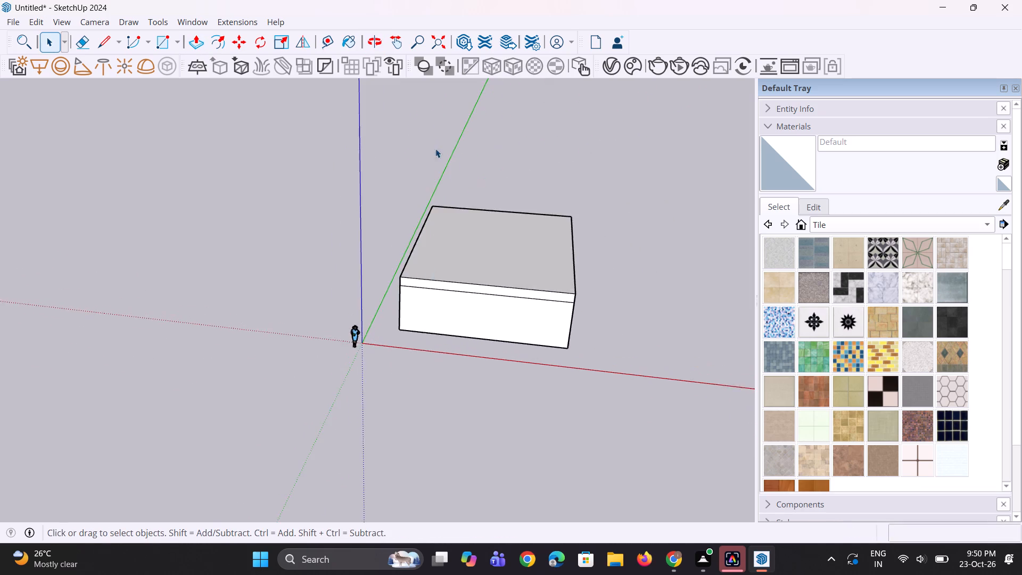
{"action": "scroll", "coordinate": [435, 146], "scroll_direction": "up", "scroll_amount": 5}
{"action": "left_click_drag", "start_coordinate": [356, 188], "coordinate": [693, 475]}
{"action": "middle_click_drag", "start_coordinate": [694, 475], "coordinate": [679, 416]}
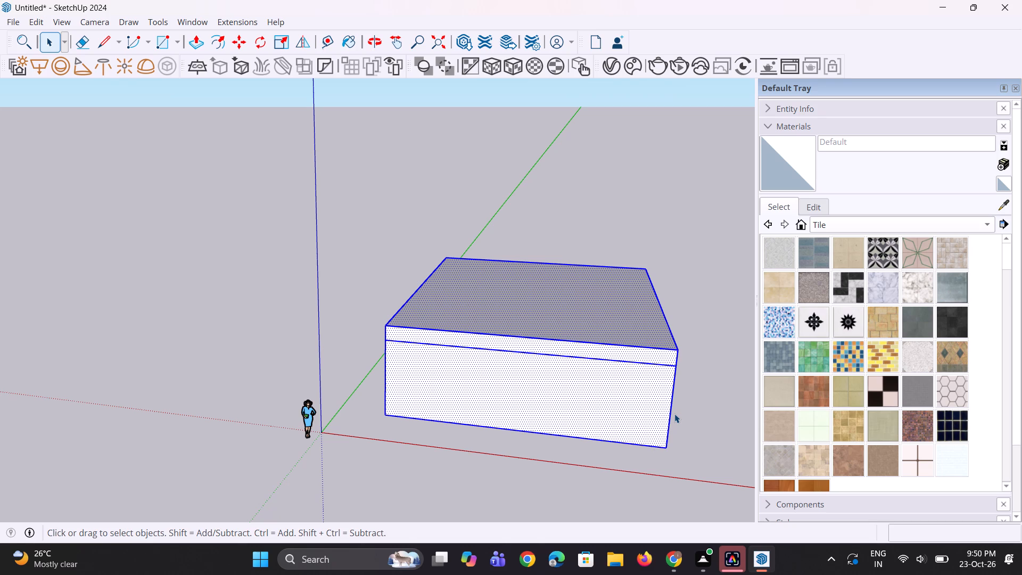
{"action": "key", "text": "m"}
{"action": "left_click", "coordinate": [665, 448]}
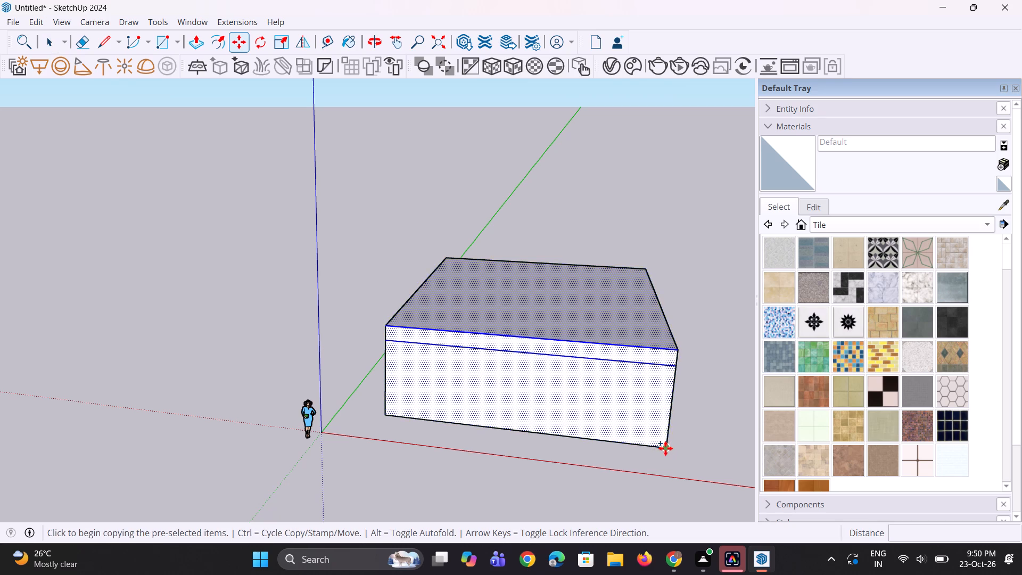
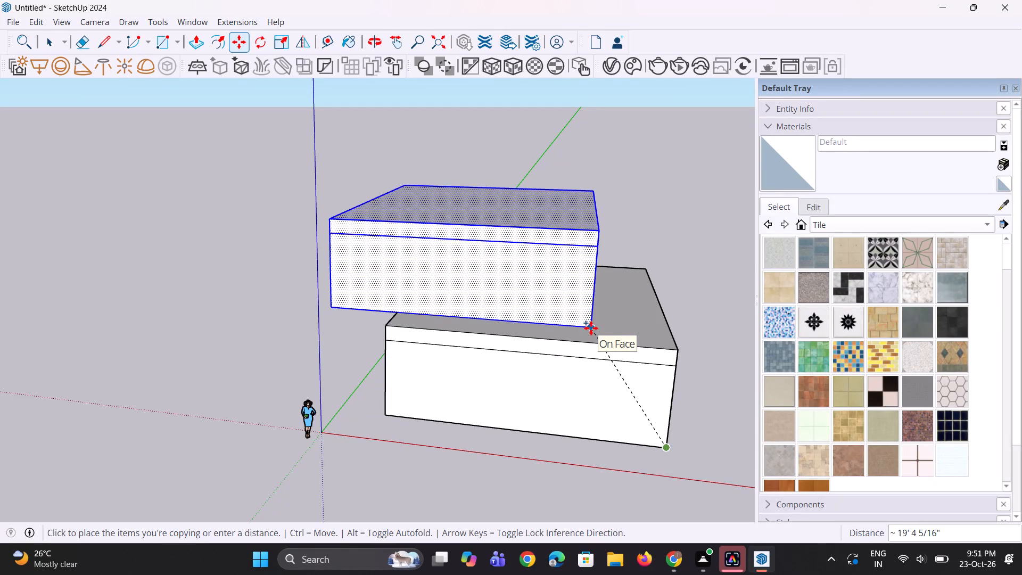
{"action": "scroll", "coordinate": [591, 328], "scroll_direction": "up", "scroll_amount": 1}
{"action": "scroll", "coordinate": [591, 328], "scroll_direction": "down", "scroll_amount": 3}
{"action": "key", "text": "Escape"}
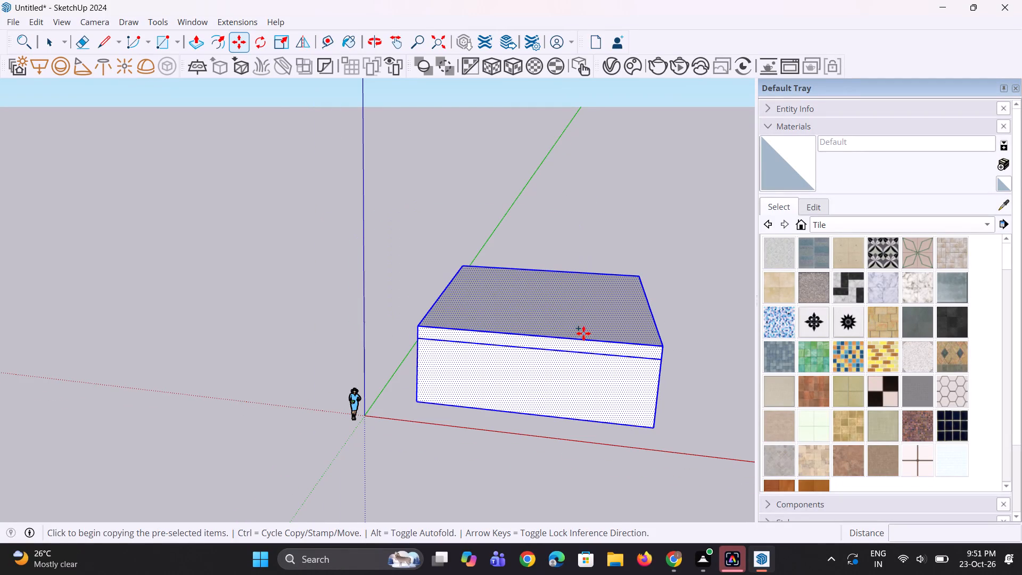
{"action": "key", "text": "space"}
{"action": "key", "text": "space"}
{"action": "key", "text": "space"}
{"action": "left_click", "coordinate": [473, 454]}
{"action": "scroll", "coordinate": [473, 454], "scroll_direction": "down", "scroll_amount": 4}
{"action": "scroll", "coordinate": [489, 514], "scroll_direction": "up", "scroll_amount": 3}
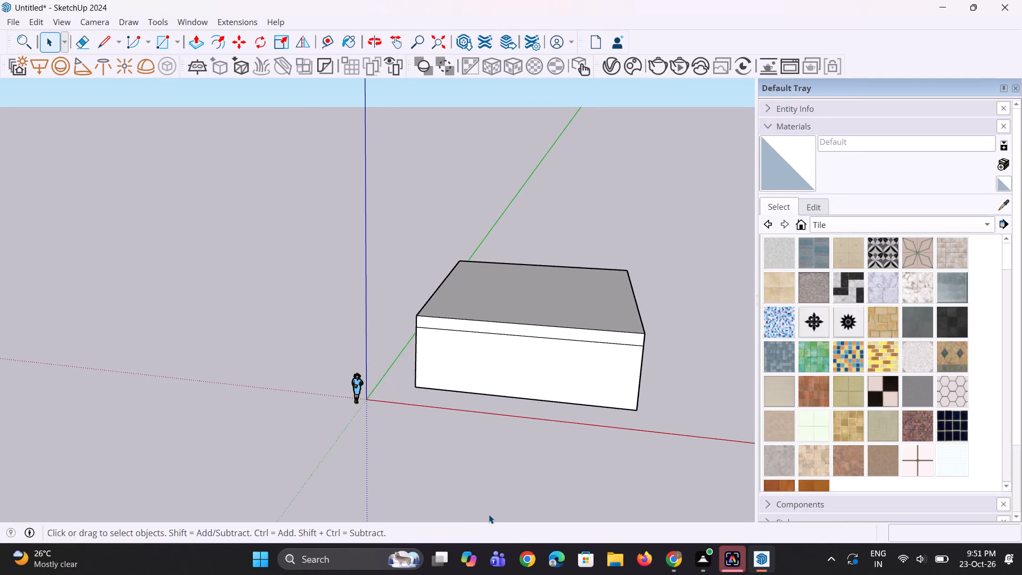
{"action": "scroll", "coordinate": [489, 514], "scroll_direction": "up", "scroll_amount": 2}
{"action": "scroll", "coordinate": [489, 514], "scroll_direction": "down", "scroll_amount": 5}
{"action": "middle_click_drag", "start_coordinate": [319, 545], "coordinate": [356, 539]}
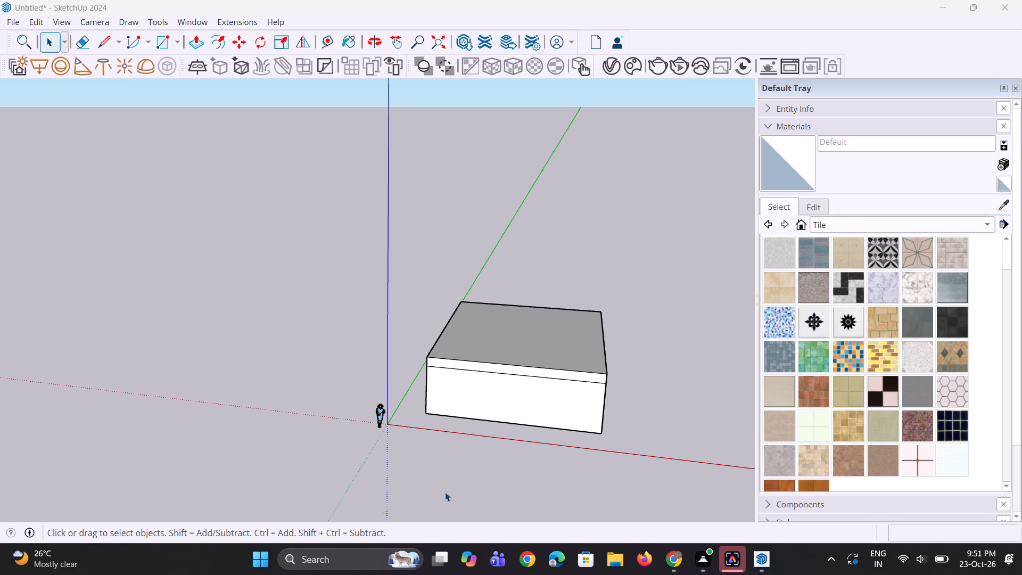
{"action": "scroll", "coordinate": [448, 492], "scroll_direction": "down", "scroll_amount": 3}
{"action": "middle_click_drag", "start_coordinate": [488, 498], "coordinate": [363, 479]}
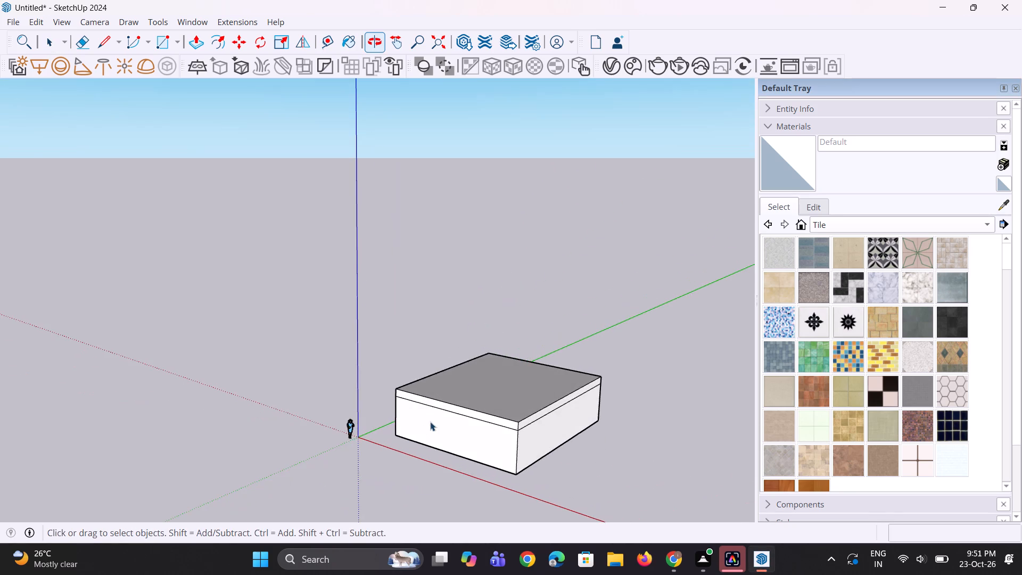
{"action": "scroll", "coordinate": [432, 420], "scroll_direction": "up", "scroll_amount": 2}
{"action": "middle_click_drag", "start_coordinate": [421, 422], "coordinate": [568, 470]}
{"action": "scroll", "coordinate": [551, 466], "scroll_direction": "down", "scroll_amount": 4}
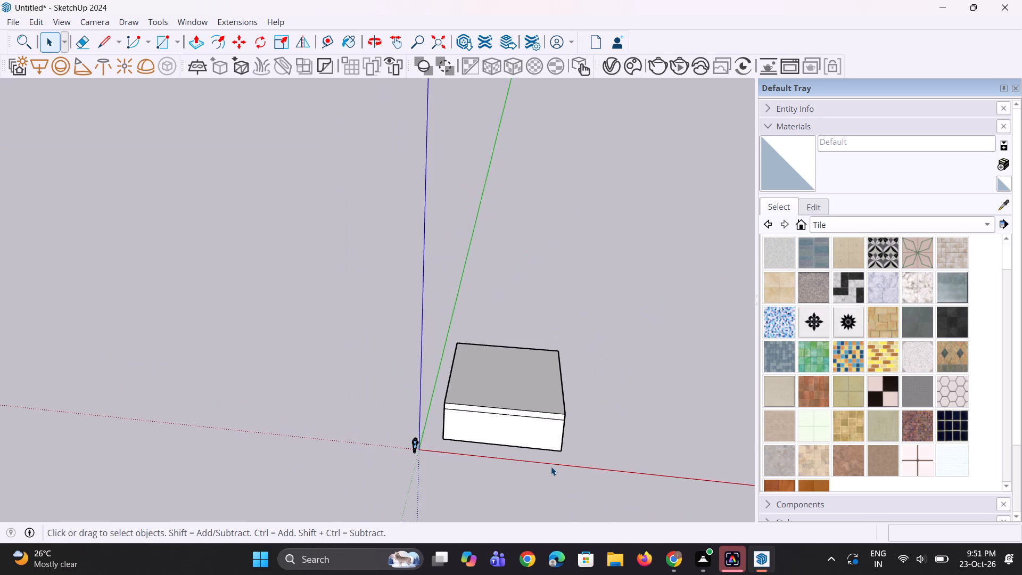
Select the whole block with its top band and move it farther from the origin, roughly along the red axis.
{"action": "scroll", "coordinate": [551, 466], "scroll_direction": "down", "scroll_amount": 4}
{"action": "middle_click_drag", "start_coordinate": [556, 453], "coordinate": [544, 481]}
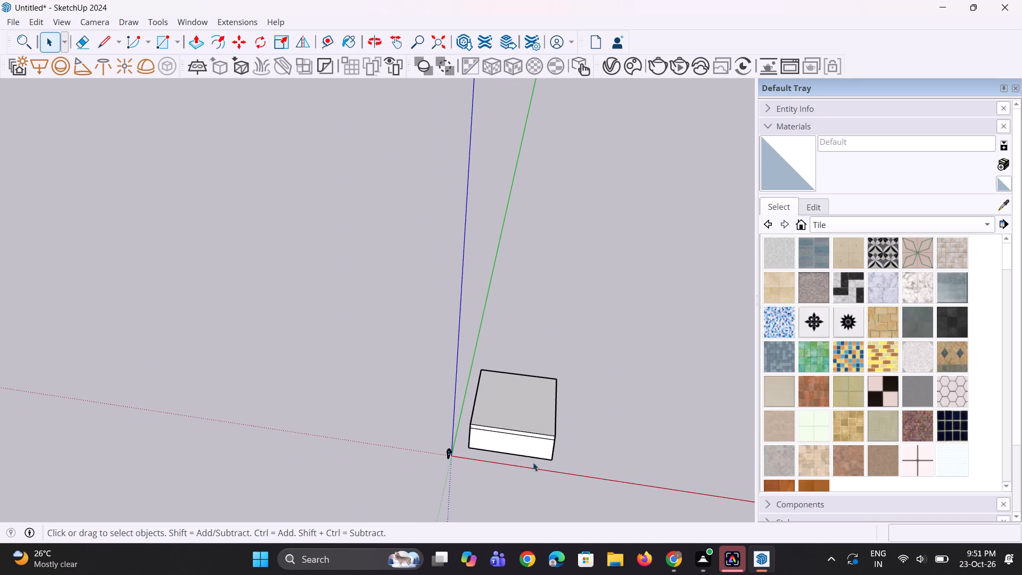
{"action": "left_click_drag", "start_coordinate": [467, 358], "coordinate": [562, 480]}
{"action": "left_click_drag", "start_coordinate": [562, 480], "coordinate": [564, 480]}
{"action": "middle_click_drag", "start_coordinate": [564, 481], "coordinate": [530, 389]}
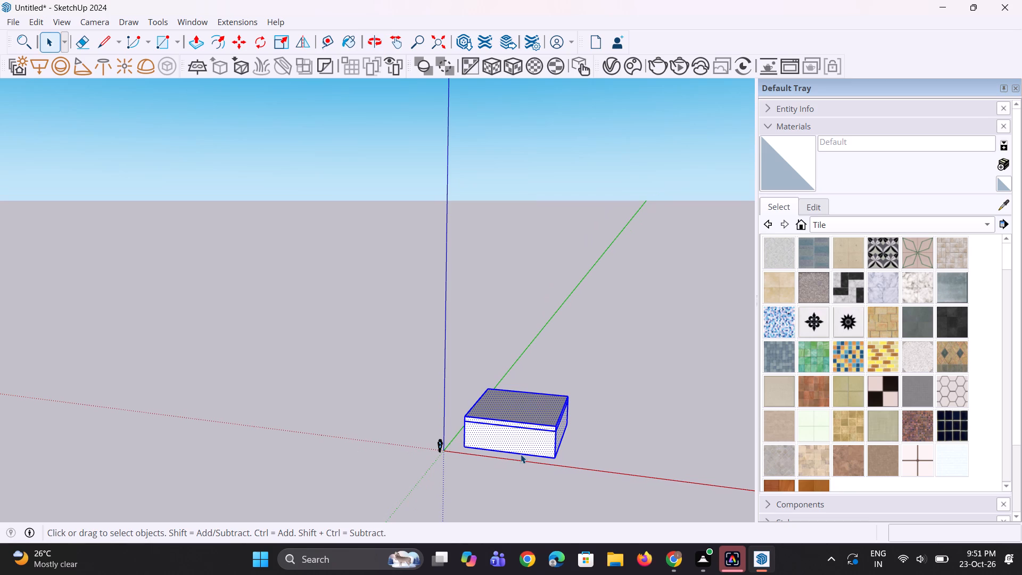
{"action": "key", "text": "m"}
{"action": "left_click", "coordinate": [550, 458]}
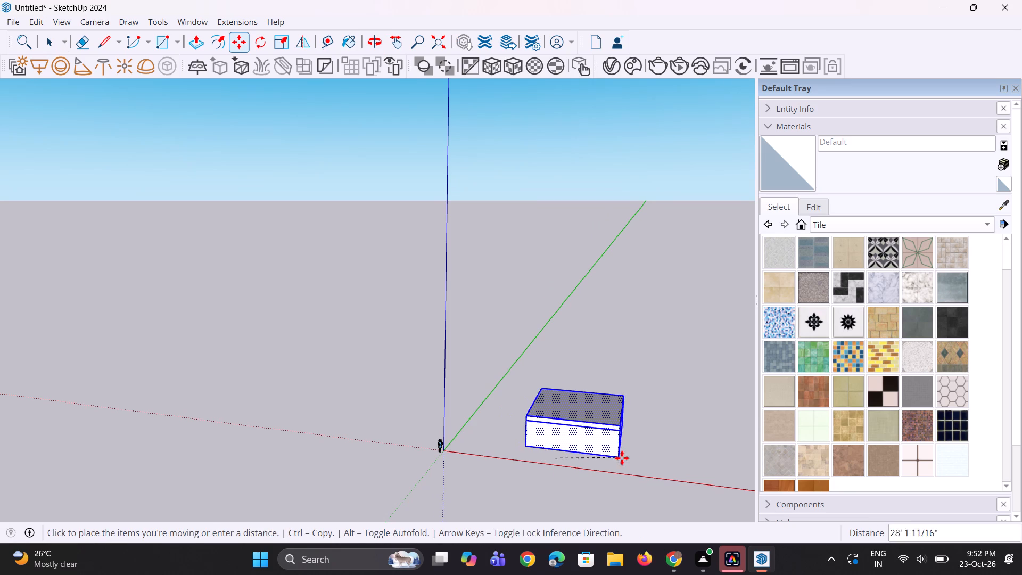
{"action": "left_click", "coordinate": [654, 473]}
Copy the selected block straight up 14' 2 7/8" onto its own top and multiply it to five stacked copies.
{"action": "key", "text": "m"}
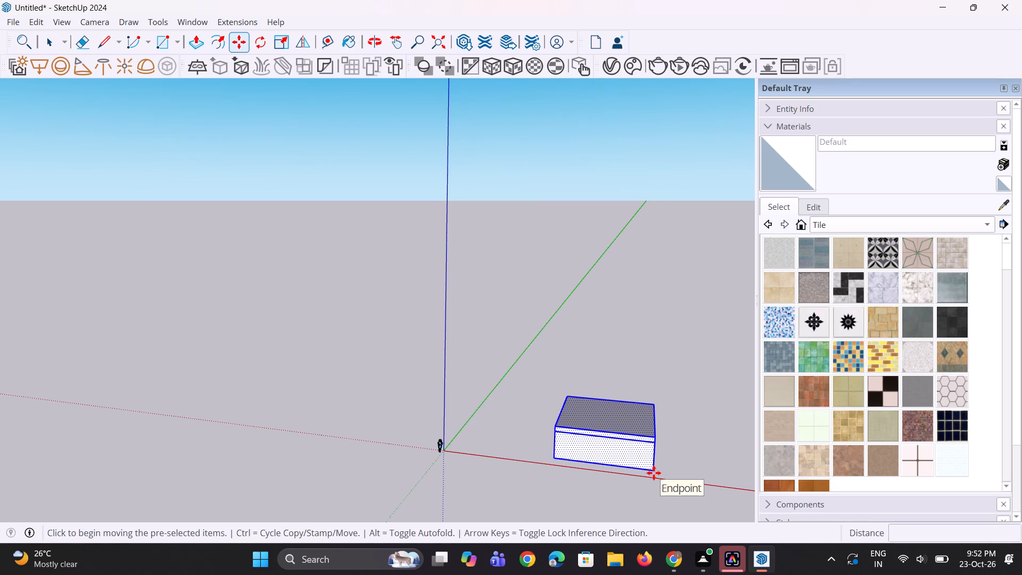
{"action": "scroll", "coordinate": [654, 473], "scroll_direction": "up", "scroll_amount": 2}
{"action": "left_click", "coordinate": [654, 473]}
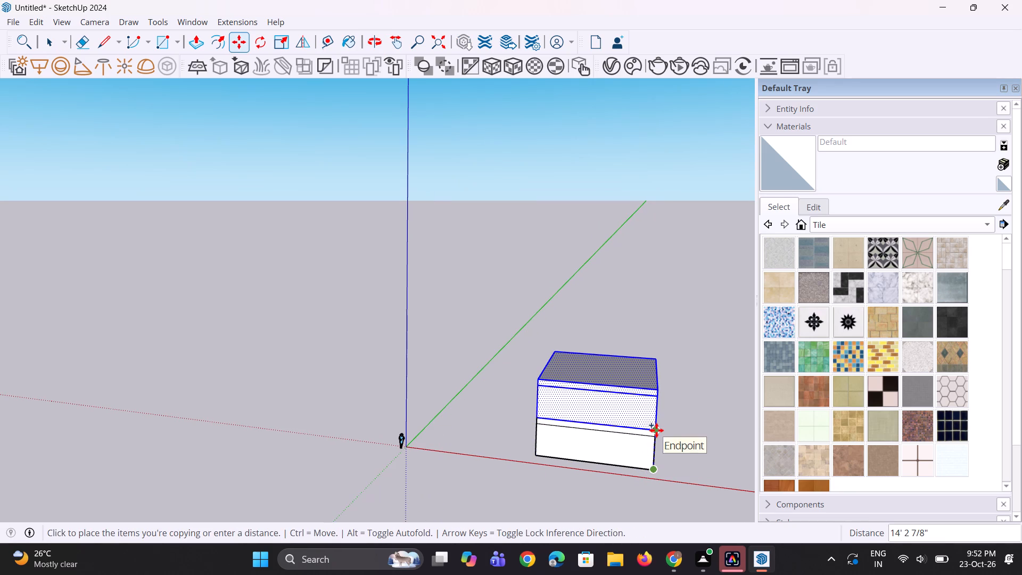
{"action": "left_click", "coordinate": [656, 430]}
{"action": "type", "text": "*5"}
{"action": "key", "text": "Return"}
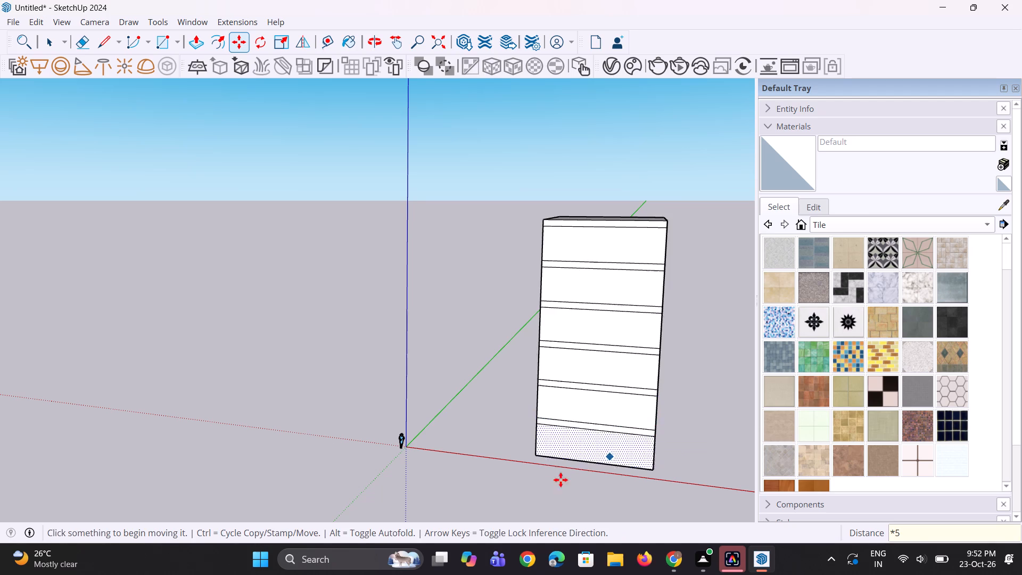
{"action": "scroll", "coordinate": [488, 482], "scroll_direction": "down", "scroll_amount": 4}
{"action": "middle_click_drag", "start_coordinate": [560, 466], "coordinate": [531, 457]}
{"action": "key", "text": "space"}
{"action": "key", "text": "space"}
Examine the stacked storeys from the corner and then straight on at the front elevation.
{"action": "scroll", "coordinate": [506, 450], "scroll_direction": "down", "scroll_amount": 4}
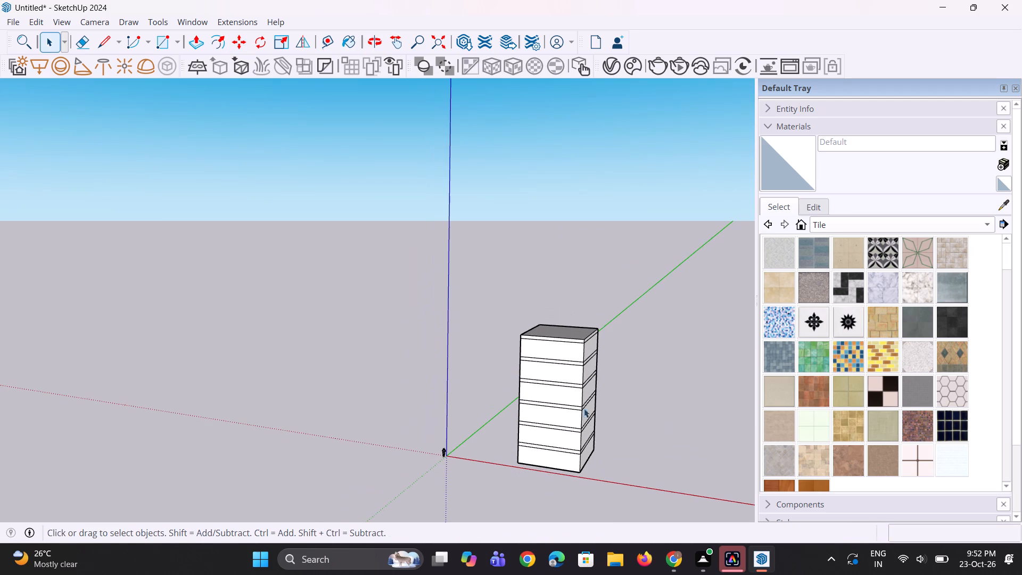
{"action": "scroll", "coordinate": [585, 343], "scroll_direction": "up", "scroll_amount": 1}
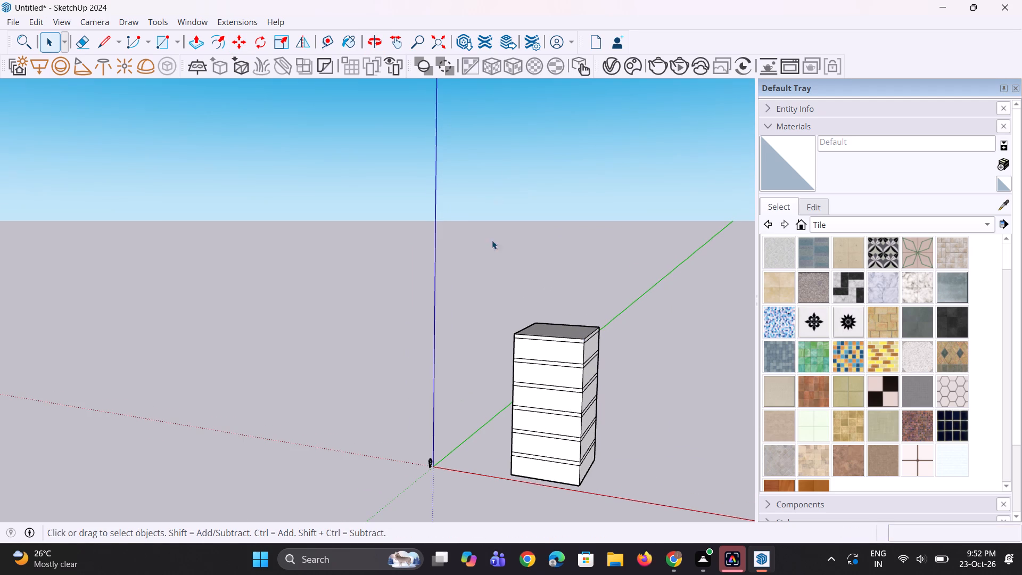
{"action": "scroll", "coordinate": [512, 368], "scroll_direction": "down", "scroll_amount": 1}
{"action": "scroll", "coordinate": [539, 438], "scroll_direction": "up", "scroll_amount": 8}
{"action": "middle_click_drag", "start_coordinate": [554, 500], "coordinate": [554, 481]}
{"action": "scroll", "coordinate": [554, 500], "scroll_direction": "up", "scroll_amount": 1}
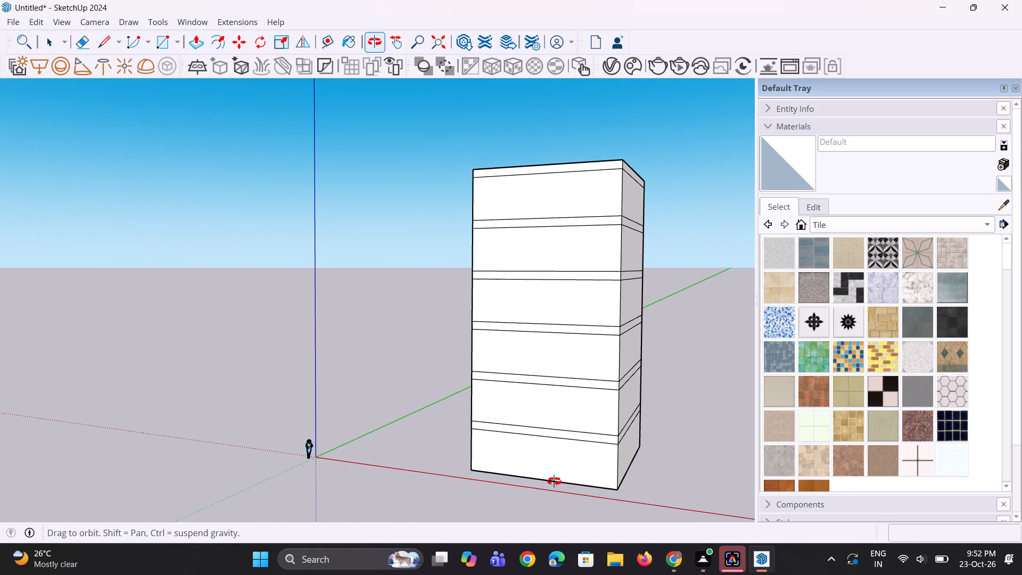
{"action": "middle_click_drag", "start_coordinate": [554, 481], "coordinate": [540, 483]}
{"action": "scroll", "coordinate": [541, 483], "scroll_direction": "down", "scroll_amount": 3}
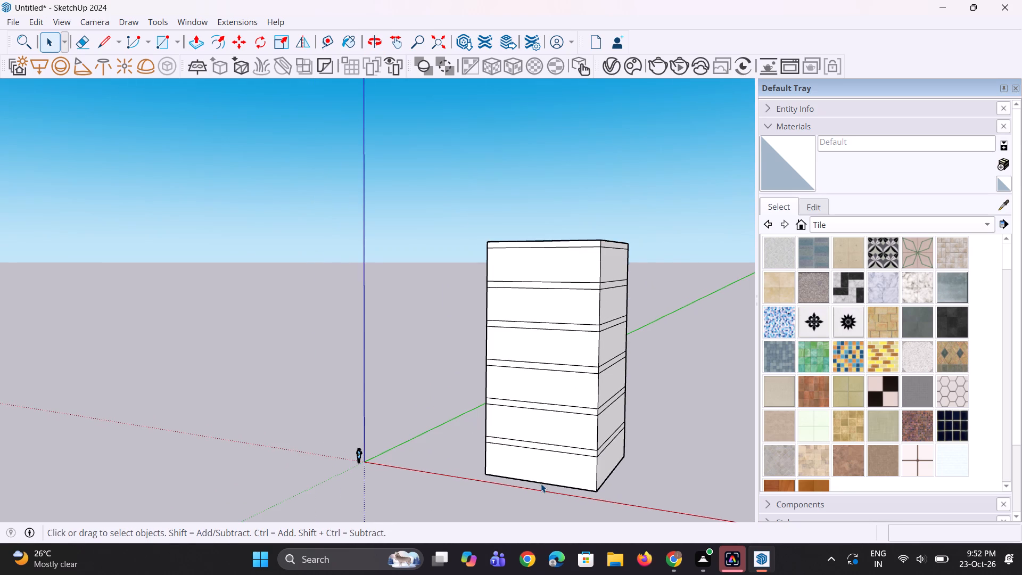
{"action": "middle_click_drag", "start_coordinate": [489, 403], "coordinate": [598, 392]}
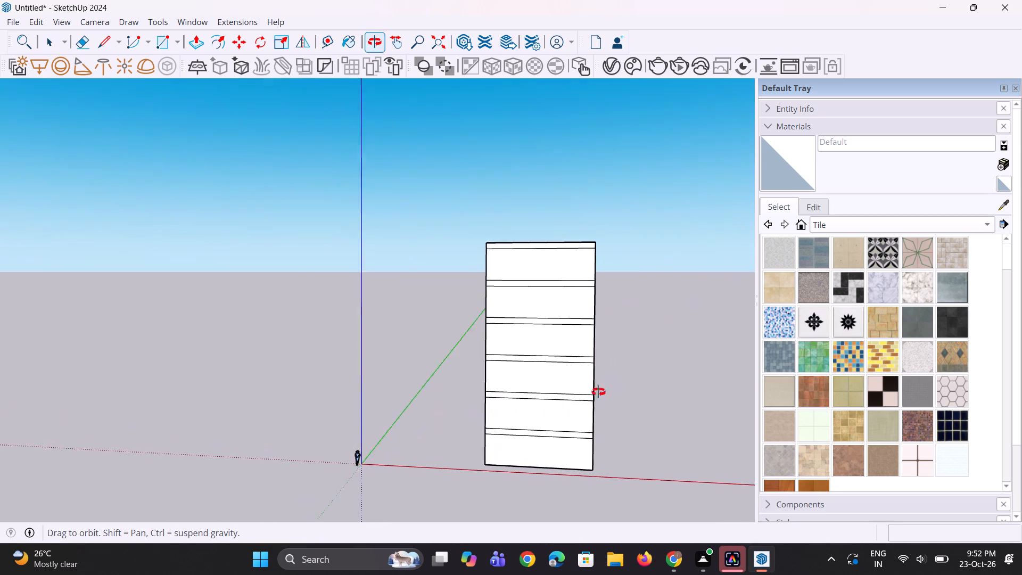
{"action": "middle_click_drag", "start_coordinate": [598, 392], "coordinate": [606, 388]}
{"action": "scroll", "coordinate": [562, 388], "scroll_direction": "up", "scroll_amount": 4}
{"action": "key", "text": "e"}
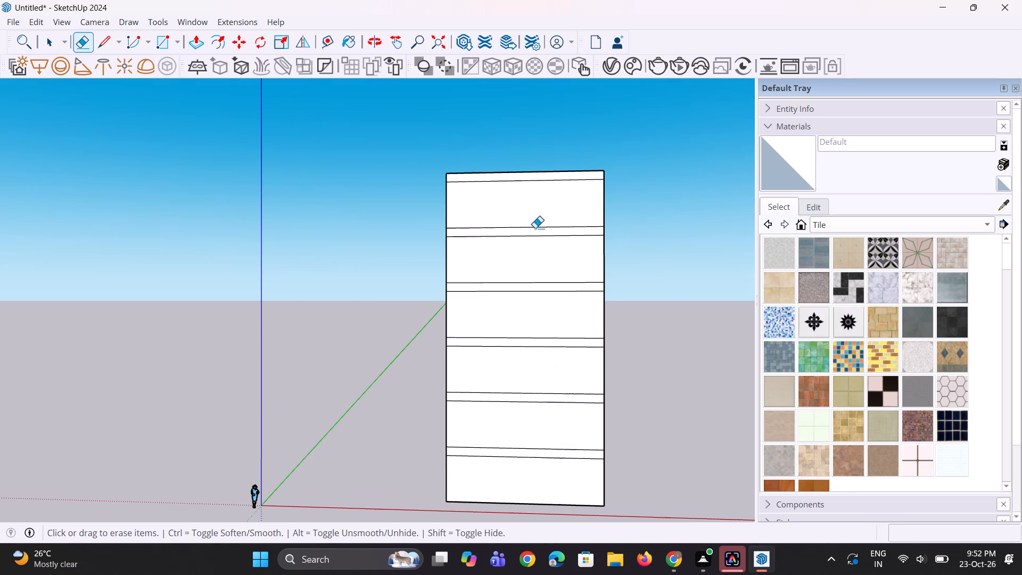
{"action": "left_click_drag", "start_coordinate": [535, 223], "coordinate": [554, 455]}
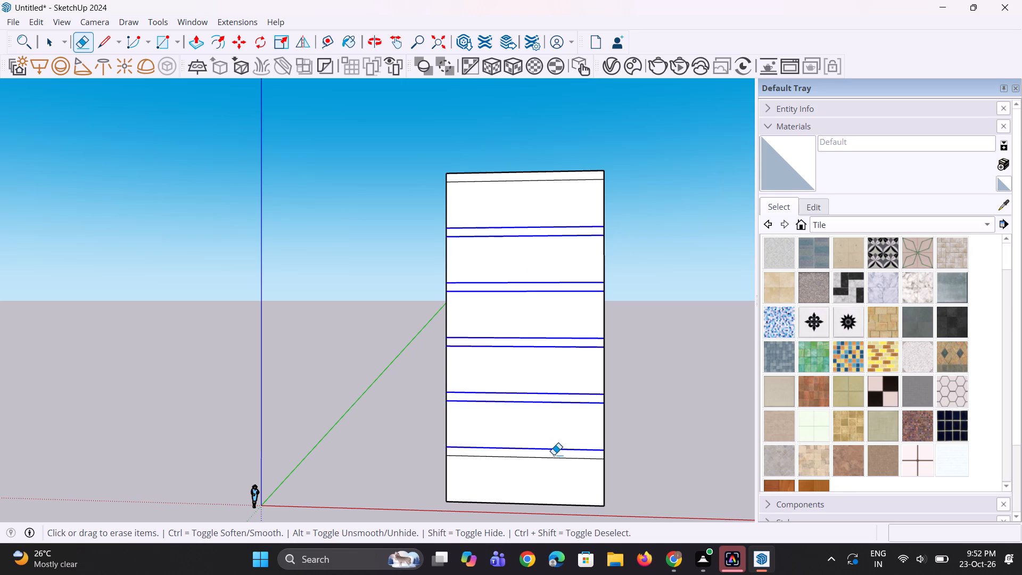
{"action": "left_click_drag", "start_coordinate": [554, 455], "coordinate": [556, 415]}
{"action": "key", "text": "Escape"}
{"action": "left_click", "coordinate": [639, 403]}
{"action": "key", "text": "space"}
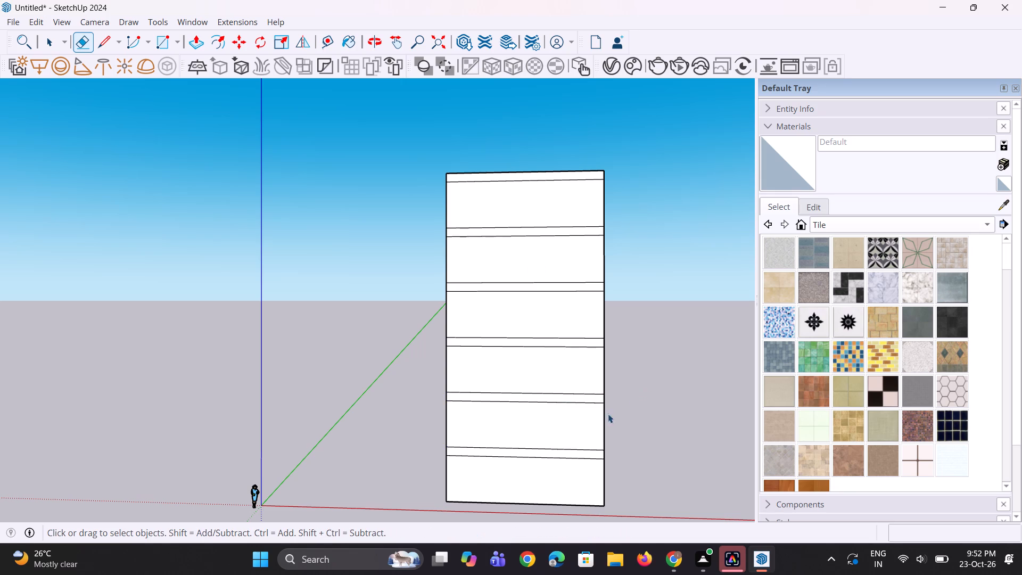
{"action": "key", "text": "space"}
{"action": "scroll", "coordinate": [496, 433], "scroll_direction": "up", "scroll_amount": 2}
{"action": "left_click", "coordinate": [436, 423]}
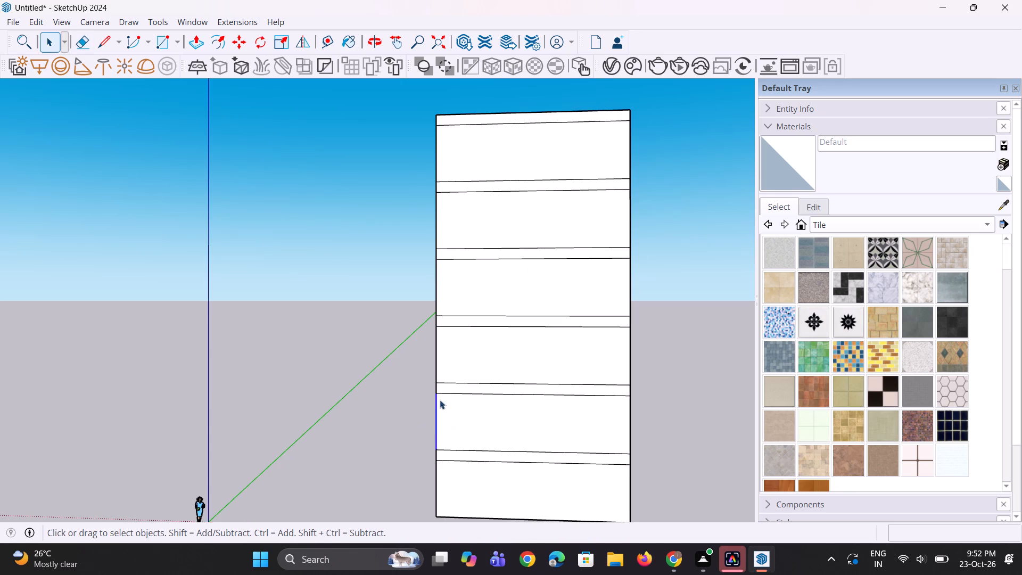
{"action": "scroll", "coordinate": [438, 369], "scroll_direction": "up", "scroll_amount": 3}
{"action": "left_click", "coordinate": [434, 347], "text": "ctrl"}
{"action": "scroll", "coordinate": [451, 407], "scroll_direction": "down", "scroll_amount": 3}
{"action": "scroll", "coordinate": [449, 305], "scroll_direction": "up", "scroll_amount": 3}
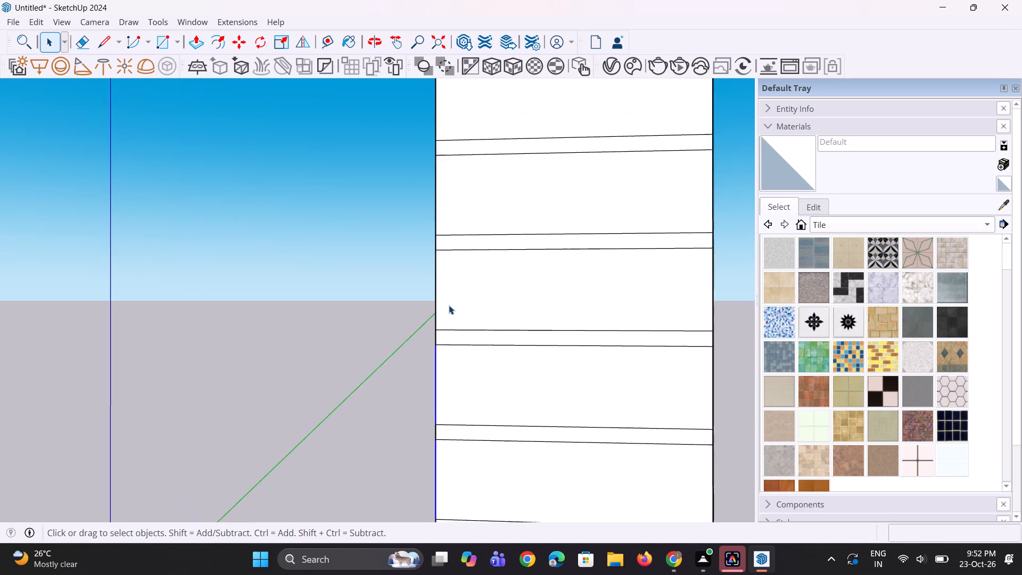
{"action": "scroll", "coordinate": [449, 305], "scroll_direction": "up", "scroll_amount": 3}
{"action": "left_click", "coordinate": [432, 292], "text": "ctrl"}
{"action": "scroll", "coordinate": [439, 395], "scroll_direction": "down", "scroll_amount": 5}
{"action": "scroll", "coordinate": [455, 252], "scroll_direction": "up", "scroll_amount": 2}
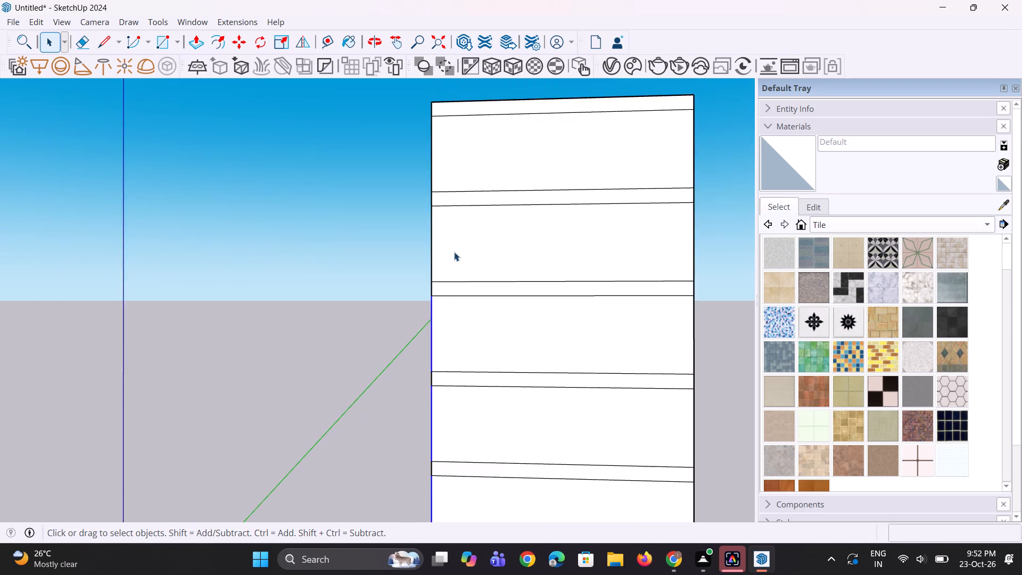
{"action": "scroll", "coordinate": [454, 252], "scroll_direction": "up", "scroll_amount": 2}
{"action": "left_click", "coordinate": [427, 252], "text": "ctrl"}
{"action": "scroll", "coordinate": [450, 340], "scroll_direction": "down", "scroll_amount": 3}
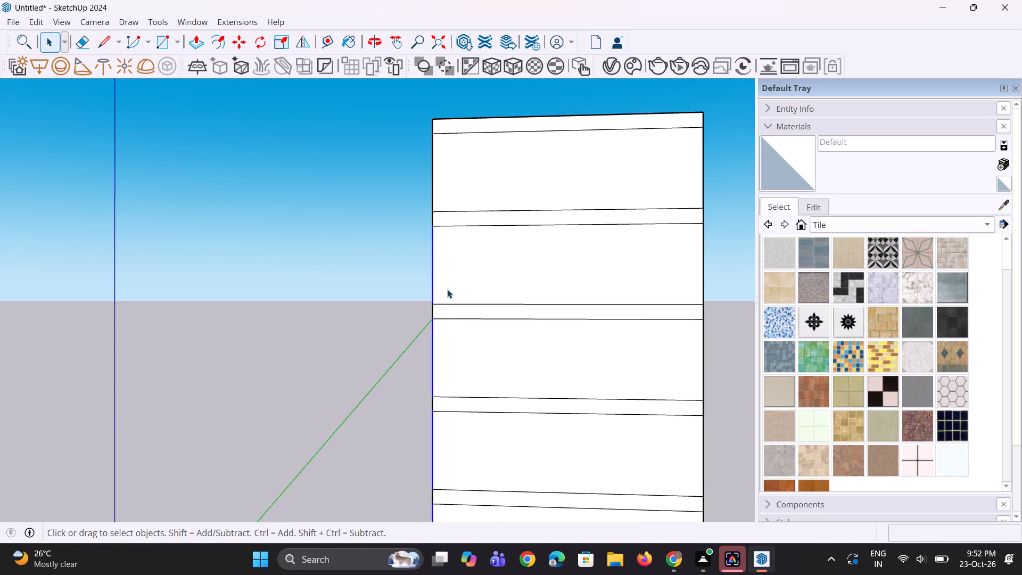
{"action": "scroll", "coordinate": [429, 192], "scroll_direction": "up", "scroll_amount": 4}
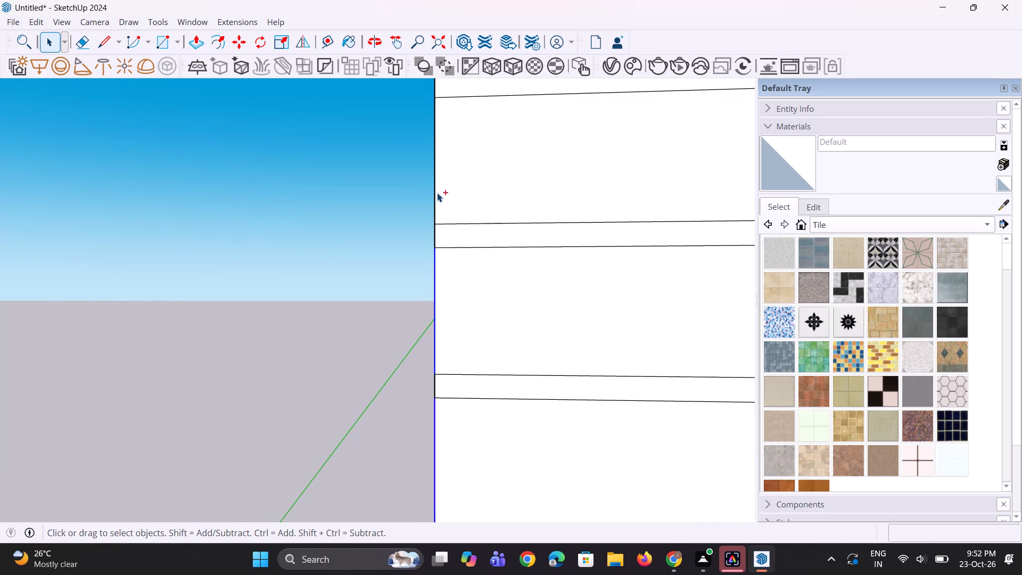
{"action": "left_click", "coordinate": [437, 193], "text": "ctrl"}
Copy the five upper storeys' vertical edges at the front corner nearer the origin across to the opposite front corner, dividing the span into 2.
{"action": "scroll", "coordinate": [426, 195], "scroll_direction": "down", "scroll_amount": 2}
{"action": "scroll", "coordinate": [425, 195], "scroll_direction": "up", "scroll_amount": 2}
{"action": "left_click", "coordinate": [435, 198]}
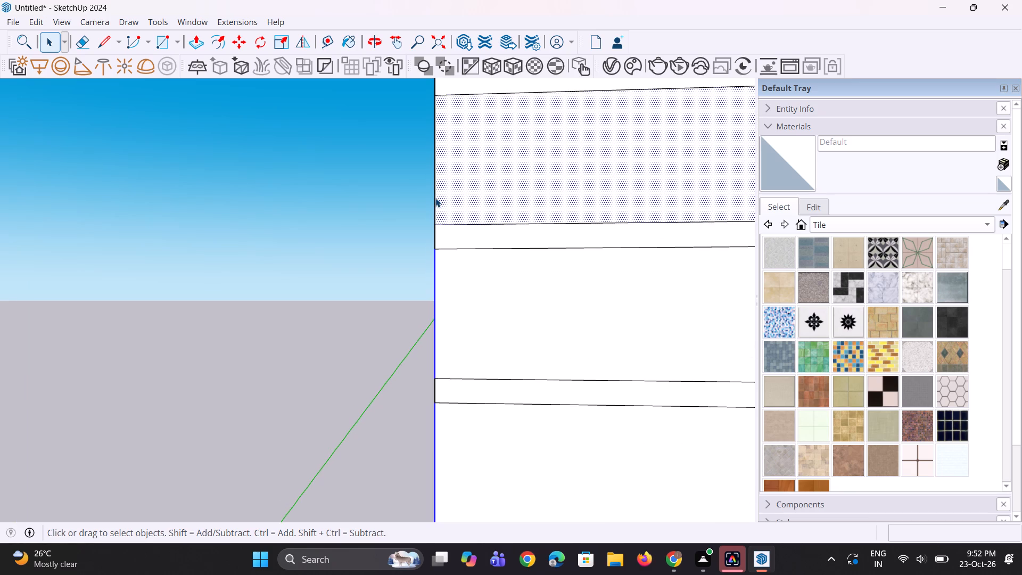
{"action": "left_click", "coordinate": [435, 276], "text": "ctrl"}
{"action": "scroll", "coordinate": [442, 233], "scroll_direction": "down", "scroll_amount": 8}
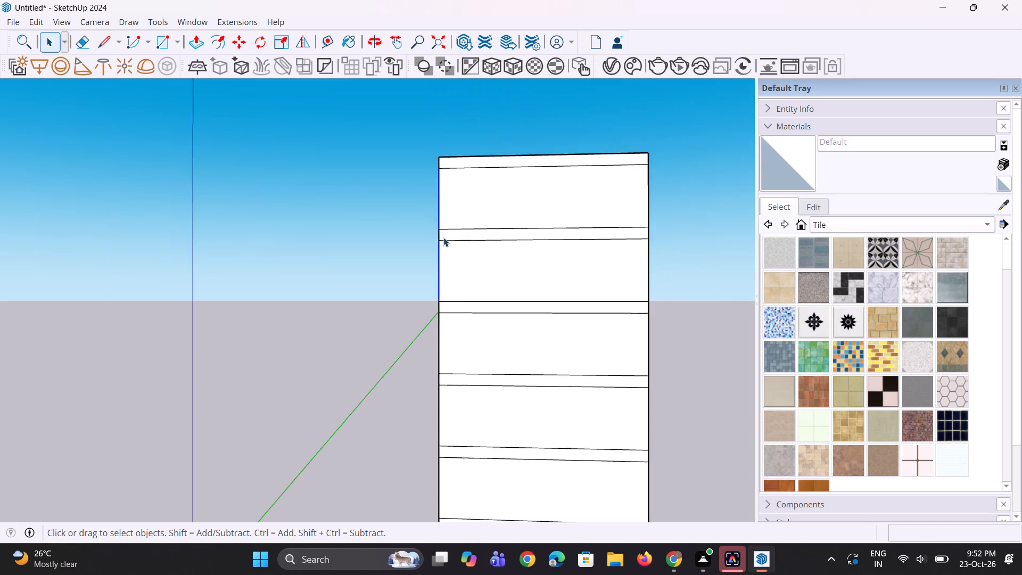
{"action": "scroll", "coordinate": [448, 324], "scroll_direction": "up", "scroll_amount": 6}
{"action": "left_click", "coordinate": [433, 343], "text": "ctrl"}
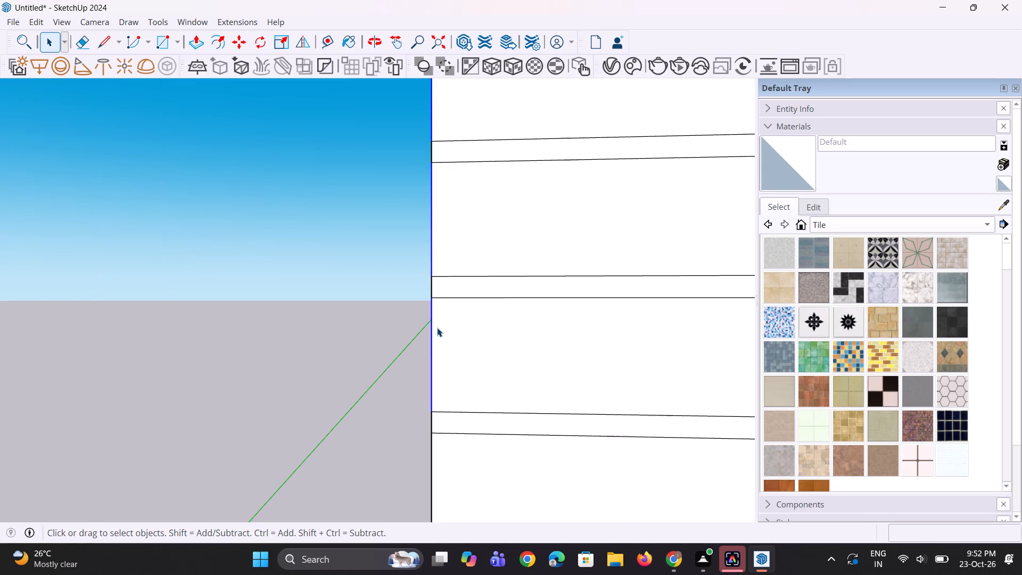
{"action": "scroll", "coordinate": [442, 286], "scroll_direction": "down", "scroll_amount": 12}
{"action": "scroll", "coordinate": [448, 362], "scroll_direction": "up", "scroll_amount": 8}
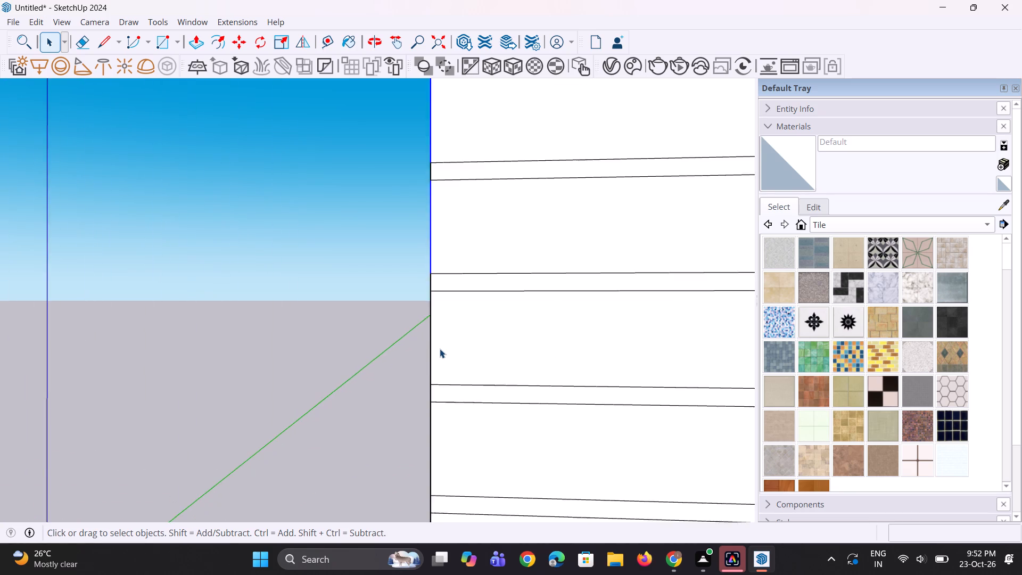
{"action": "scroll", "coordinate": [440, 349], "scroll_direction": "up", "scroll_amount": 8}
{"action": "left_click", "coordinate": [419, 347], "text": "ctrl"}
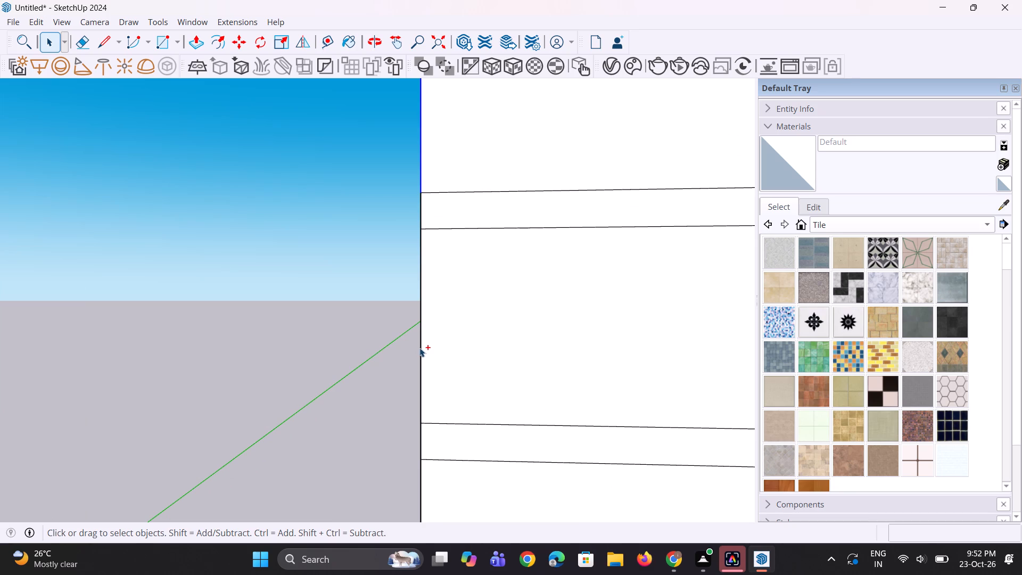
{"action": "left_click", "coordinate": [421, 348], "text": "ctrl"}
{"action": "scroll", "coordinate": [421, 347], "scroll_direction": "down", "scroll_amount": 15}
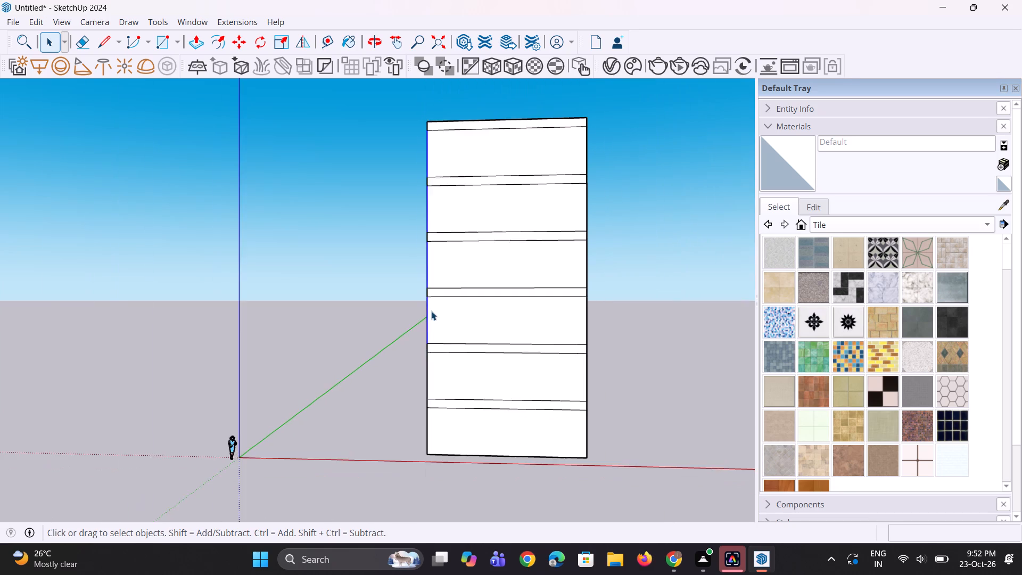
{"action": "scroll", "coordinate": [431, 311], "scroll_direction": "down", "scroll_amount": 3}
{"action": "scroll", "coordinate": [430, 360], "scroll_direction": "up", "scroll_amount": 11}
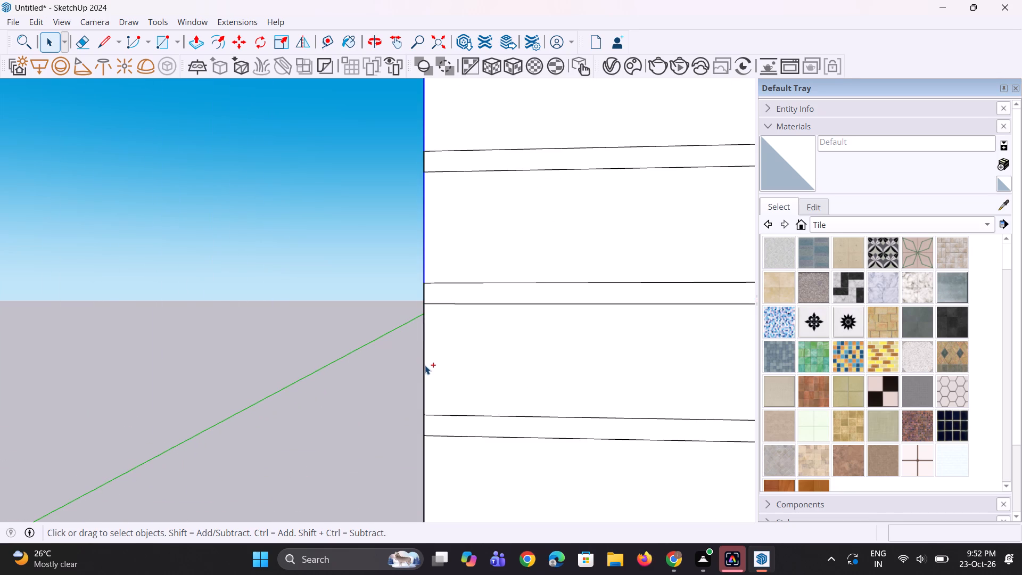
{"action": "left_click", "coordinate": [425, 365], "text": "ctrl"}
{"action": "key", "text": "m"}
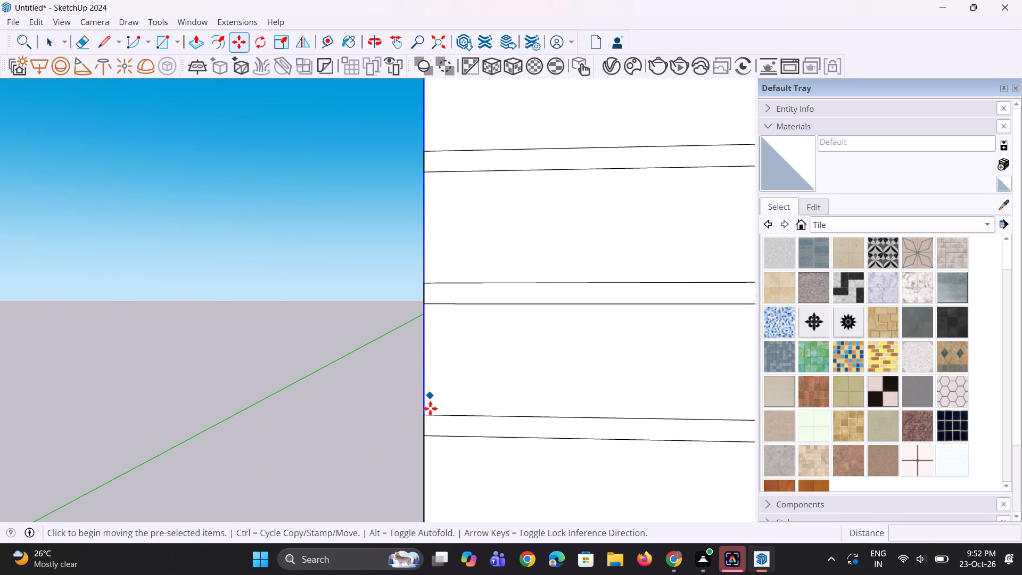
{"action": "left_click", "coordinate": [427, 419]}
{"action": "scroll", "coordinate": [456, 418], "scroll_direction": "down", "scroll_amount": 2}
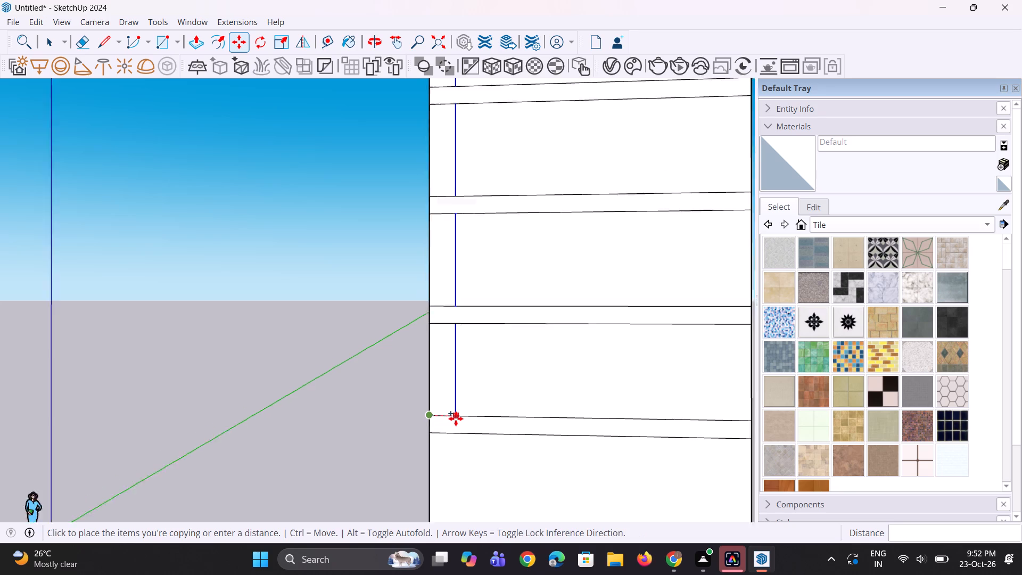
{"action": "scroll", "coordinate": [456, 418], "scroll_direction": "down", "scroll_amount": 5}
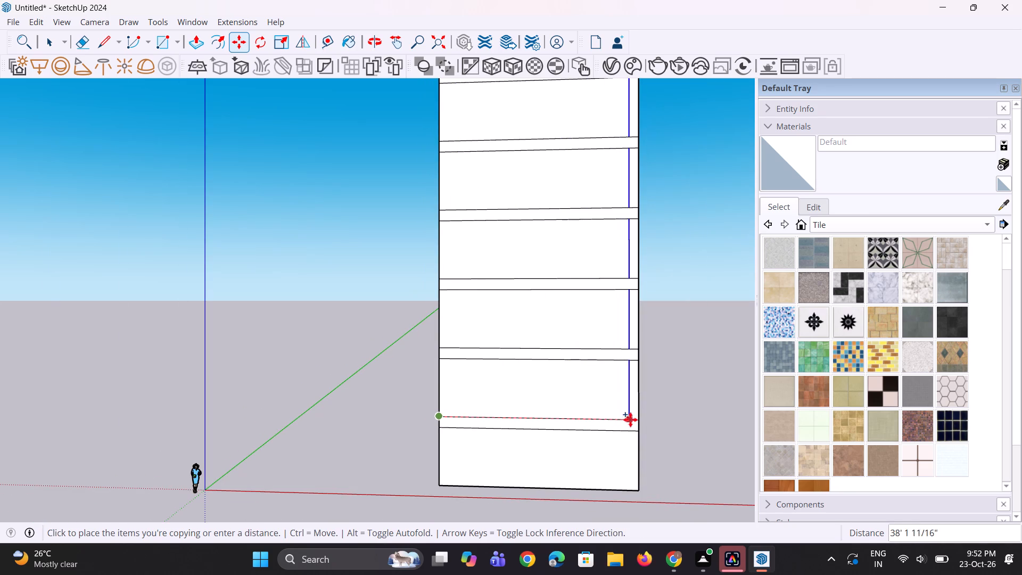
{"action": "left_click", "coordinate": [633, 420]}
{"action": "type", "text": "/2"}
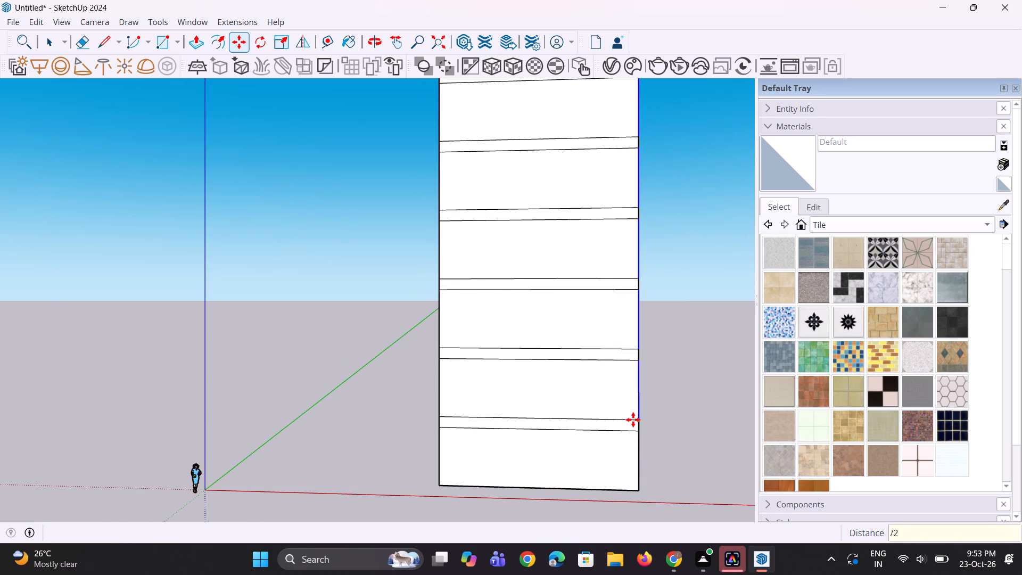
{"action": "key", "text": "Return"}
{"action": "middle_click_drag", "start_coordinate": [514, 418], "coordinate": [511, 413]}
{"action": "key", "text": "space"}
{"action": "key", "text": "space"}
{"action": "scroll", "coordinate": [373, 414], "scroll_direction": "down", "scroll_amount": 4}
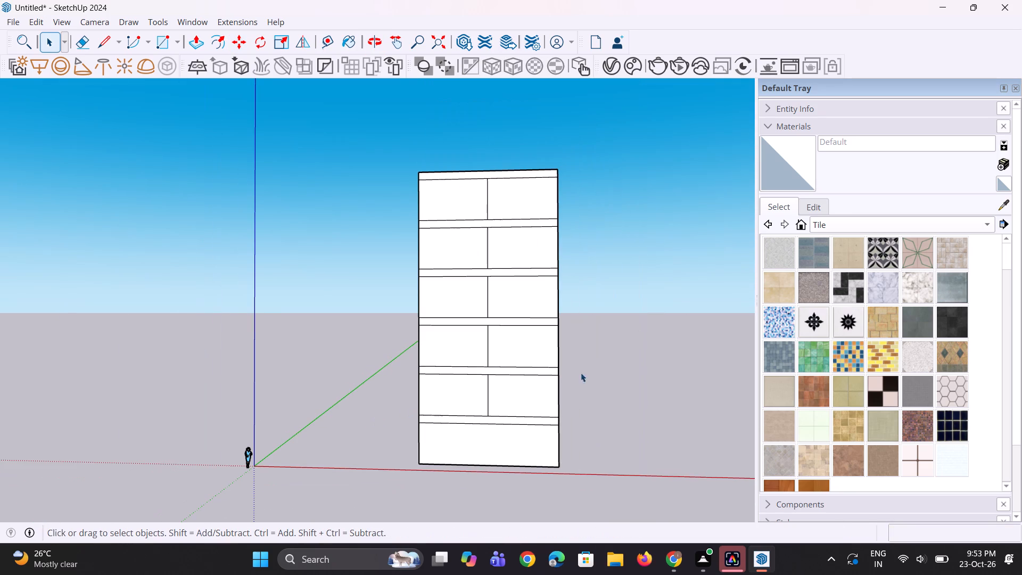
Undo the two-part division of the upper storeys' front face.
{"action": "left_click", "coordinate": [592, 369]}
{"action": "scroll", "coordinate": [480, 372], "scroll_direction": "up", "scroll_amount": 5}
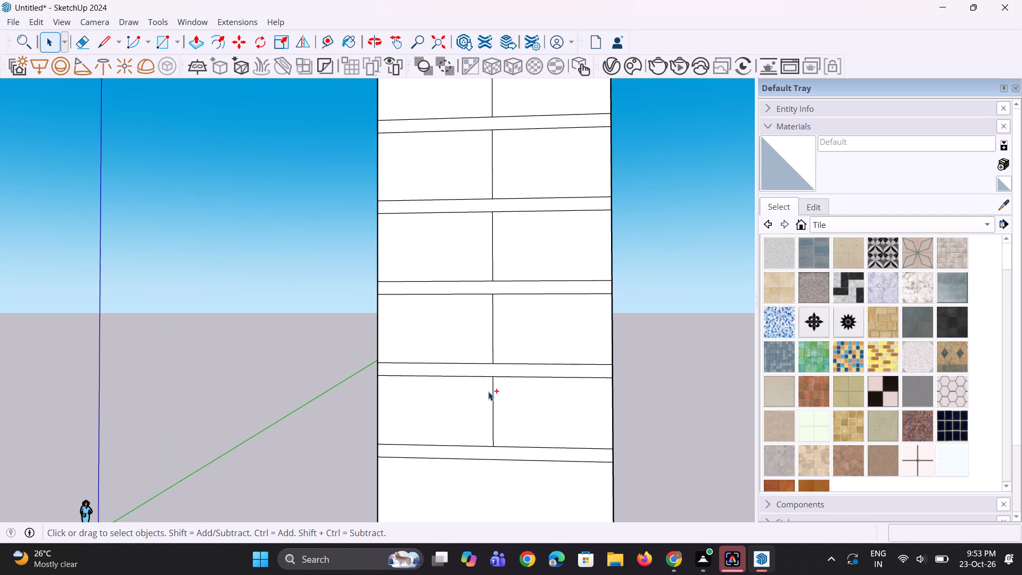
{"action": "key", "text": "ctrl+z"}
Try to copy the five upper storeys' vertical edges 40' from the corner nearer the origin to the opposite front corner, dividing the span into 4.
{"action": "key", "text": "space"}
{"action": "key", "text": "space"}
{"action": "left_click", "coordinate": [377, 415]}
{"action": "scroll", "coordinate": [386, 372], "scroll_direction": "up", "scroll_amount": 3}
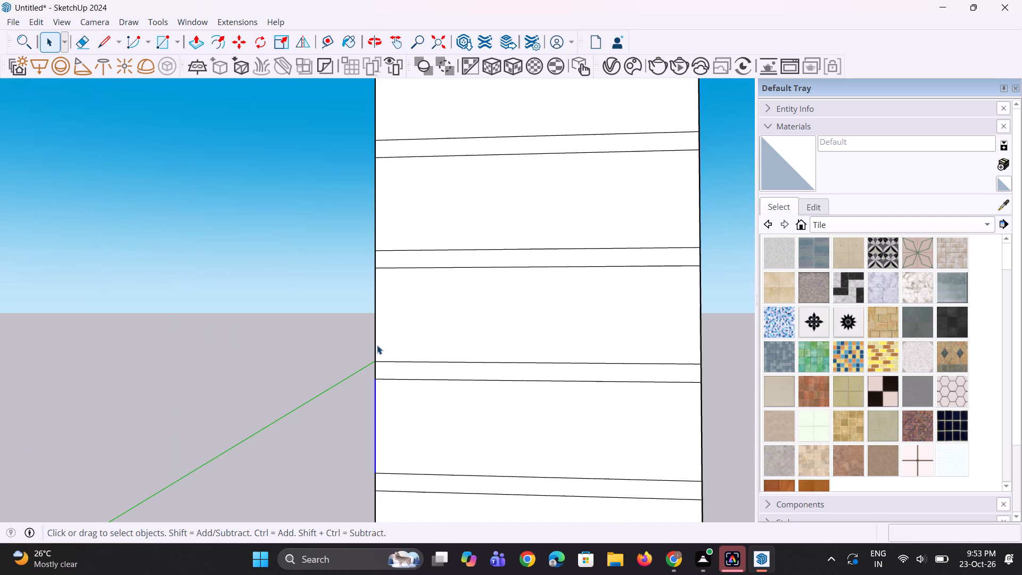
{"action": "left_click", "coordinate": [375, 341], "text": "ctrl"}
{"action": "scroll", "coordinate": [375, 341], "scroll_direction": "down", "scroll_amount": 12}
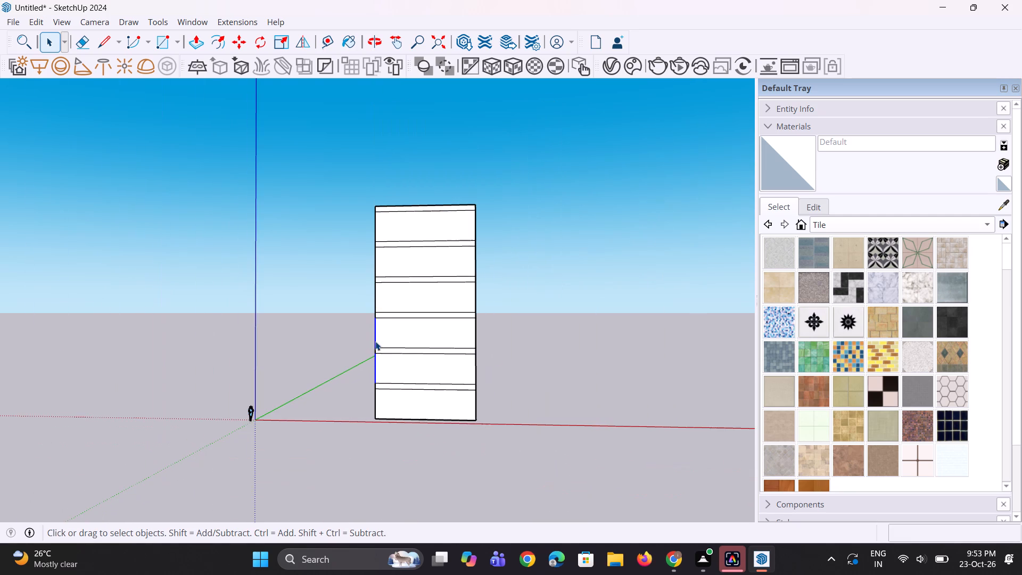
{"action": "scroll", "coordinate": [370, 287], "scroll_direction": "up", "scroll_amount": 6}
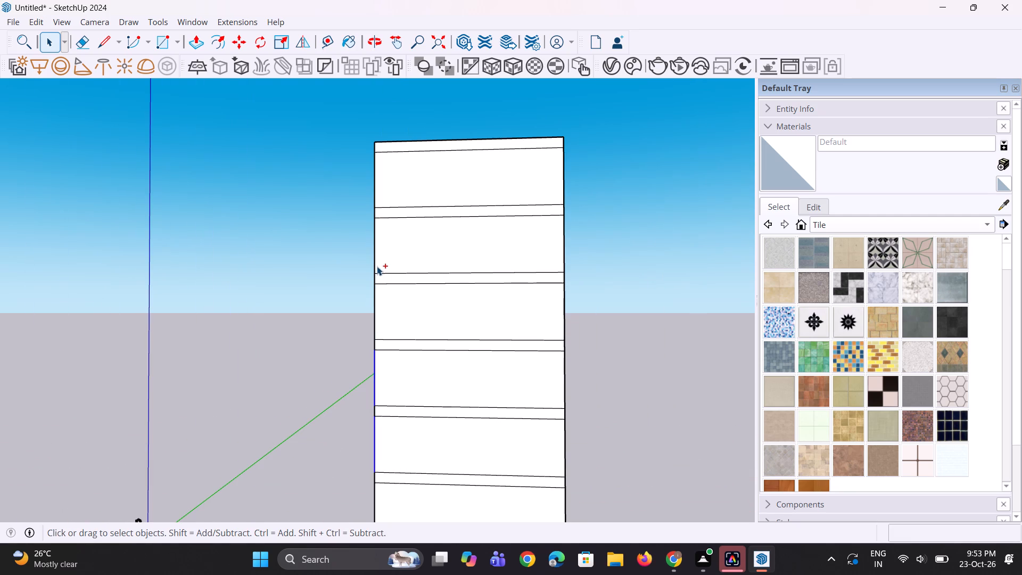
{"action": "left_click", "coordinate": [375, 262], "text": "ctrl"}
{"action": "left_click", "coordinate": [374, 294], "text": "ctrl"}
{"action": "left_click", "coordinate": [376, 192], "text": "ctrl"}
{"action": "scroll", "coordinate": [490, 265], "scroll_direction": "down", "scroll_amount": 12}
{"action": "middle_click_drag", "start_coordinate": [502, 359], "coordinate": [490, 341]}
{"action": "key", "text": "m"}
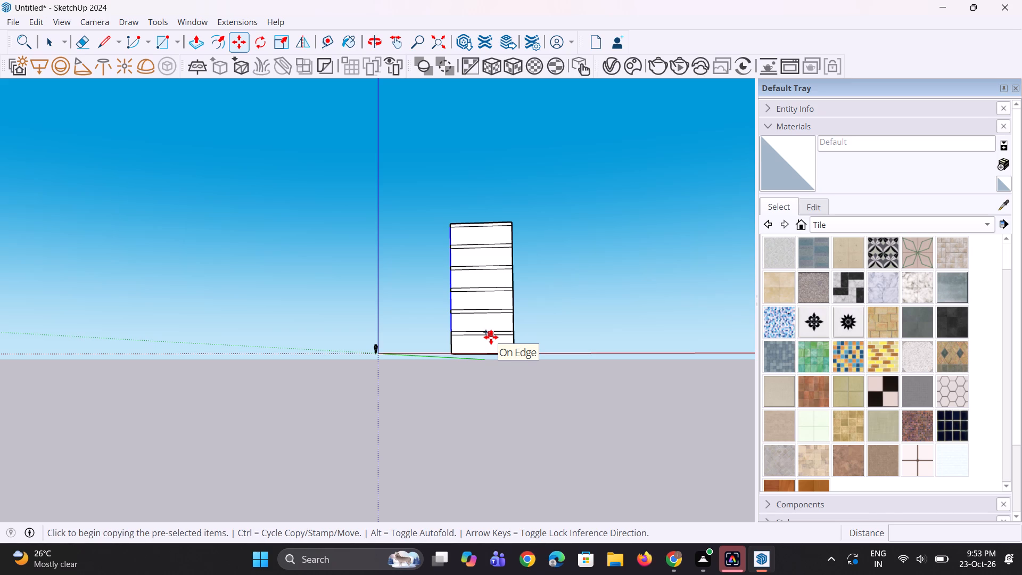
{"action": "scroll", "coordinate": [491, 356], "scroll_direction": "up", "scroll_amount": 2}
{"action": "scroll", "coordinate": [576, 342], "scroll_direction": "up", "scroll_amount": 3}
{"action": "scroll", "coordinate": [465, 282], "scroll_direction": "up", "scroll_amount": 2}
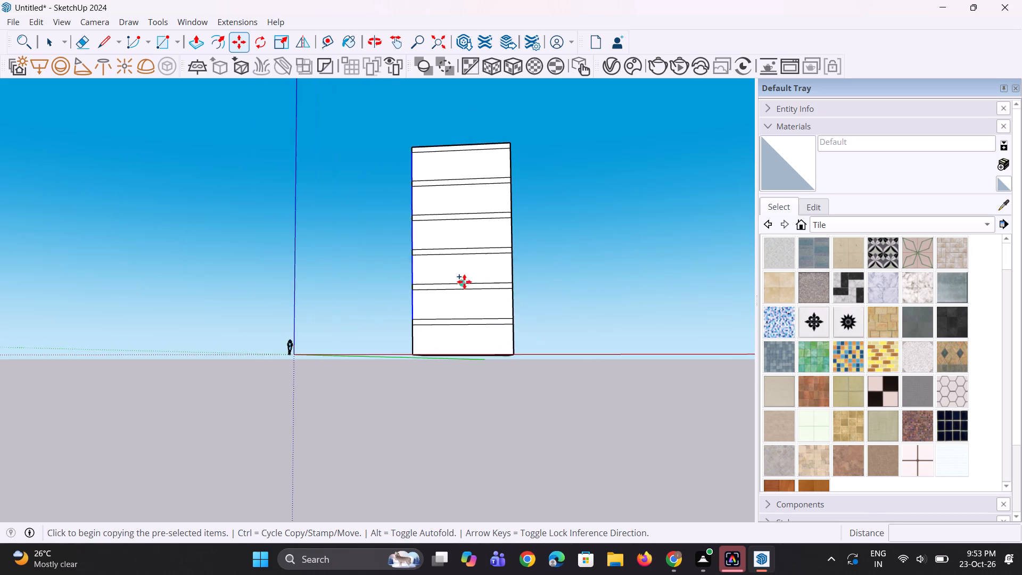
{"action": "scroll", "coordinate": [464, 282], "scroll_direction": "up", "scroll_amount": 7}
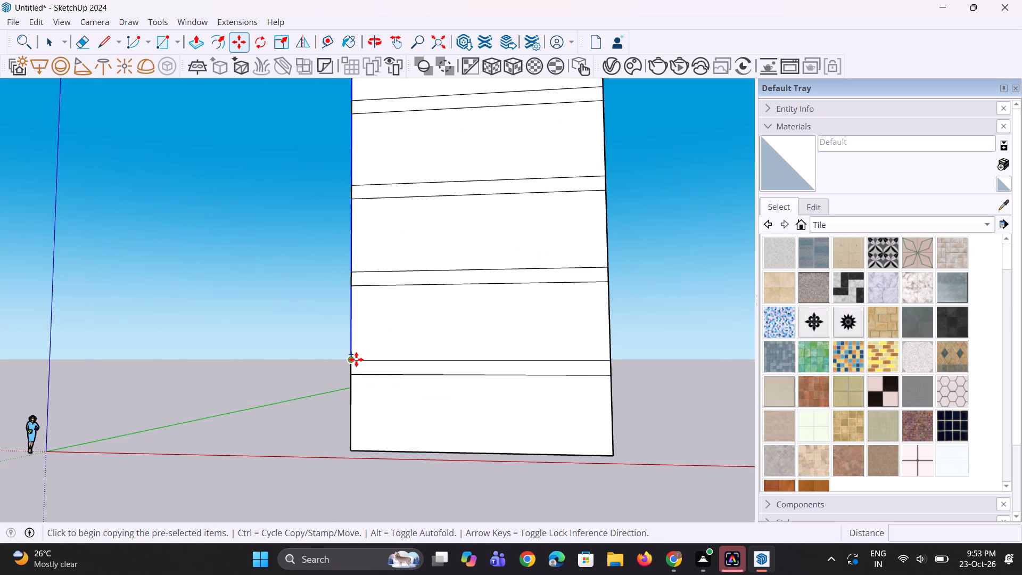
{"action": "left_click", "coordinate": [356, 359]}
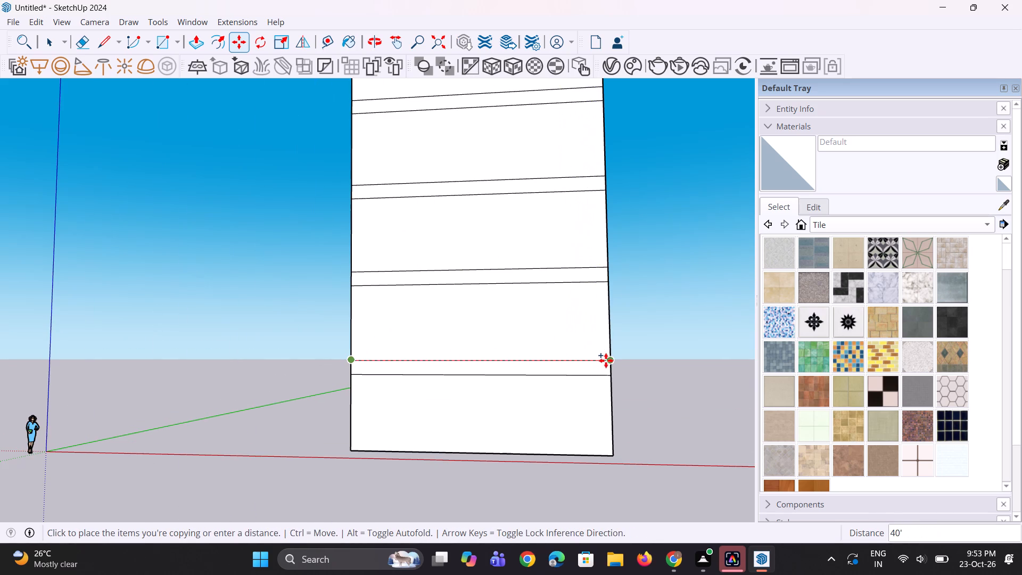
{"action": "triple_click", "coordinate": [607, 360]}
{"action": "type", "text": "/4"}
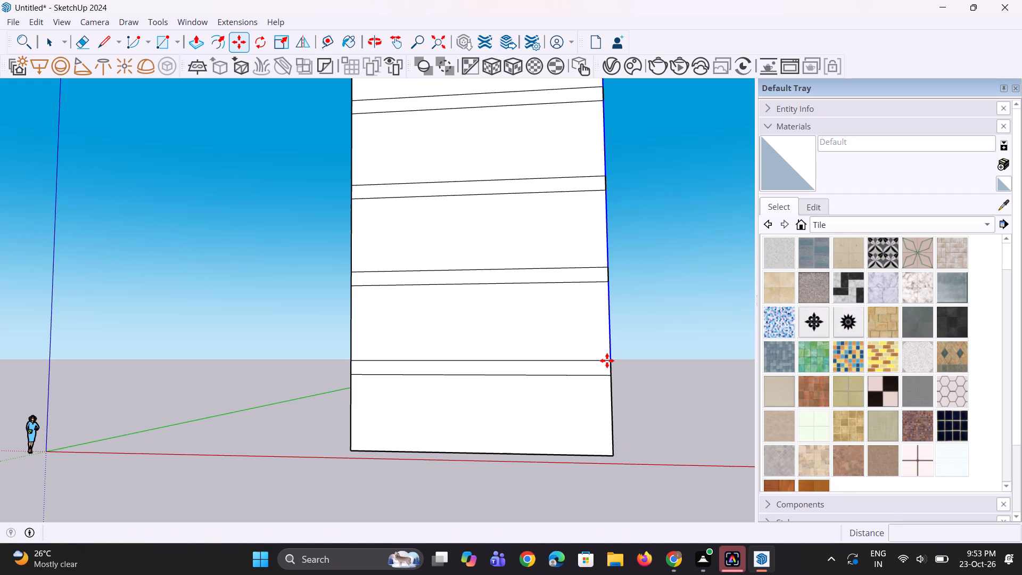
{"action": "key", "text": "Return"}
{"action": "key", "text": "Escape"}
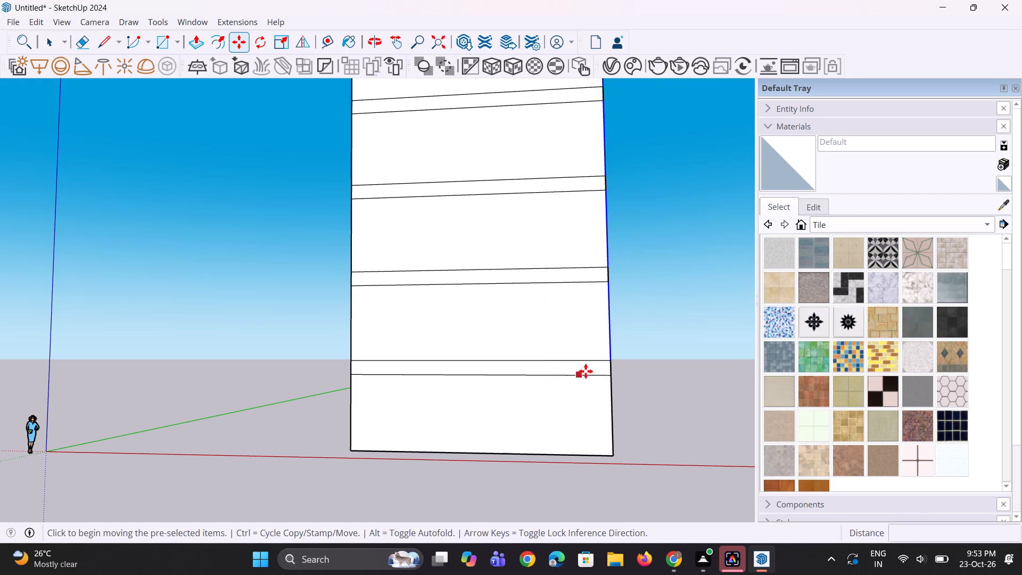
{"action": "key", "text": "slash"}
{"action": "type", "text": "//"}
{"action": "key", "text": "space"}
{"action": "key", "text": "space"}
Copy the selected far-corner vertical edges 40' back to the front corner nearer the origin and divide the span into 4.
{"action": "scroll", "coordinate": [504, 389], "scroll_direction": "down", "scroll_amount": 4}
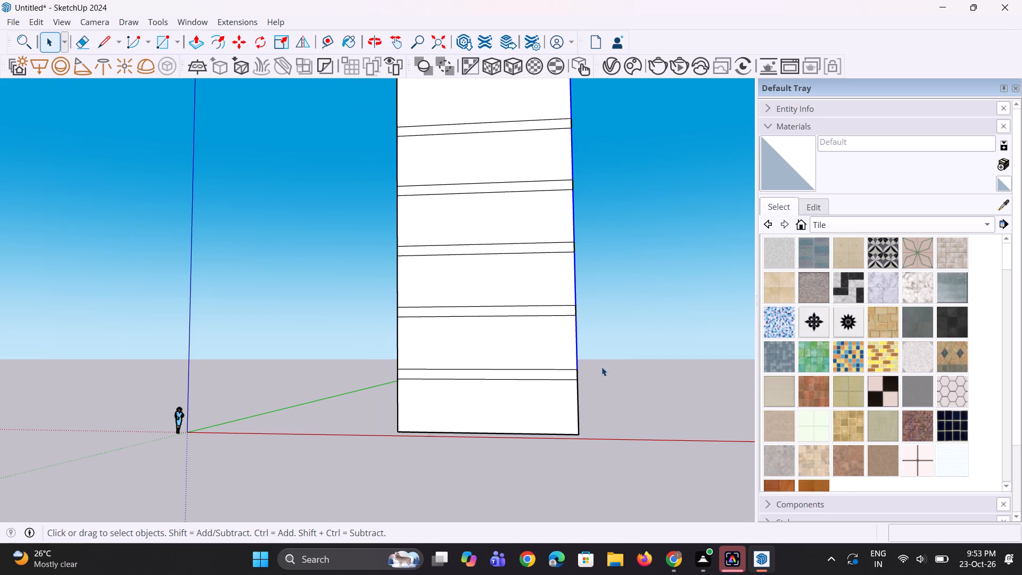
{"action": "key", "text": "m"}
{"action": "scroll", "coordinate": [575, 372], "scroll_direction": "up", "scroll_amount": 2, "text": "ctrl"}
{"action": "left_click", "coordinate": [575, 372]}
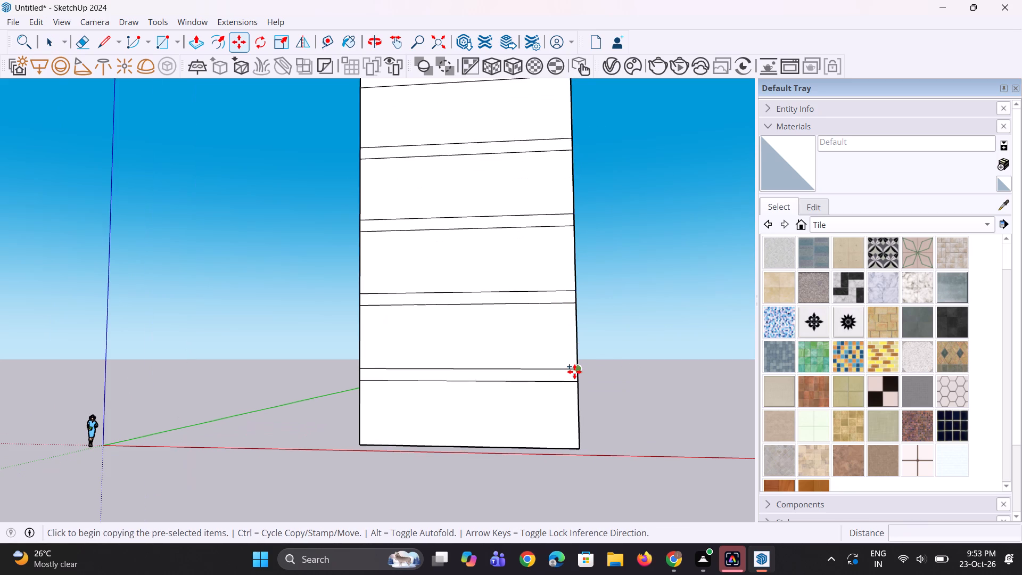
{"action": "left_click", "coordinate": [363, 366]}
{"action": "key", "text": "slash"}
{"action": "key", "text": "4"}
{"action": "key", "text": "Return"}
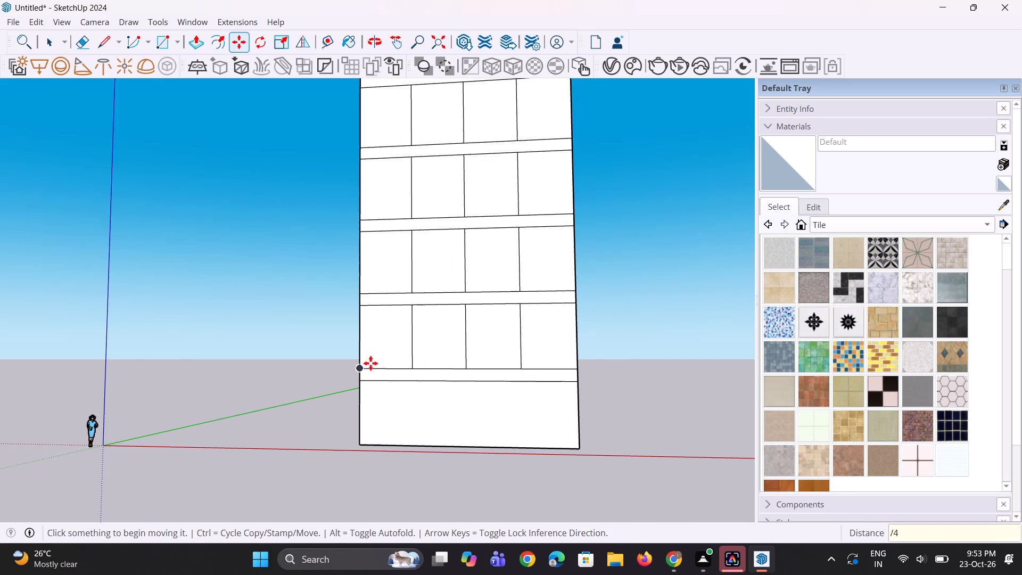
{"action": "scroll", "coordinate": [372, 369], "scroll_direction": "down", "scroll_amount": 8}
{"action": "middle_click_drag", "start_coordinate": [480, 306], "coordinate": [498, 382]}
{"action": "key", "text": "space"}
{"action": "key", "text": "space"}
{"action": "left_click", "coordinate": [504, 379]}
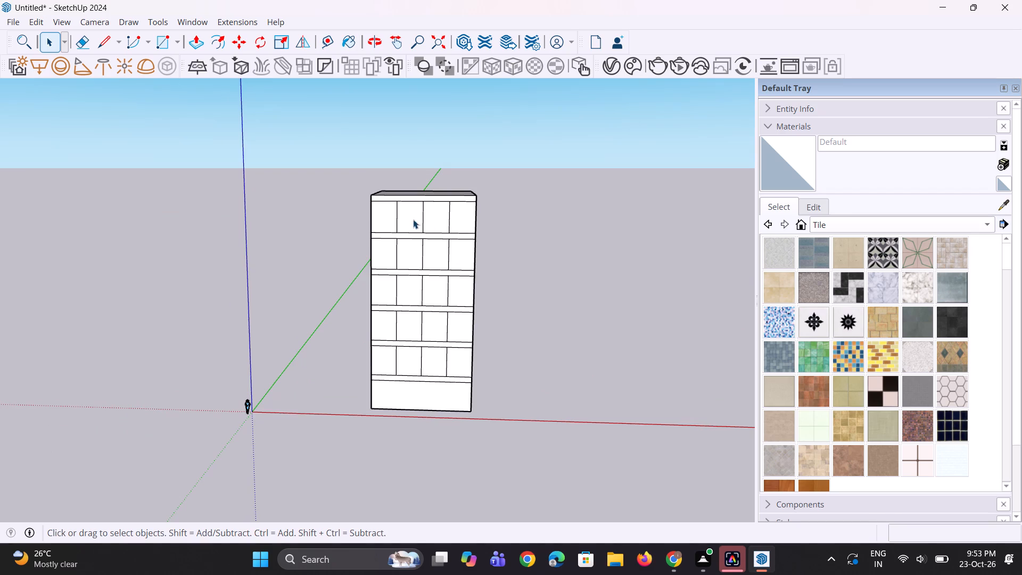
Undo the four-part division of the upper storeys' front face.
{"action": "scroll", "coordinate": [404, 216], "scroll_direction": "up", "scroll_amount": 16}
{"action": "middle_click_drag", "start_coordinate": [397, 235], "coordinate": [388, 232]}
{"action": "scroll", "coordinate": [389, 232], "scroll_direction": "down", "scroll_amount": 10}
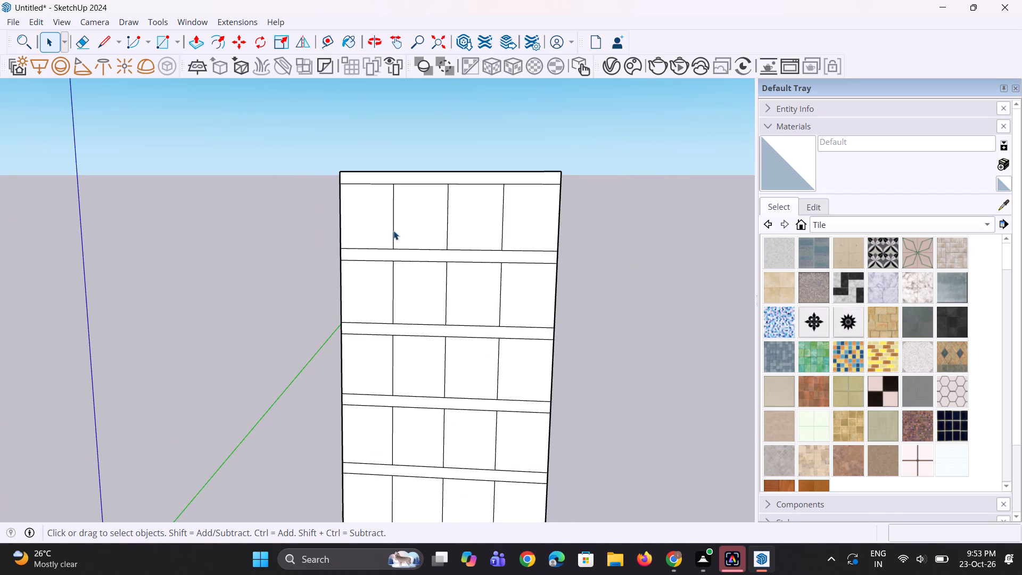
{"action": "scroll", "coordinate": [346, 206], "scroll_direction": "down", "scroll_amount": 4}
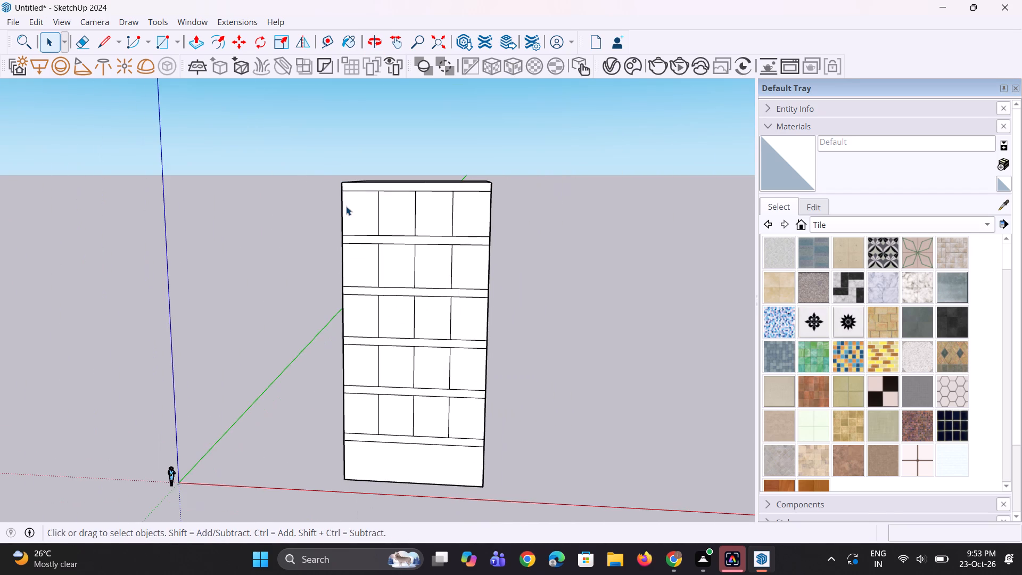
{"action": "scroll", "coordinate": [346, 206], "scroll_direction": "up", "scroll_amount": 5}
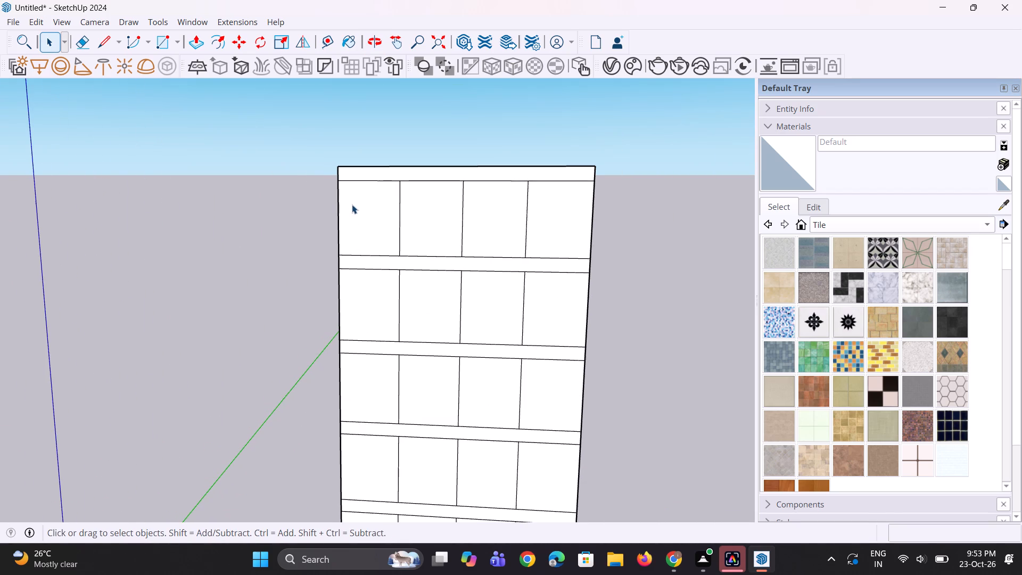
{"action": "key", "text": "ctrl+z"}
Push/Pull the ground-to-third-storey side faces, on the side farther from the origin, and the bands between them about 9' 10" outward along the red axis.
{"action": "scroll", "coordinate": [366, 195], "scroll_direction": "down", "scroll_amount": 10}
{"action": "middle_click_drag", "start_coordinate": [518, 330], "coordinate": [311, 322]}
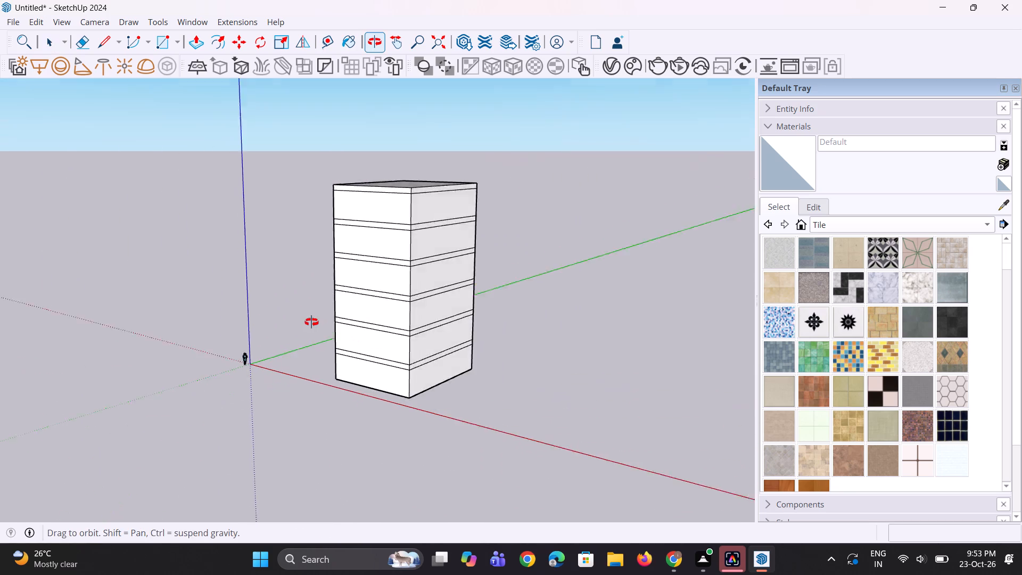
{"action": "middle_click_drag", "start_coordinate": [311, 322], "coordinate": [308, 321]}
{"action": "scroll", "coordinate": [373, 366], "scroll_direction": "up", "scroll_amount": 3}
{"action": "key", "text": "p"}
{"action": "left_click", "coordinate": [449, 375]}
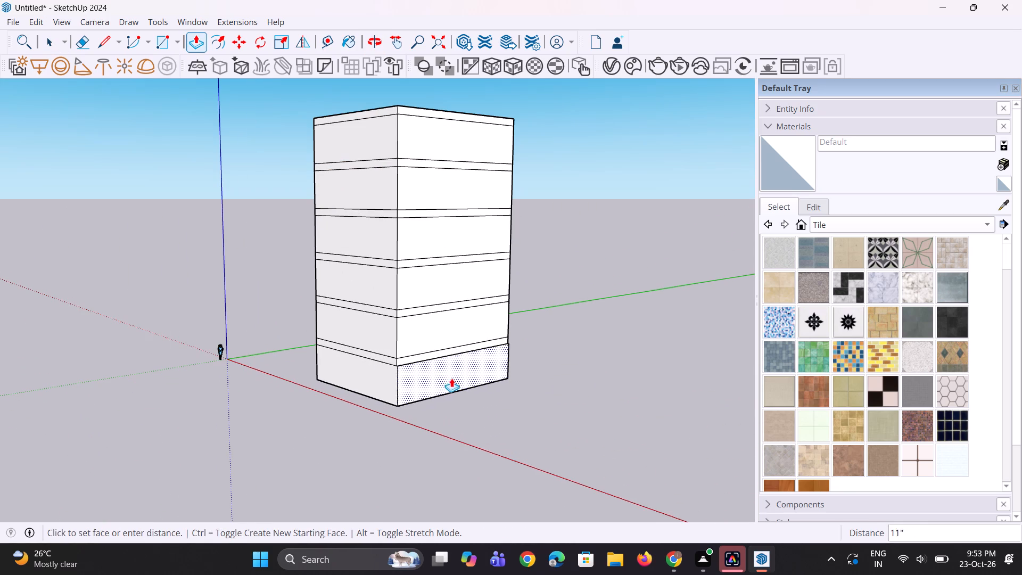
{"action": "left_click", "coordinate": [468, 395]}
{"action": "double_click", "coordinate": [425, 356]}
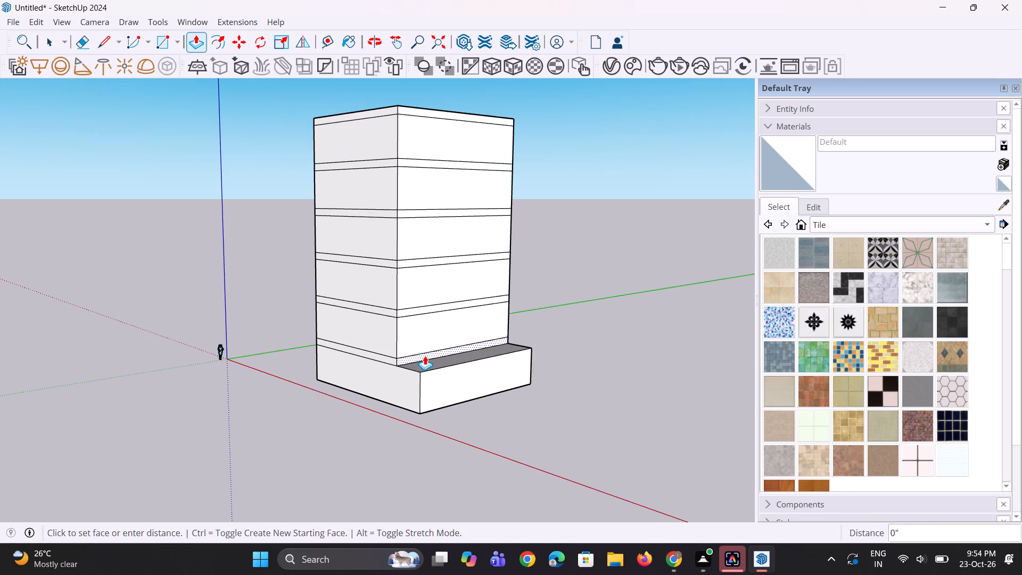
{"action": "double_click", "coordinate": [427, 330]}
{"action": "double_click", "coordinate": [427, 307]}
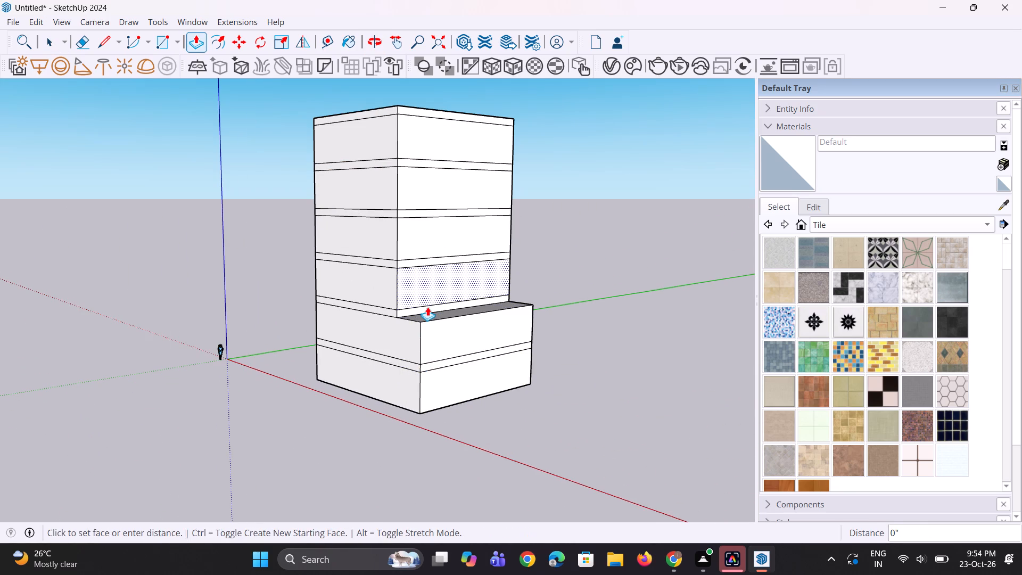
{"action": "double_click", "coordinate": [409, 319]}
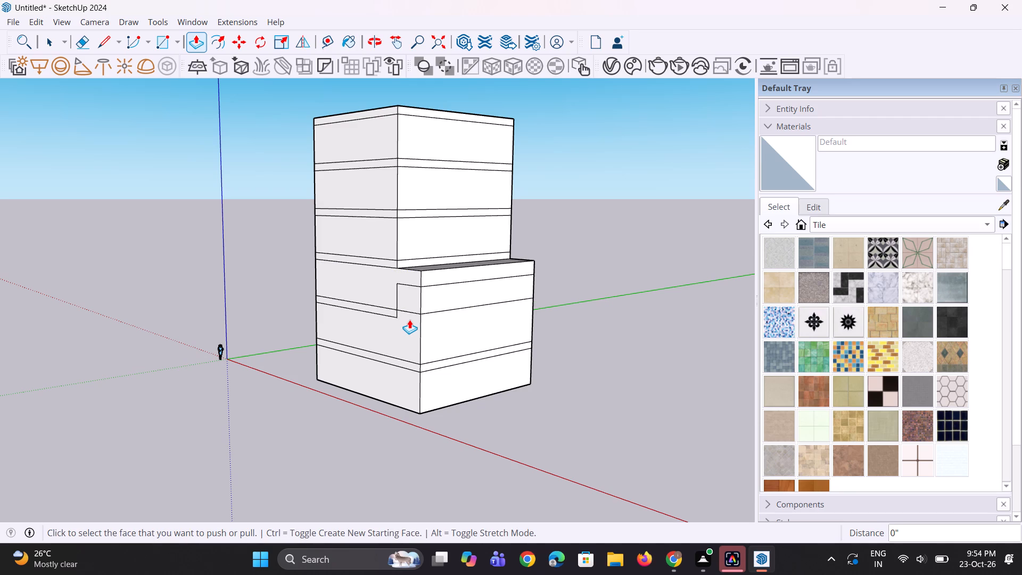
{"action": "key", "text": "ctrl+z"}
{"action": "scroll", "coordinate": [409, 318], "scroll_direction": "up", "scroll_amount": 6, "text": "ctrl"}
{"action": "double_click", "coordinate": [411, 314]}
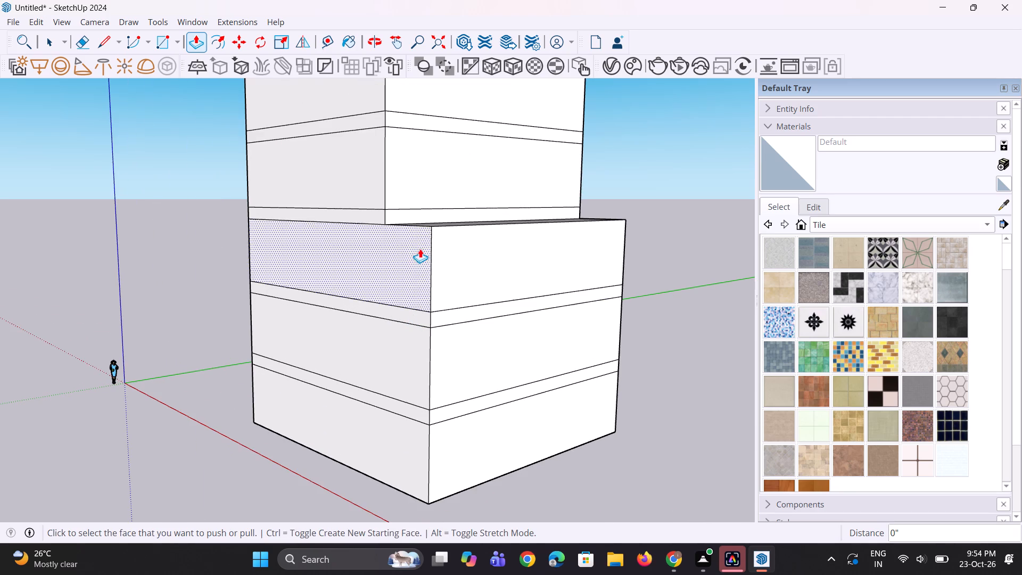
Extend the same side of the fourth and fifth storeys and the bands beneath them outward by the same 9' 10" or so.
{"action": "double_click", "coordinate": [420, 216]}
{"action": "scroll", "coordinate": [449, 322], "scroll_direction": "down", "scroll_amount": 4}
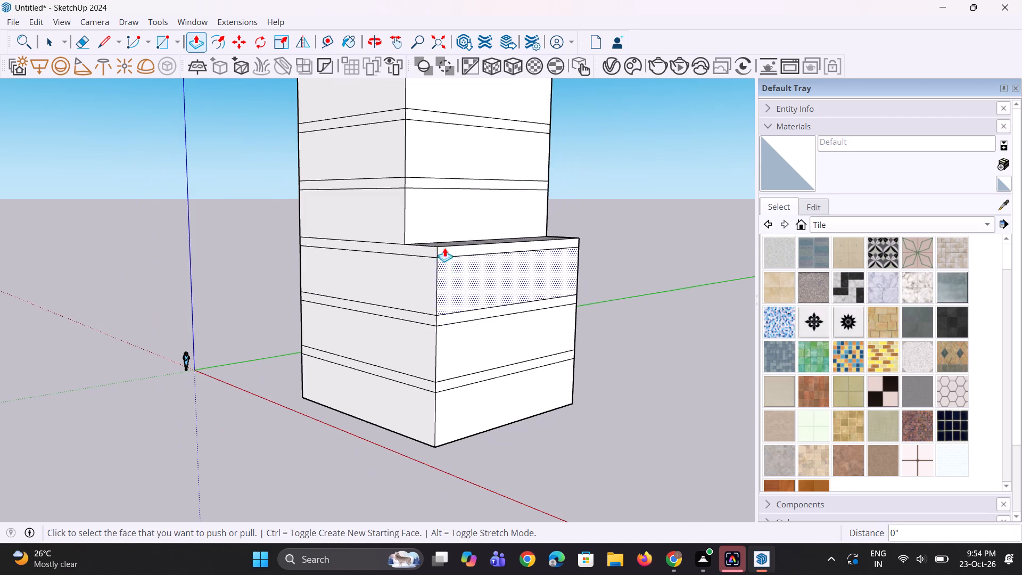
{"action": "double_click", "coordinate": [443, 236]}
{"action": "scroll", "coordinate": [414, 154], "scroll_direction": "up", "scroll_amount": 5}
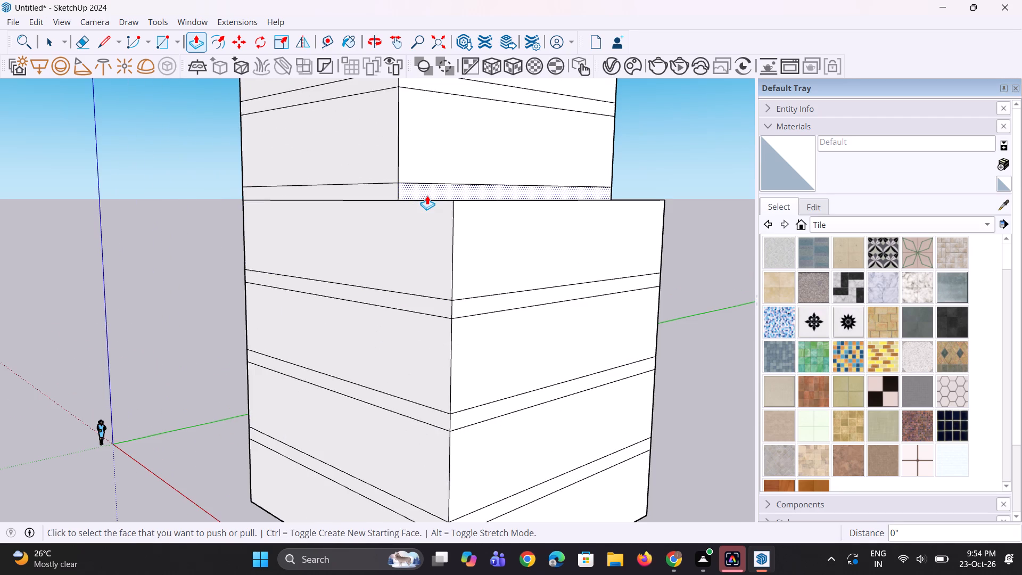
{"action": "double_click", "coordinate": [427, 195]}
{"action": "scroll", "coordinate": [476, 250], "scroll_direction": "down", "scroll_amount": 5}
{"action": "double_click", "coordinate": [449, 187]}
{"action": "scroll", "coordinate": [440, 150], "scroll_direction": "up", "scroll_amount": 1}
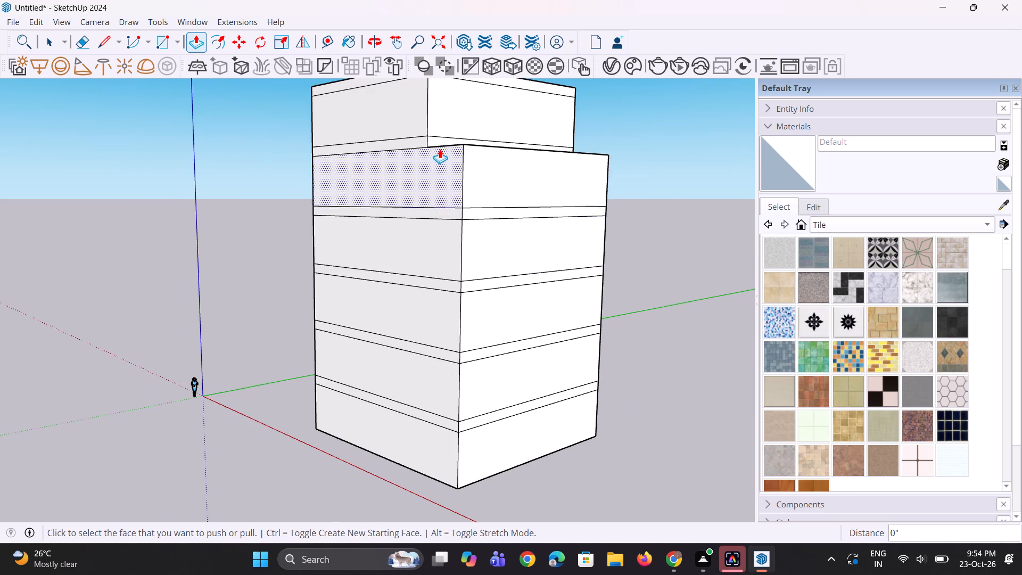
Pull the band above the fifth storey, the sixth-storey side face and the top band out about 9' 10", flush with the storeys below.
{"action": "scroll", "coordinate": [440, 149], "scroll_direction": "up", "scroll_amount": 1}
{"action": "left_click", "coordinate": [440, 143]}
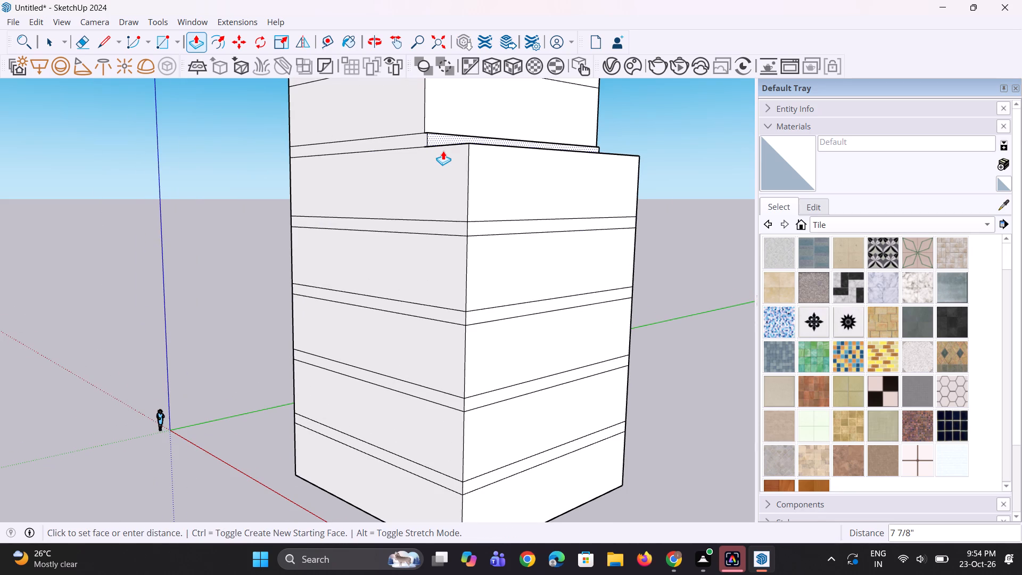
{"action": "key", "text": "Escape"}
{"action": "double_click", "coordinate": [443, 144]}
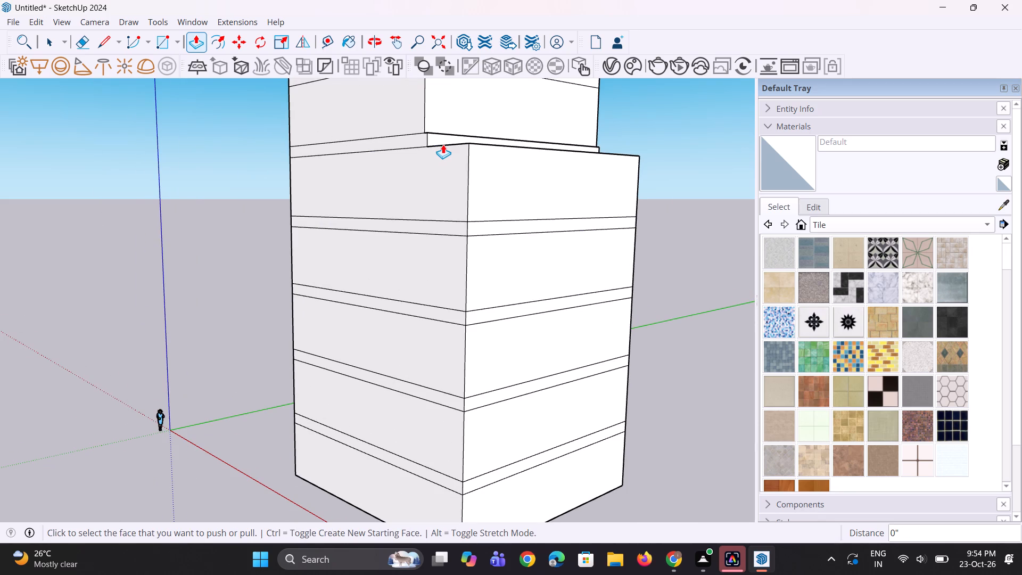
{"action": "key", "text": "ctrl+z"}
{"action": "left_click", "coordinate": [441, 141]}
{"action": "left_click", "coordinate": [483, 183]}
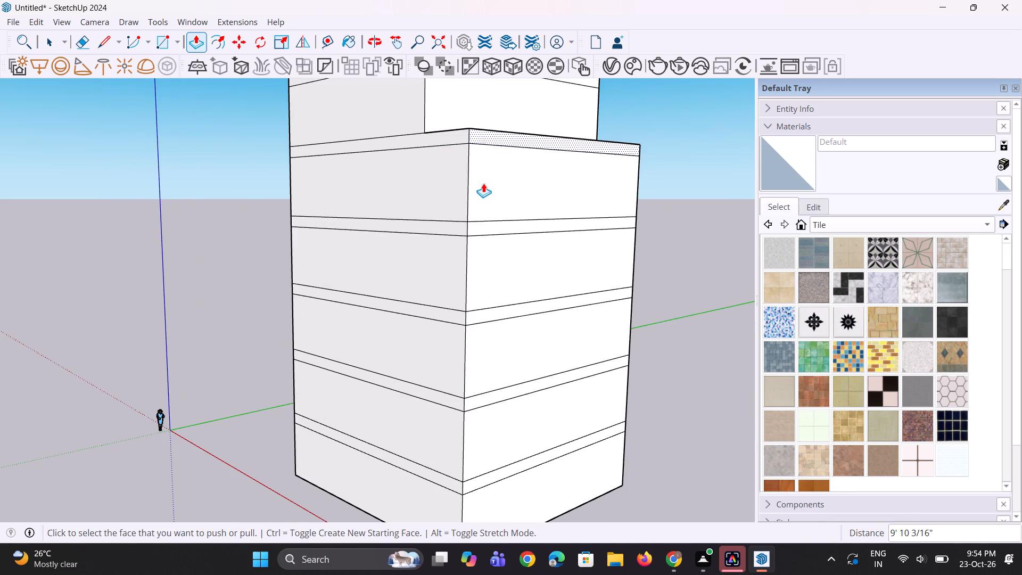
{"action": "scroll", "coordinate": [484, 231], "scroll_direction": "down", "scroll_amount": 4}
{"action": "double_click", "coordinate": [468, 153]}
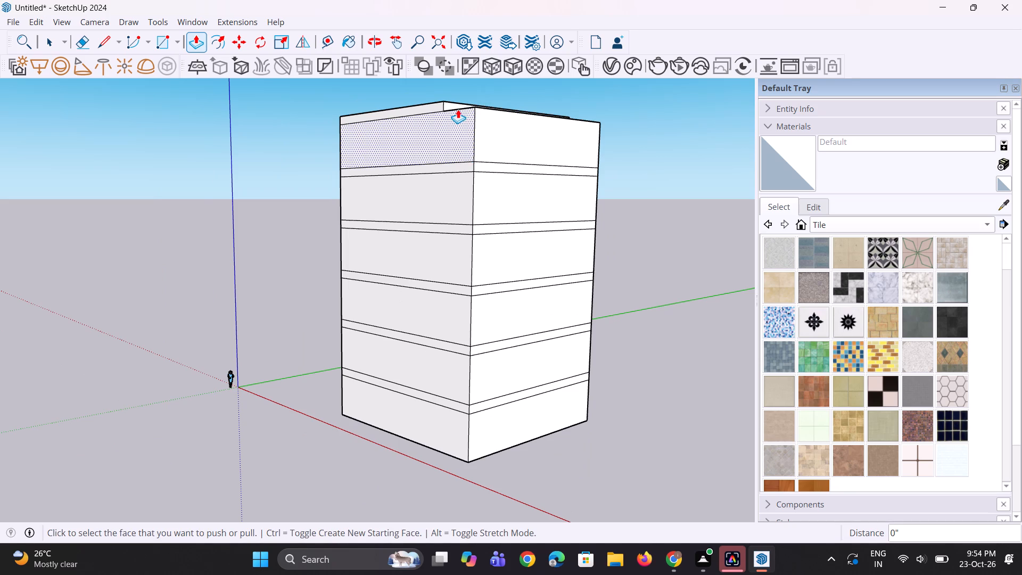
{"action": "double_click", "coordinate": [455, 103]}
Examine the widened building's front face from several distances.
{"action": "middle_click_drag", "start_coordinate": [453, 201], "coordinate": [604, 175]}
{"action": "scroll", "coordinate": [506, 240], "scroll_direction": "down", "scroll_amount": 2}
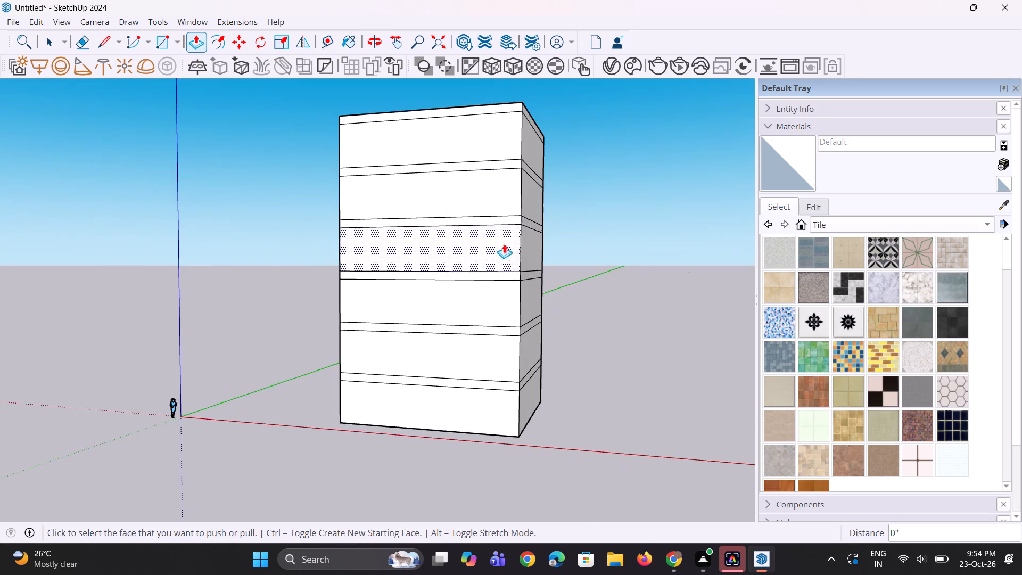
{"action": "scroll", "coordinate": [504, 244], "scroll_direction": "down", "scroll_amount": 3}
{"action": "middle_click_drag", "start_coordinate": [505, 261], "coordinate": [558, 229]}
{"action": "key", "text": "space"}
{"action": "key", "text": "space"}
{"action": "scroll", "coordinate": [530, 263], "scroll_direction": "up", "scroll_amount": 7}
{"action": "key", "text": "space"}
{"action": "key", "text": "space"}
{"action": "scroll", "coordinate": [501, 341], "scroll_direction": "down", "scroll_amount": 2}
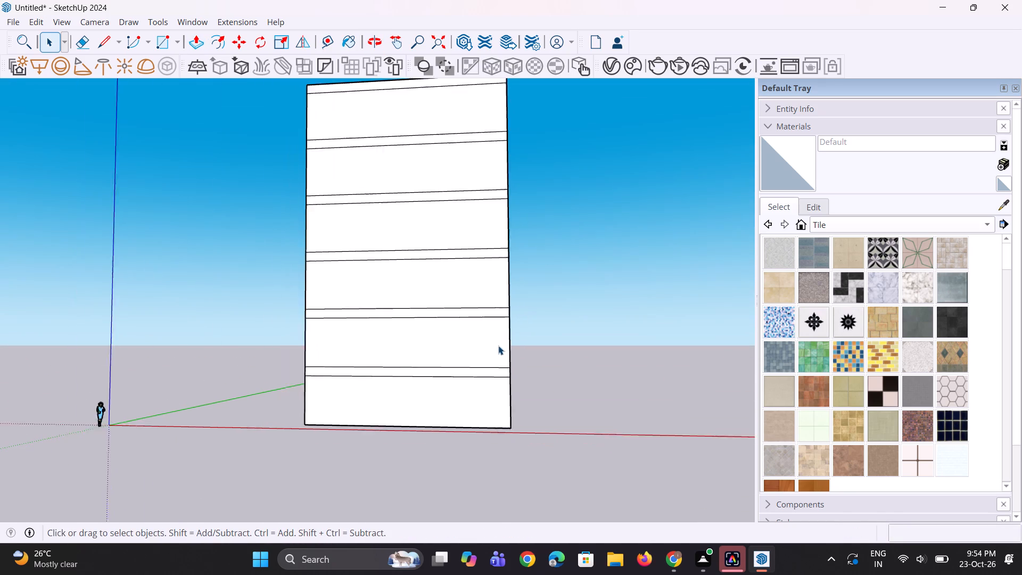
{"action": "scroll", "coordinate": [498, 346], "scroll_direction": "down", "scroll_amount": 3}
{"action": "scroll", "coordinate": [498, 349], "scroll_direction": "up", "scroll_amount": 1}
Pull the same side of the lower three storeys and the bands above them farther outward, making the front about 54' 5" wide.
{"action": "middle_click_drag", "start_coordinate": [498, 349], "coordinate": [402, 404]}
{"action": "scroll", "coordinate": [460, 417], "scroll_direction": "up", "scroll_amount": 2}
{"action": "key", "text": "p"}
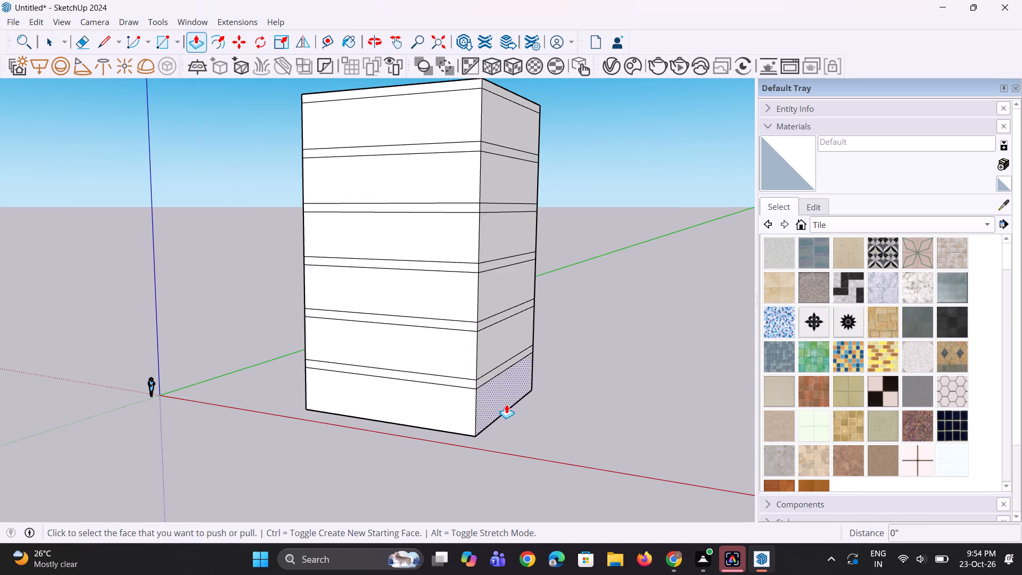
{"action": "left_click", "coordinate": [506, 404]}
{"action": "left_click", "coordinate": [521, 422]}
{"action": "left_click", "coordinate": [484, 384]}
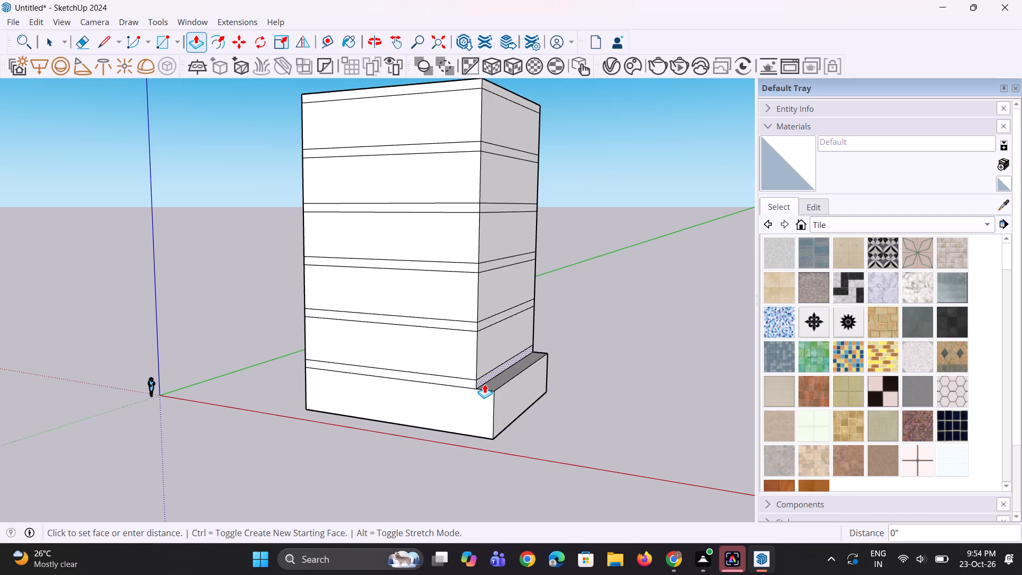
{"action": "left_click", "coordinate": [484, 384]}
{"action": "double_click", "coordinate": [488, 362]}
{"action": "double_click", "coordinate": [491, 325]}
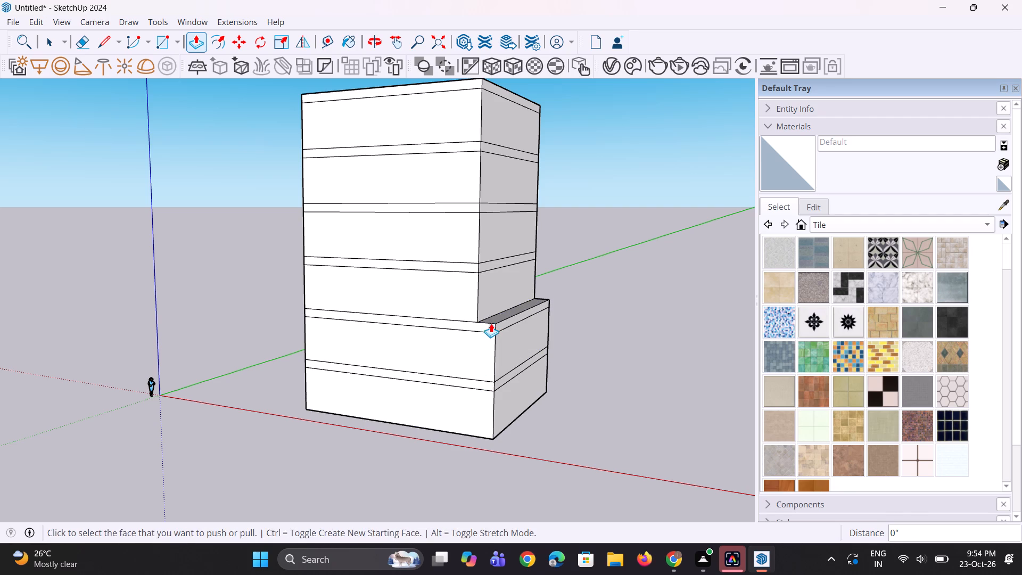
{"action": "double_click", "coordinate": [493, 310]}
{"action": "double_click", "coordinate": [500, 262]}
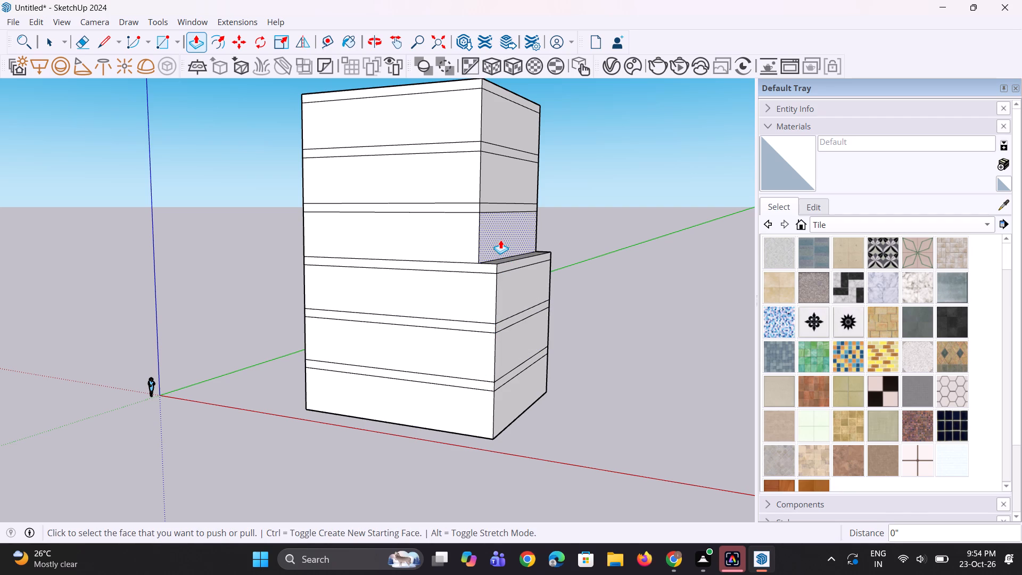
Repeat that outward pull on the same side of the fourth to sixth storeys and their bands, up to the roof edge.
{"action": "double_click", "coordinate": [500, 240]}
{"action": "double_click", "coordinate": [500, 209]}
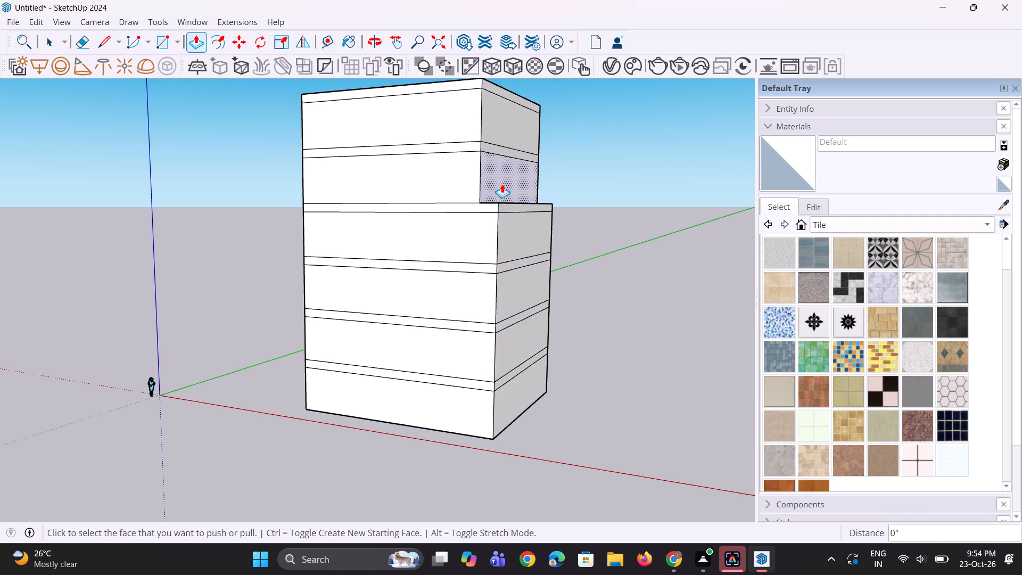
{"action": "double_click", "coordinate": [502, 184]}
{"action": "scroll", "coordinate": [487, 162], "scroll_direction": "up", "scroll_amount": 6}
{"action": "double_click", "coordinate": [487, 138]}
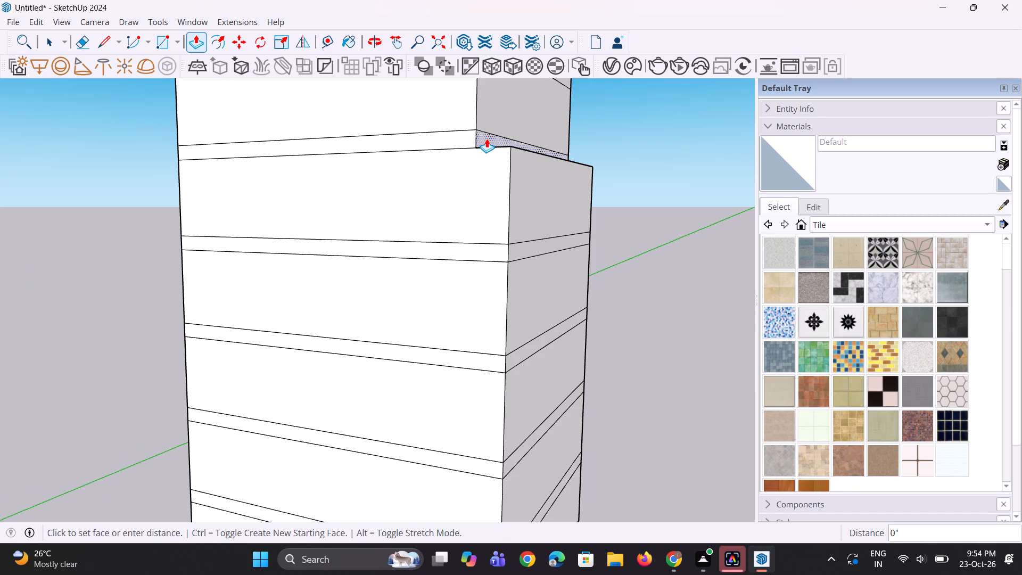
{"action": "scroll", "coordinate": [509, 267], "scroll_direction": "down", "scroll_amount": 10}
{"action": "middle_click_drag", "start_coordinate": [524, 211], "coordinate": [502, 289]}
{"action": "double_click", "coordinate": [505, 219]}
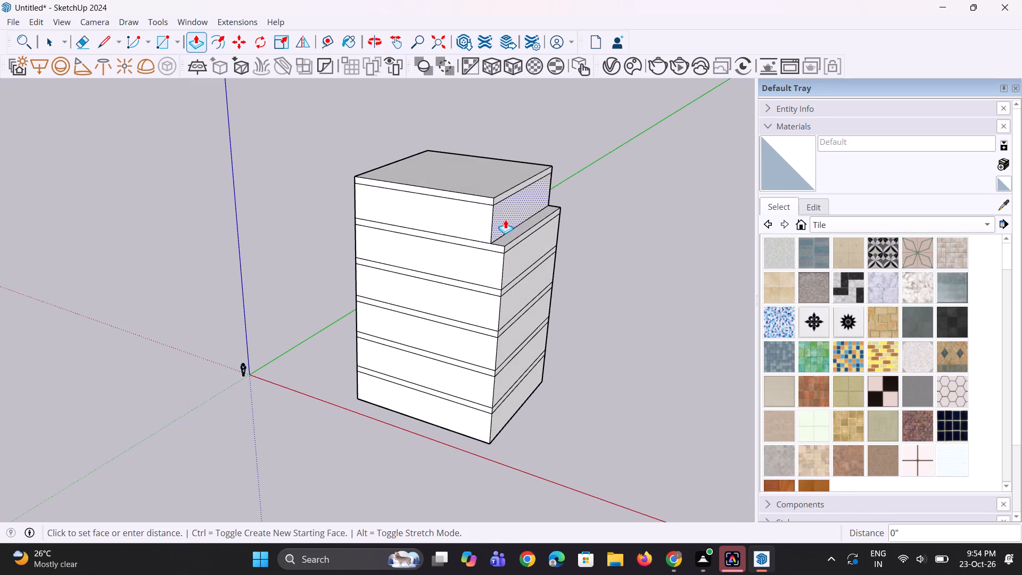
{"action": "scroll", "coordinate": [504, 204], "scroll_direction": "up", "scroll_amount": 2}
{"action": "double_click", "coordinate": [503, 200]}
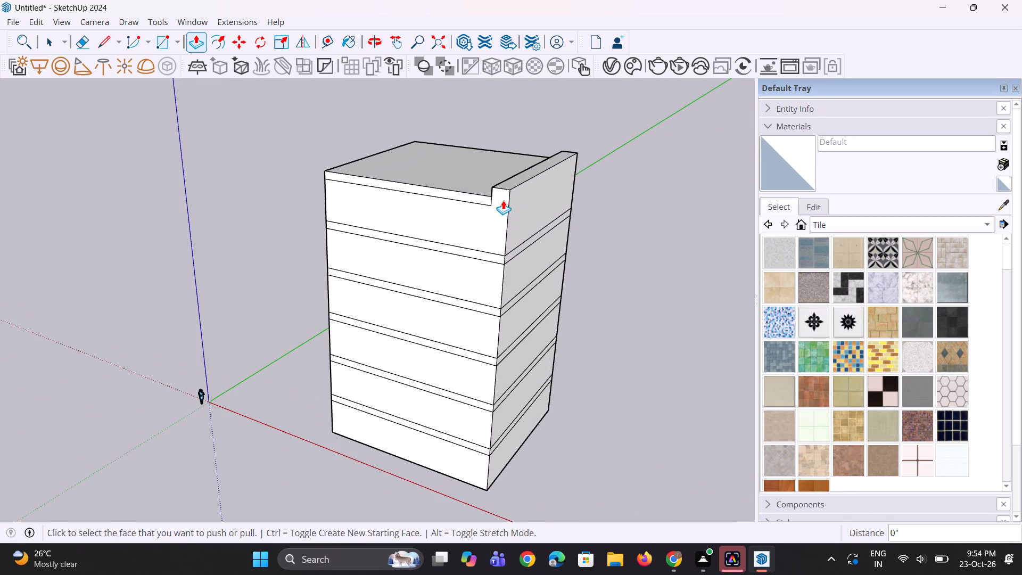
{"action": "key", "text": "ctrl+z"}
{"action": "scroll", "coordinate": [503, 200], "scroll_direction": "up", "scroll_amount": 3, "text": "ctrl"}
{"action": "left_click", "coordinate": [504, 198]}
{"action": "left_click", "coordinate": [504, 198]}
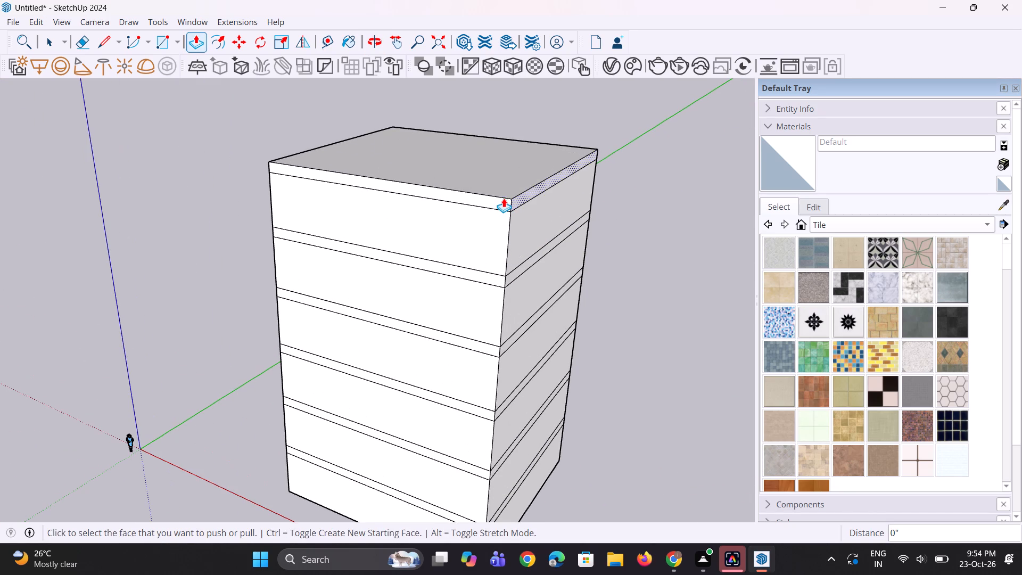
Copy the five upper storeys' vertical edges about 54' 5" from the front corner nearer the origin to the opposite one, dividing the span into 4.
{"action": "middle_click_drag", "start_coordinate": [511, 221], "coordinate": [586, 160]}
{"action": "key", "text": "space"}
{"action": "key", "text": "space"}
{"action": "scroll", "coordinate": [458, 215], "scroll_direction": "down", "scroll_amount": 10}
{"action": "middle_click_drag", "start_coordinate": [422, 308], "coordinate": [508, 264]}
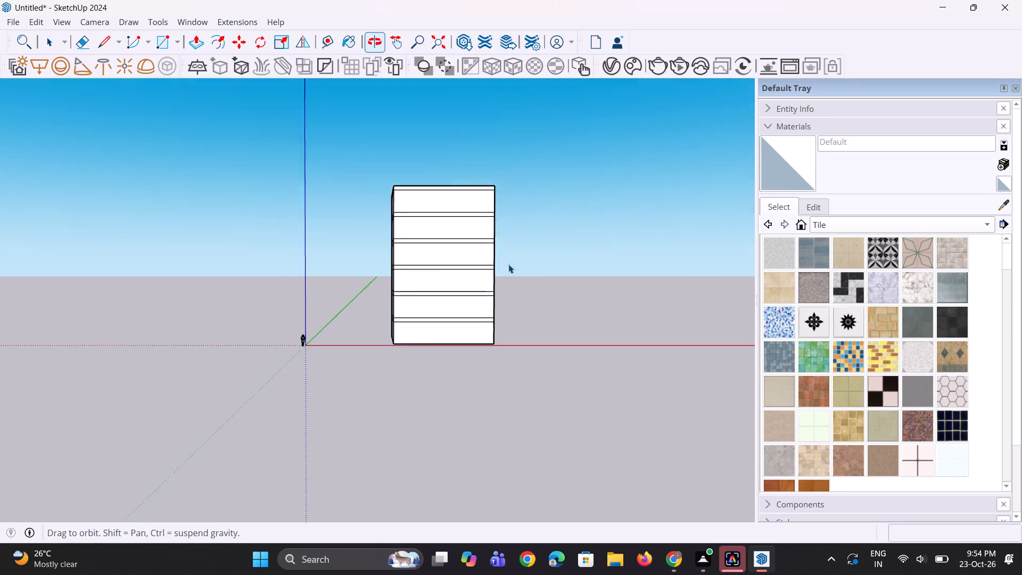
{"action": "scroll", "coordinate": [450, 308], "scroll_direction": "up", "scroll_amount": 8}
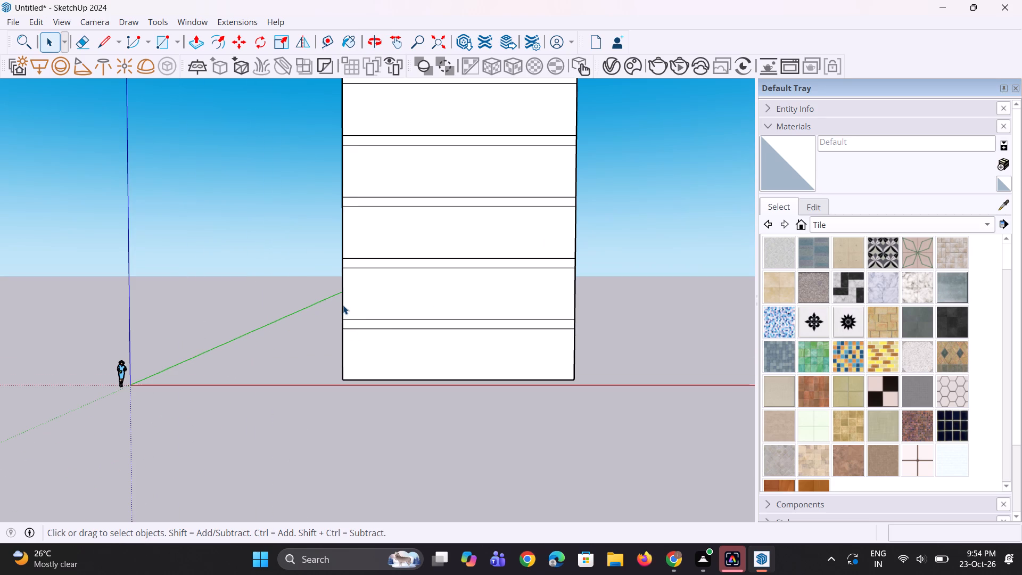
{"action": "left_click", "coordinate": [343, 305]}
{"action": "scroll", "coordinate": [366, 376], "scroll_direction": "down", "scroll_amount": 7}
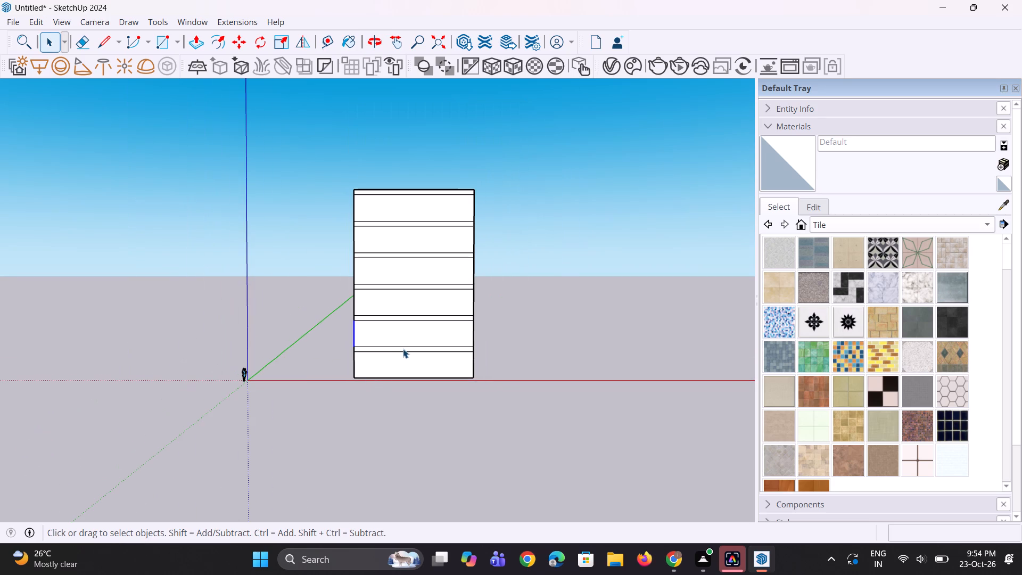
{"action": "scroll", "coordinate": [363, 224], "scroll_direction": "up", "scroll_amount": 8}
{"action": "left_click", "coordinate": [338, 320], "text": "ctrl"}
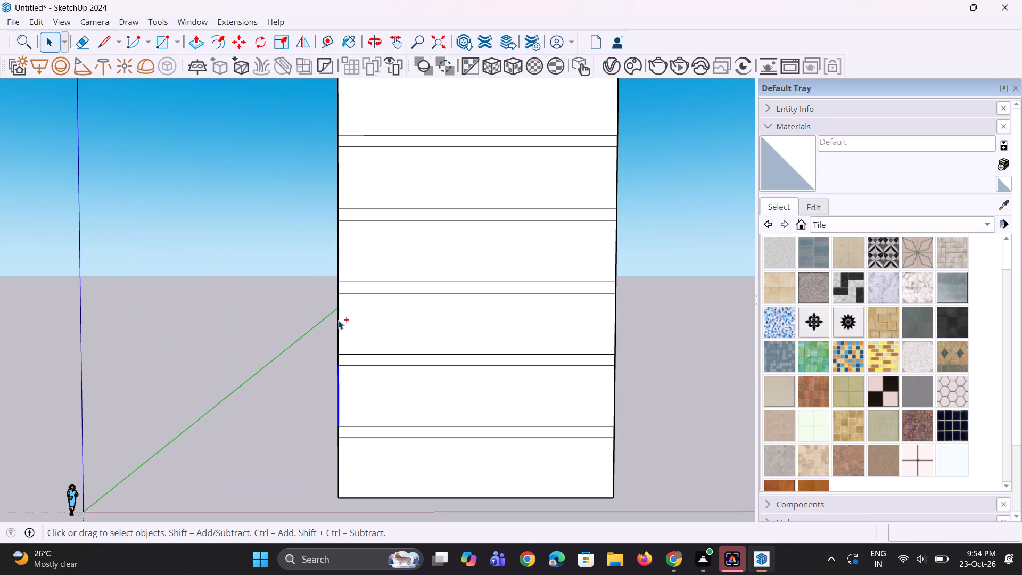
{"action": "left_click", "coordinate": [339, 262], "text": "ctrl"}
{"action": "scroll", "coordinate": [343, 292], "scroll_direction": "down", "scroll_amount": 4}
{"action": "scroll", "coordinate": [336, 223], "scroll_direction": "up", "scroll_amount": 6}
{"action": "left_click", "coordinate": [342, 226], "text": "ctrl"}
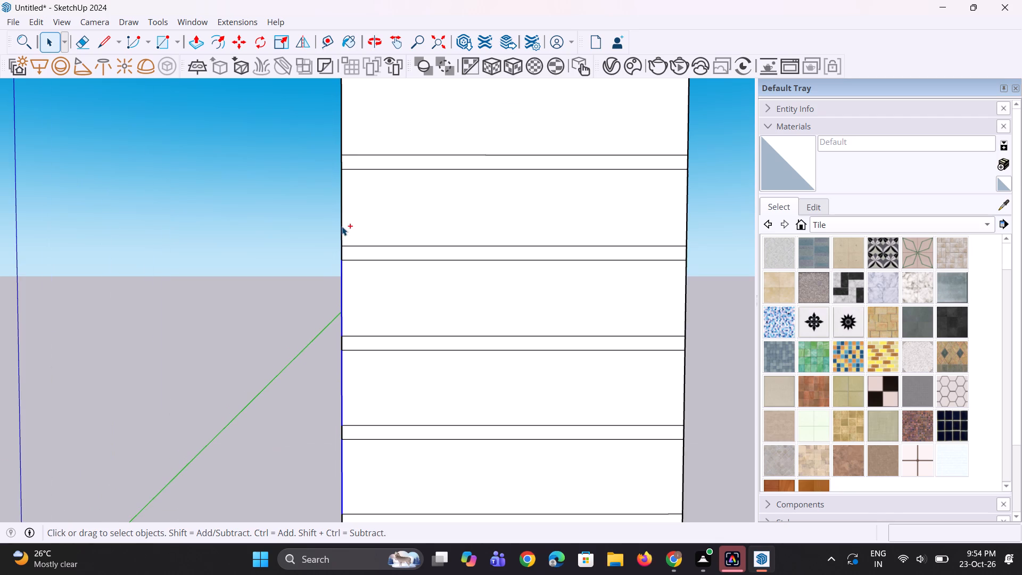
{"action": "left_click", "coordinate": [341, 143], "text": "ctrl"}
{"action": "scroll", "coordinate": [341, 143], "scroll_direction": "down", "scroll_amount": 6}
{"action": "key", "text": "m"}
{"action": "scroll", "coordinate": [358, 236], "scroll_direction": "up", "scroll_amount": 2, "text": "ctrl"}
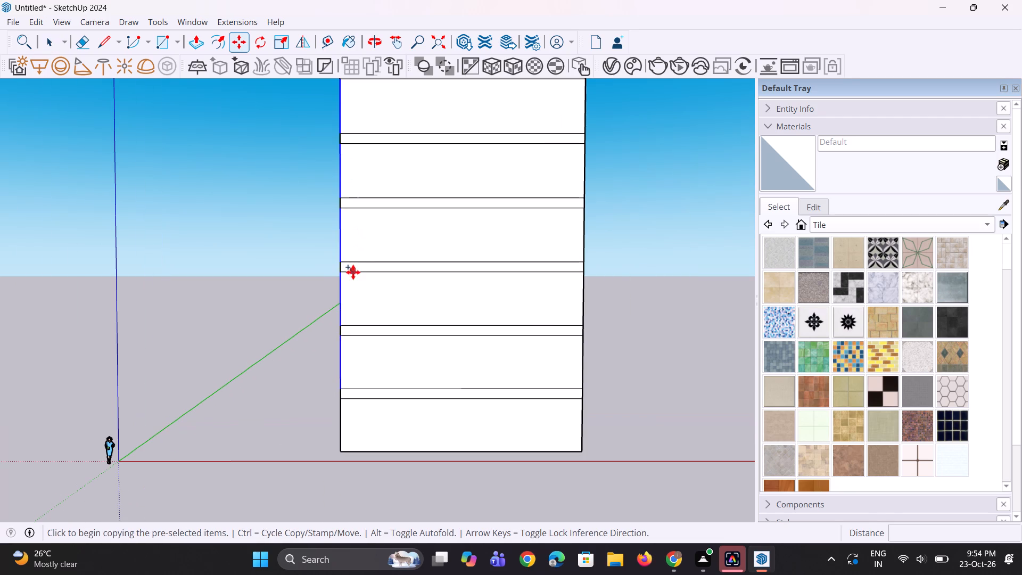
{"action": "left_click", "coordinate": [342, 385]}
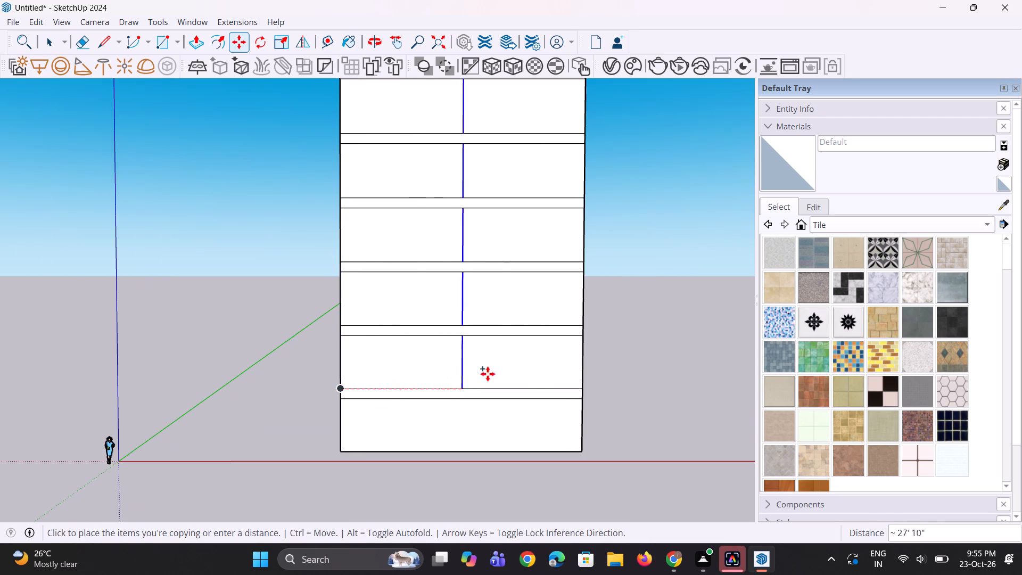
{"action": "left_click", "coordinate": [579, 385]}
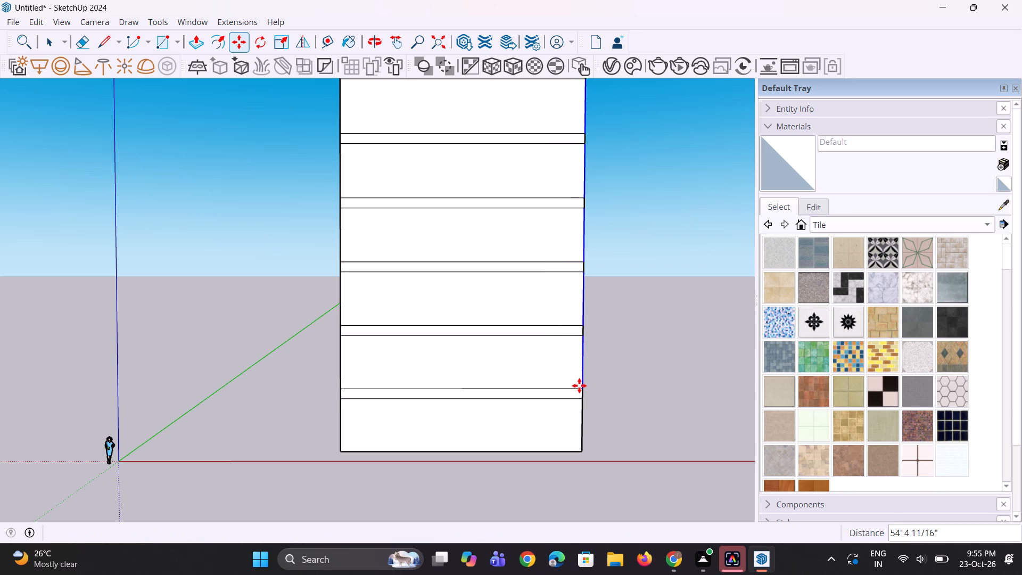
{"action": "type", "text": "/4"}
{"action": "key", "text": "Return"}
{"action": "scroll", "coordinate": [480, 378], "scroll_direction": "down", "scroll_amount": 5}
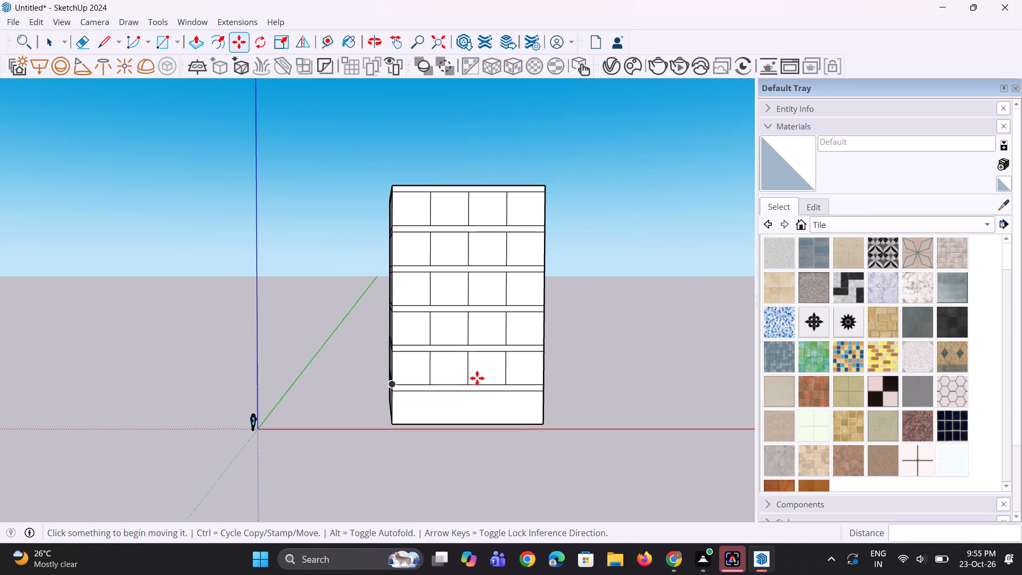
Move the five segments of the front divider farthest from the origin 3' along the red axis, toward the far corner.
{"action": "key", "text": "space"}
{"action": "key", "text": "space"}
{"action": "left_click", "coordinate": [581, 361]}
{"action": "scroll", "coordinate": [532, 363], "scroll_direction": "up", "scroll_amount": 4}
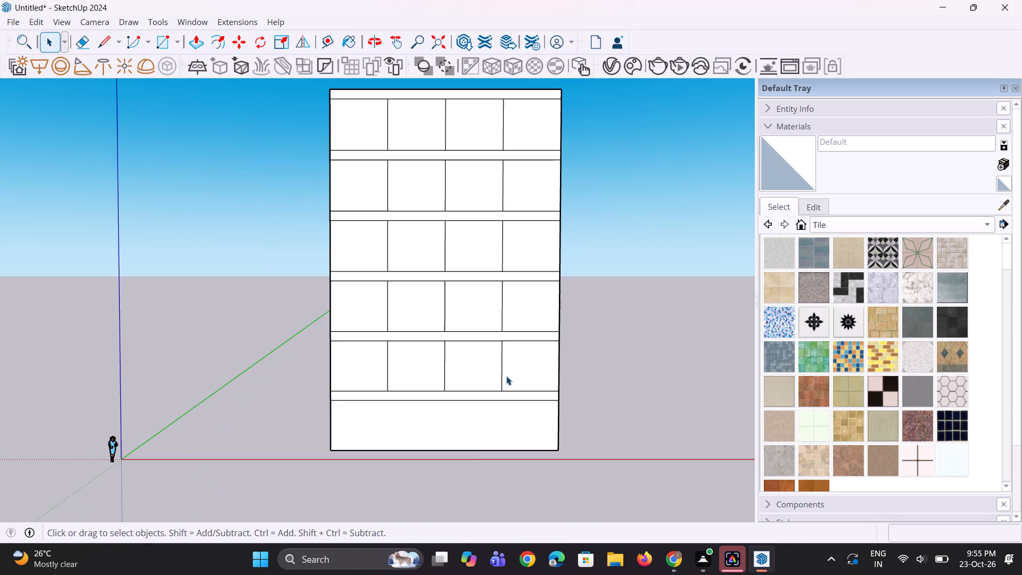
{"action": "left_click", "coordinate": [501, 373]}
{"action": "scroll", "coordinate": [500, 316], "scroll_direction": "up", "scroll_amount": 2}
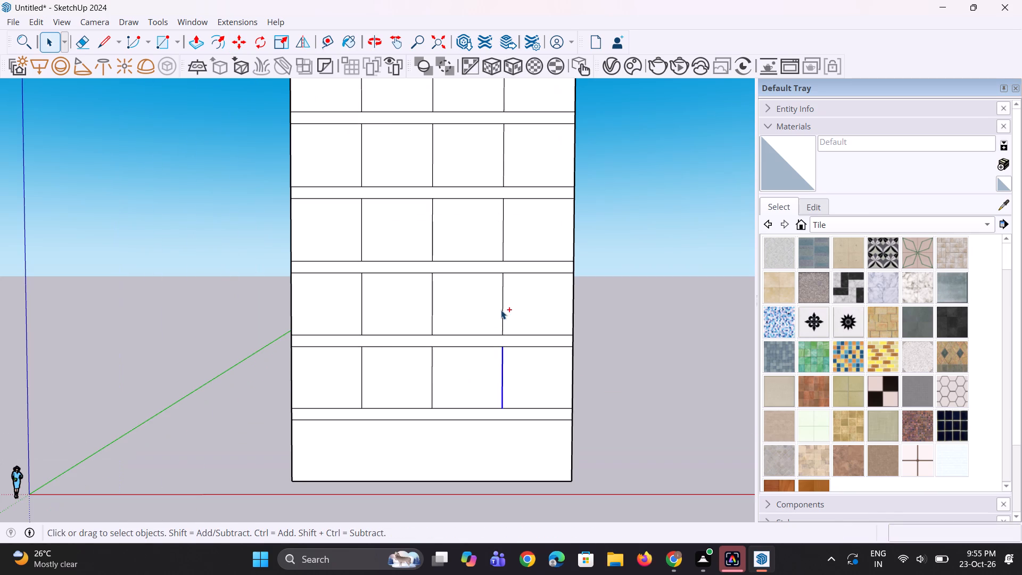
{"action": "left_click", "coordinate": [502, 308], "text": "ctrl"}
{"action": "left_click", "coordinate": [502, 250], "text": "ctrl"}
{"action": "scroll", "coordinate": [499, 328], "scroll_direction": "down", "scroll_amount": 4}
{"action": "scroll", "coordinate": [515, 190], "scroll_direction": "up", "scroll_amount": 4}
{"action": "left_click", "coordinate": [503, 228], "text": "ctrl"}
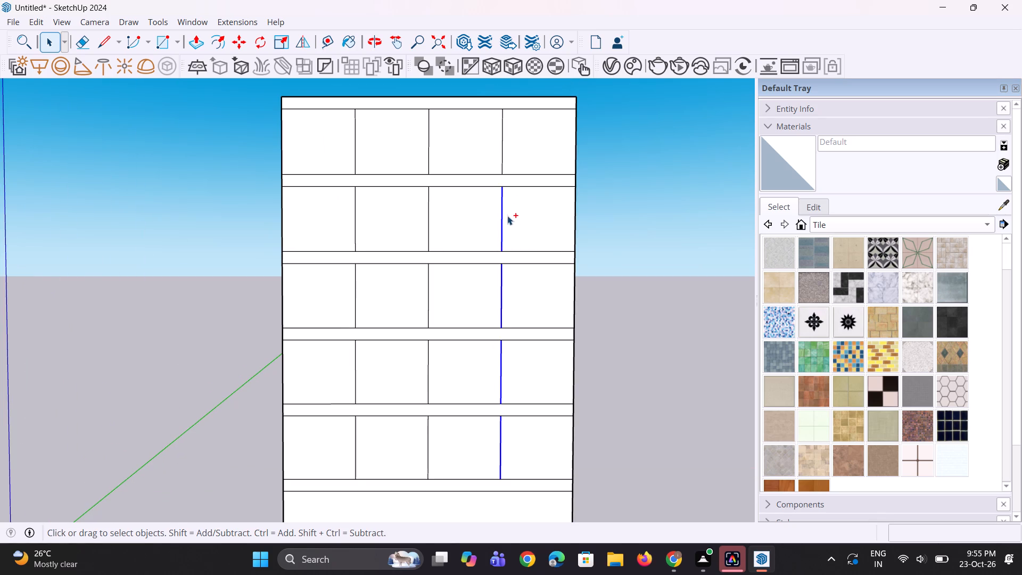
{"action": "left_click", "coordinate": [502, 149], "text": "ctrl"}
{"action": "key", "text": "m"}
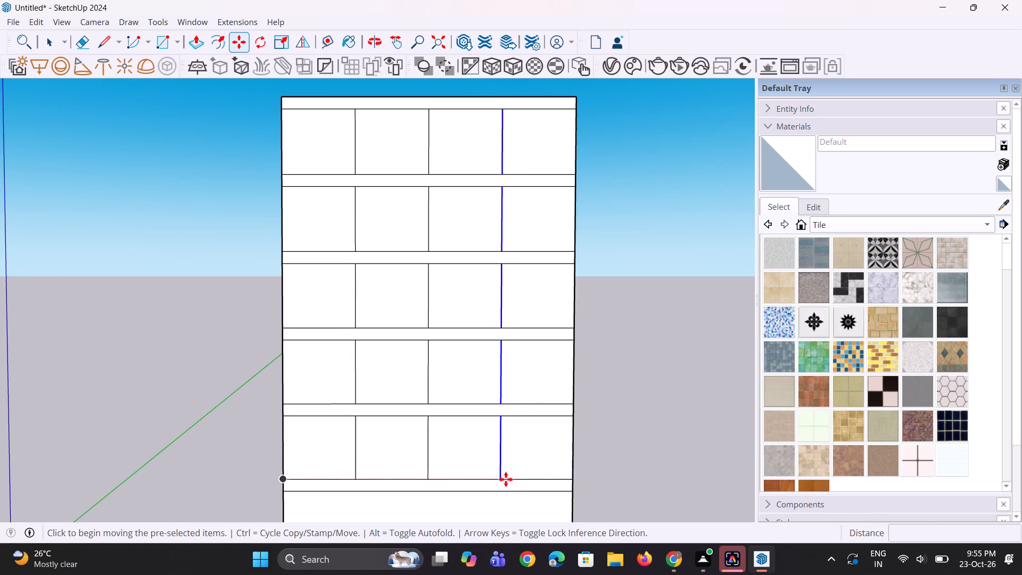
{"action": "left_click", "coordinate": [504, 482]}
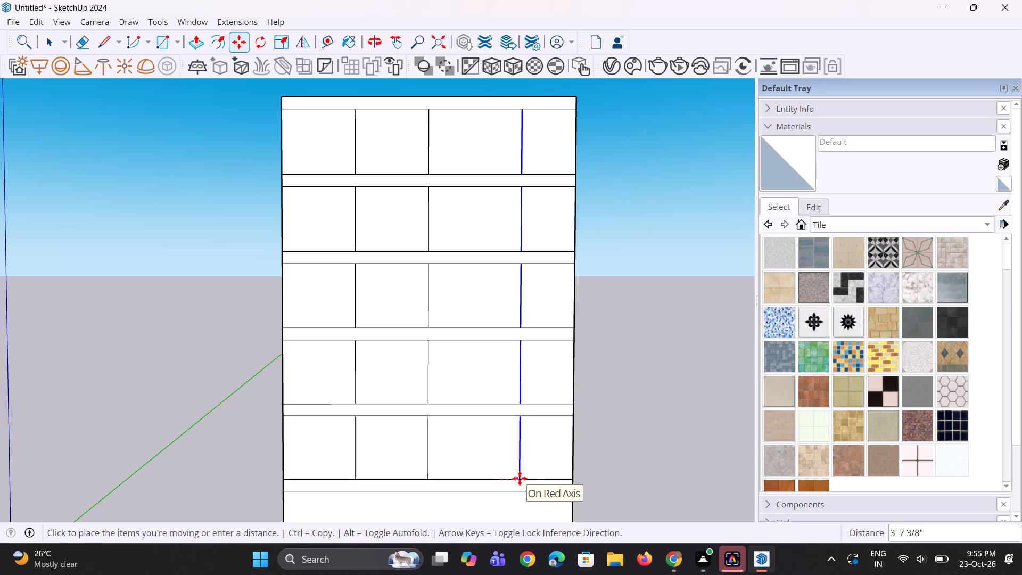
{"action": "type", "text": "3'"}
{"action": "key", "text": "Return"}
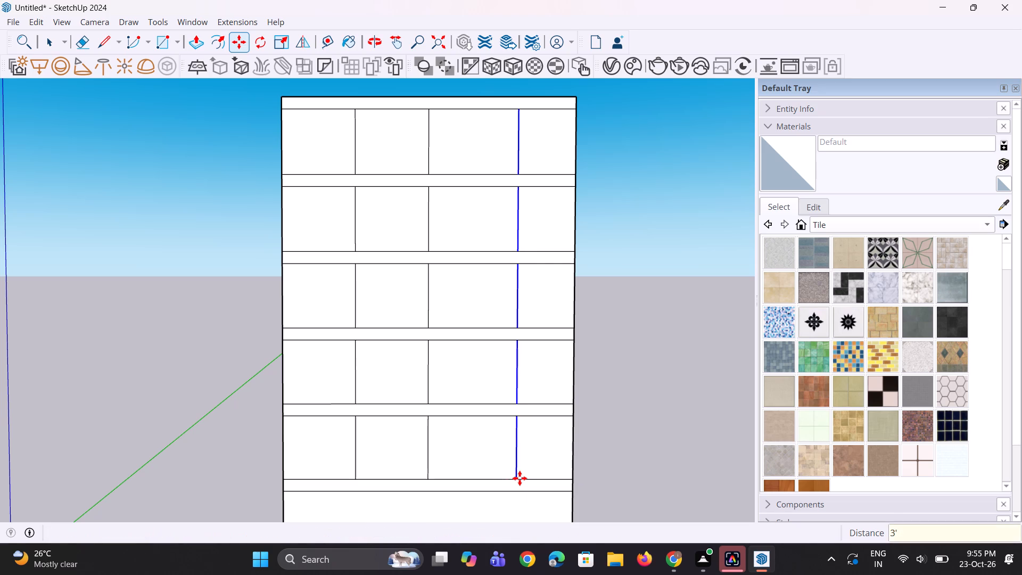
{"action": "key", "text": "space"}
{"action": "key", "text": "space"}
Move the five segments of the front divider nearest the origin 3' along the red axis, toward the middle divider.
{"action": "scroll", "coordinate": [452, 334], "scroll_direction": "down", "scroll_amount": 3}
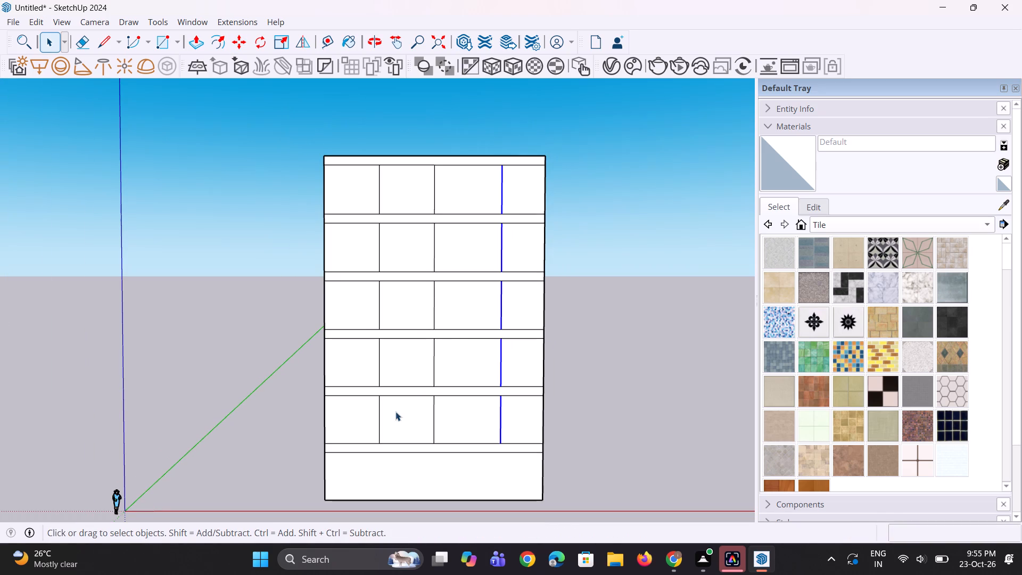
{"action": "scroll", "coordinate": [382, 430], "scroll_direction": "up", "scroll_amount": 2}
{"action": "left_click", "coordinate": [379, 430]}
{"action": "scroll", "coordinate": [390, 369], "scroll_direction": "up", "scroll_amount": 2}
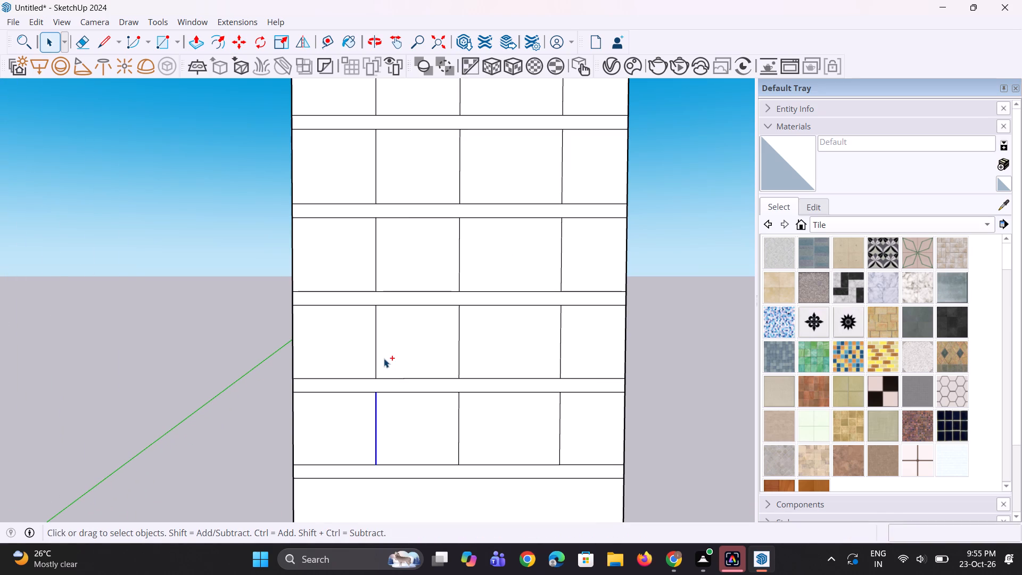
{"action": "left_click", "coordinate": [376, 355], "text": "ctrl"}
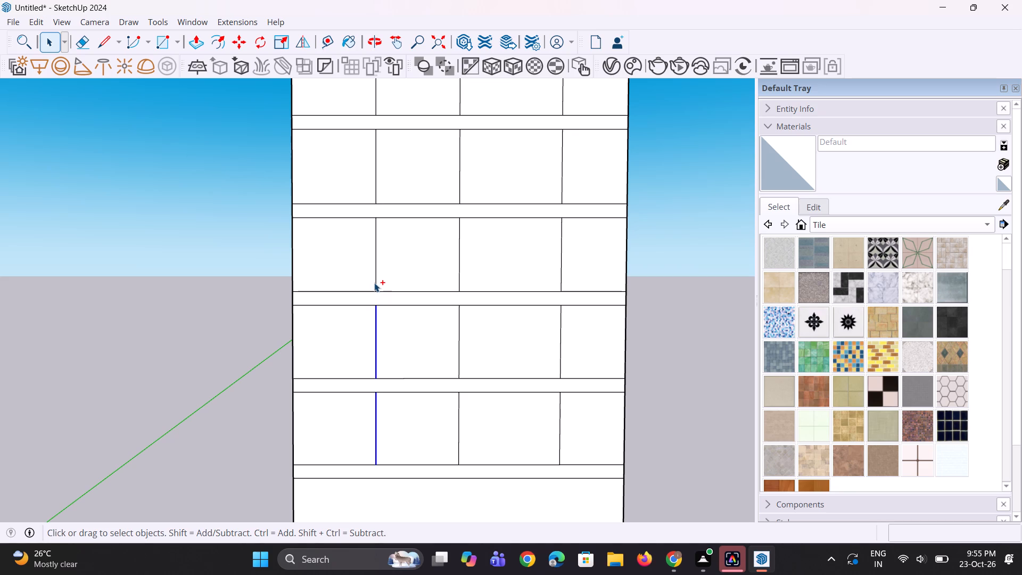
{"action": "left_click", "coordinate": [374, 283], "text": "ctrl"}
{"action": "left_click", "coordinate": [378, 243]}
{"action": "scroll", "coordinate": [383, 328], "scroll_direction": "up", "scroll_amount": 2, "text": "ctrl"}
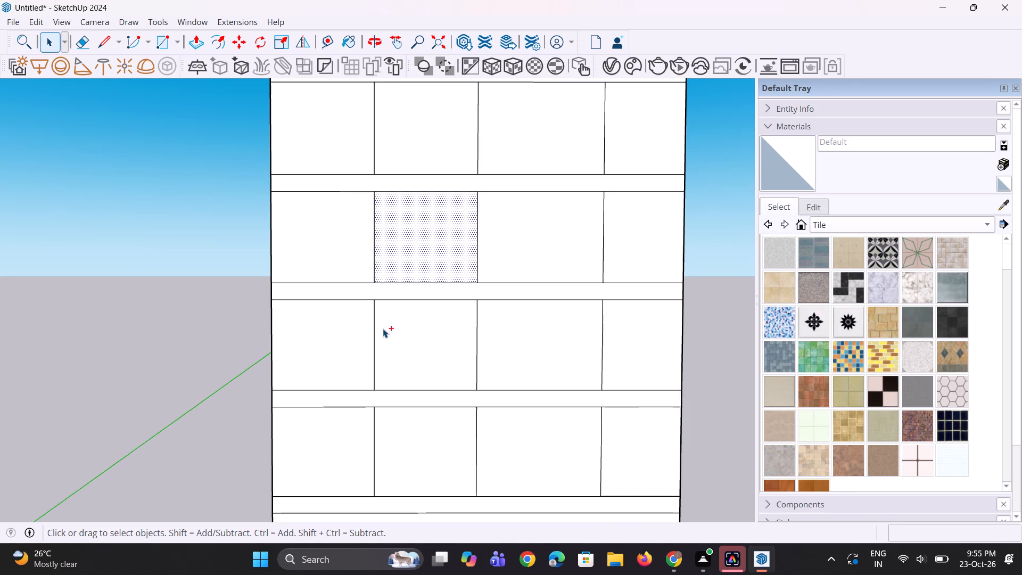
{"action": "left_click", "coordinate": [373, 341]}
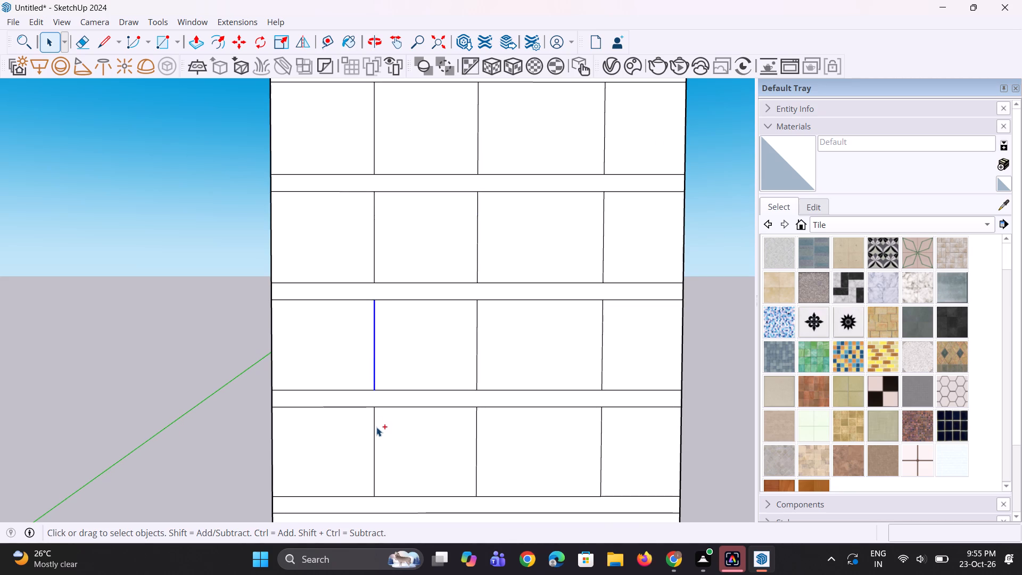
{"action": "left_click", "coordinate": [374, 439], "text": "ctrl"}
{"action": "scroll", "coordinate": [377, 439], "scroll_direction": "down", "scroll_amount": 6}
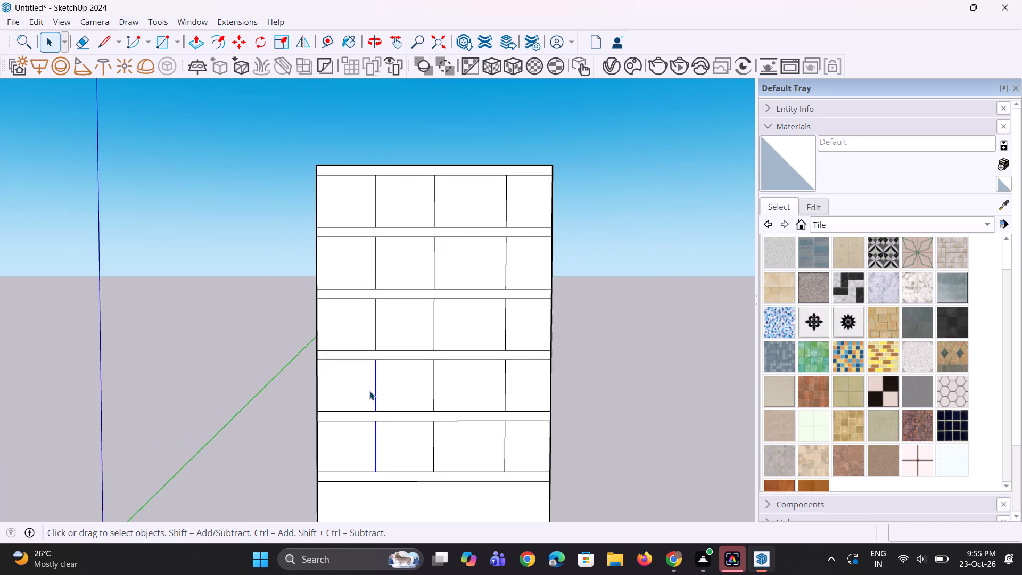
{"action": "scroll", "coordinate": [353, 317], "scroll_direction": "up", "scroll_amount": 5}
{"action": "left_click", "coordinate": [393, 321], "text": "ctrl"}
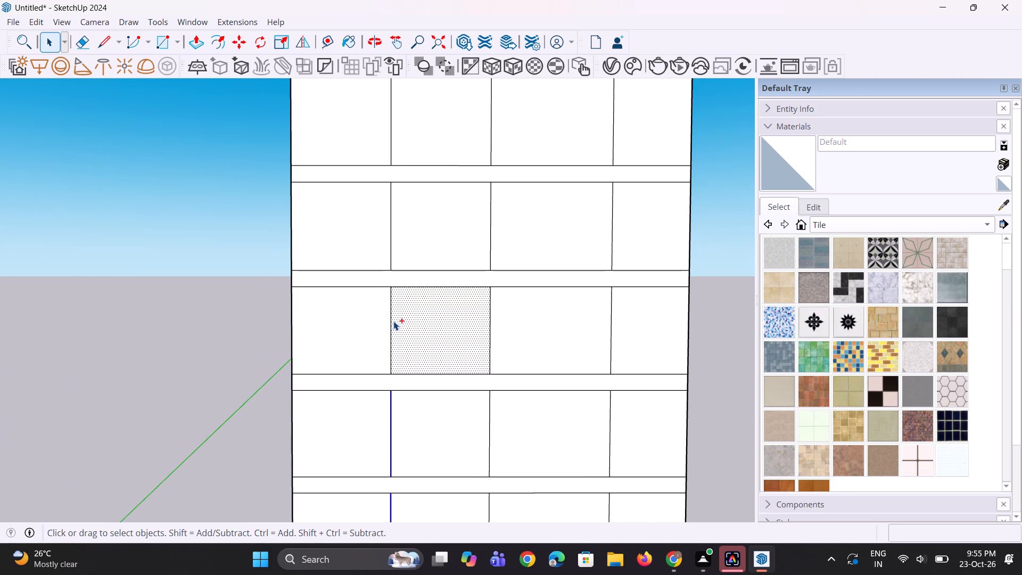
{"action": "left_click", "coordinate": [389, 323]}
{"action": "left_click", "coordinate": [391, 242], "text": "ctrl"}
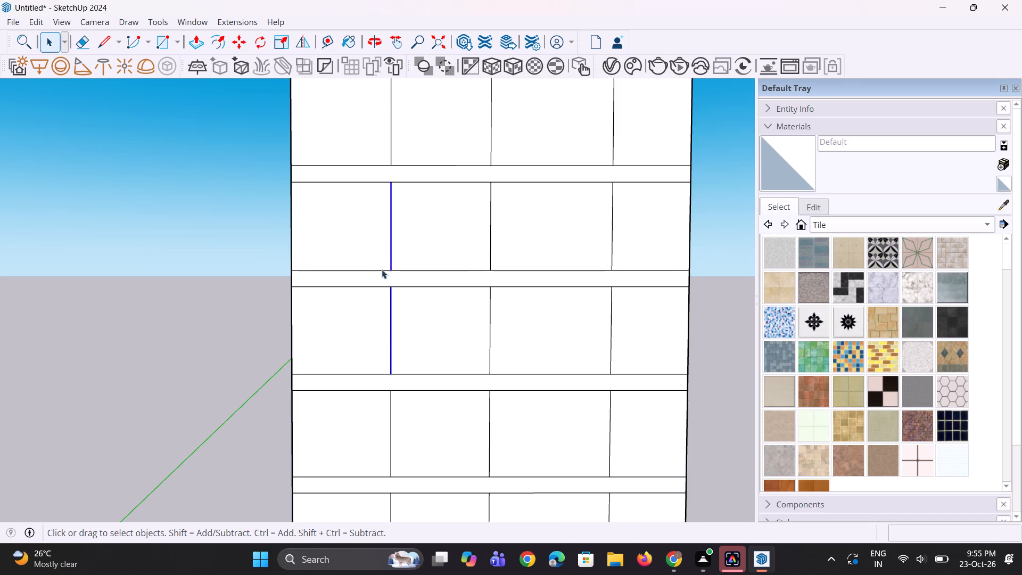
{"action": "scroll", "coordinate": [374, 362], "scroll_direction": "down", "scroll_amount": 3}
{"action": "scroll", "coordinate": [384, 221], "scroll_direction": "up", "scroll_amount": 4}
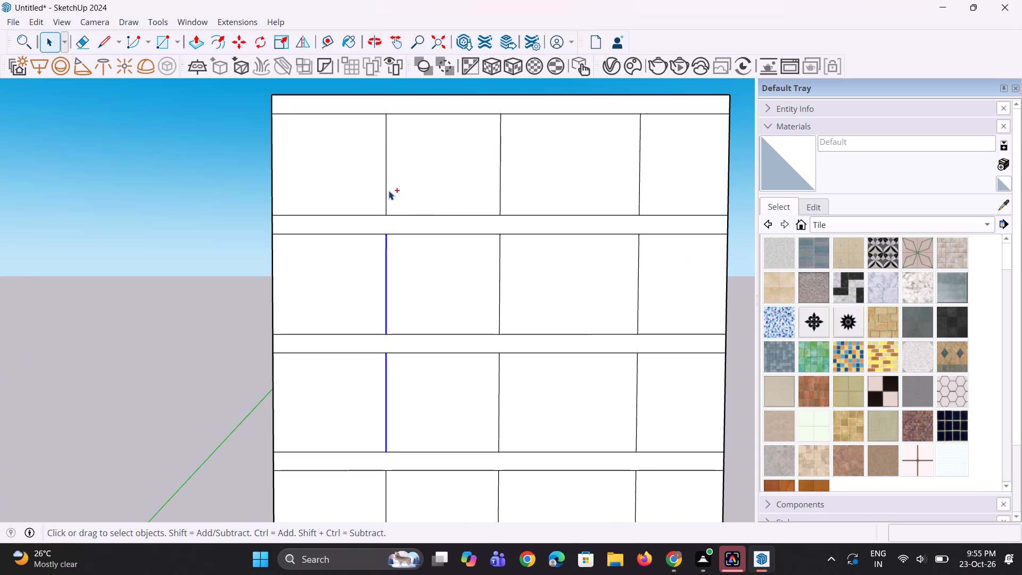
{"action": "left_click", "coordinate": [387, 191], "text": "ctrl"}
{"action": "scroll", "coordinate": [406, 197], "scroll_direction": "down", "scroll_amount": 8}
{"action": "scroll", "coordinate": [403, 346], "scroll_direction": "up", "scroll_amount": 8}
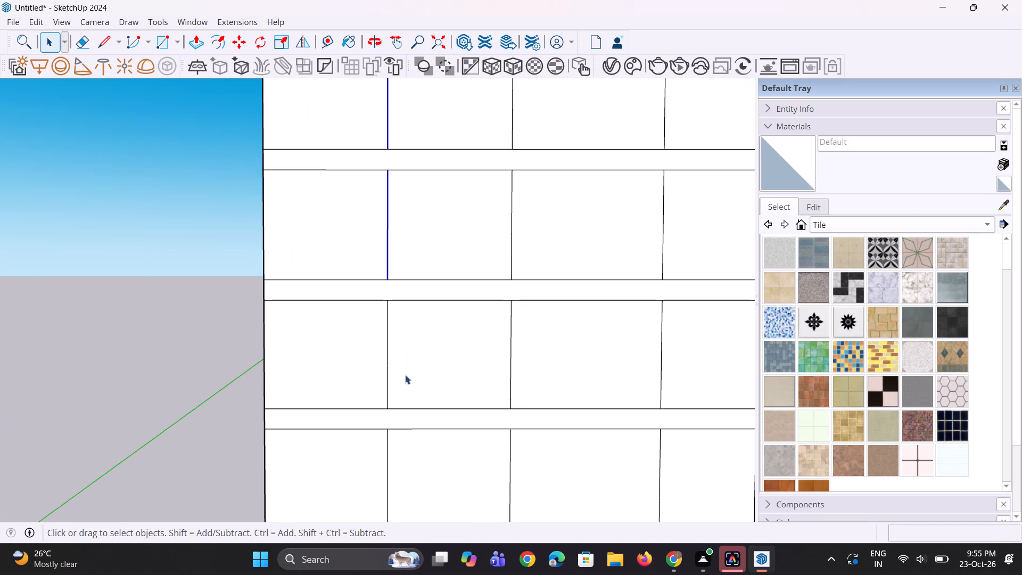
{"action": "scroll", "coordinate": [411, 433], "scroll_direction": "up", "scroll_amount": 2}
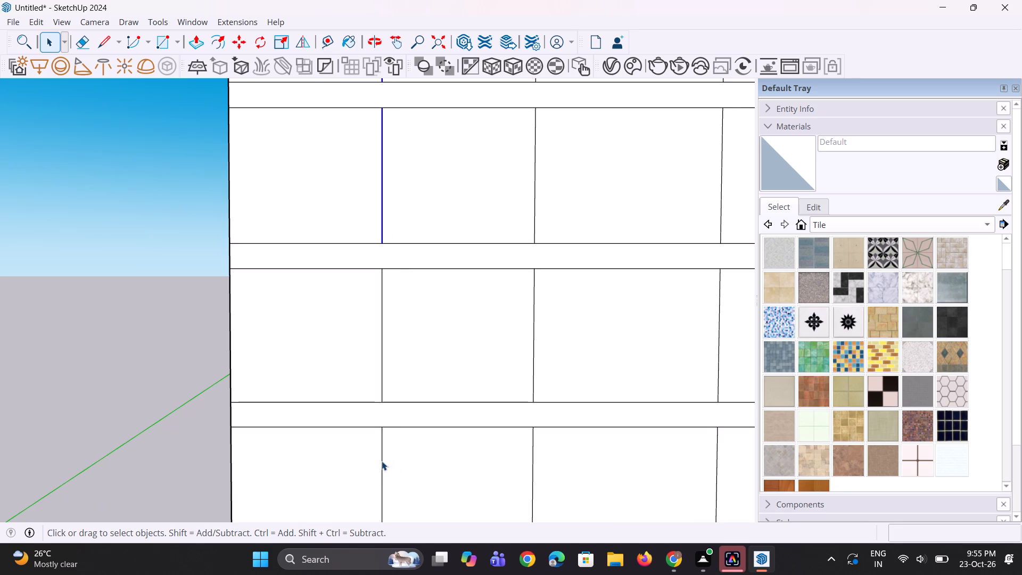
{"action": "left_click", "coordinate": [383, 461], "text": "ctrl"}
{"action": "left_click", "coordinate": [384, 352], "text": "ctrl"}
{"action": "scroll", "coordinate": [384, 352], "scroll_direction": "down", "scroll_amount": 8}
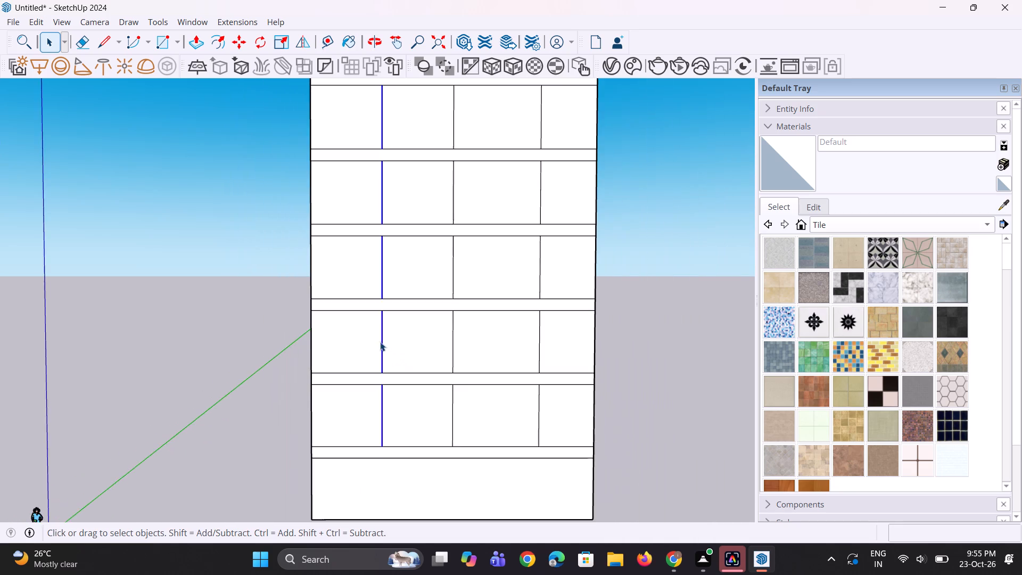
{"action": "scroll", "coordinate": [408, 473], "scroll_direction": "up", "scroll_amount": 5}
{"action": "key", "text": "m"}
{"action": "scroll", "coordinate": [400, 466], "scroll_direction": "up", "scroll_amount": 2}
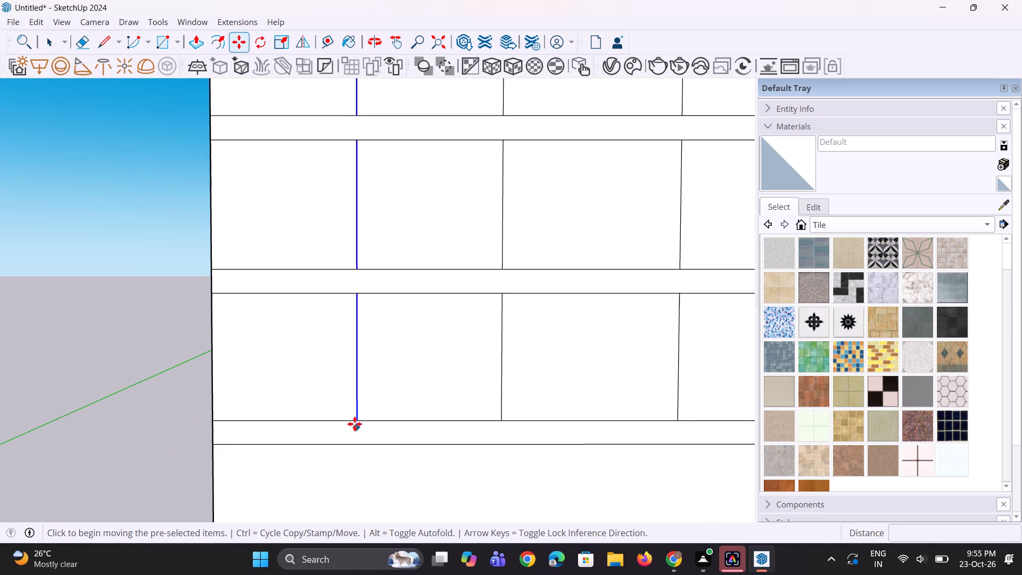
{"action": "left_click", "coordinate": [355, 423]}
{"action": "type", "text": "3'"}
{"action": "key", "text": "Return"}
{"action": "scroll", "coordinate": [372, 423], "scroll_direction": "down", "scroll_amount": 8}
{"action": "key", "text": "space"}
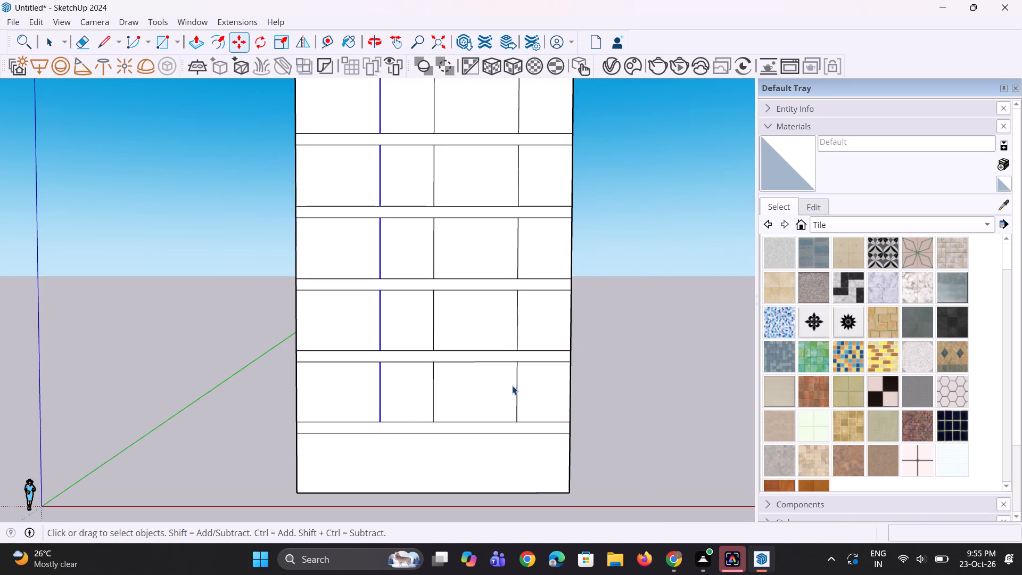
{"action": "key", "text": "space"}
Examine the building's front divisions and both side faces from several angles and distances.
{"action": "middle_click_drag", "start_coordinate": [616, 402], "coordinate": [603, 413]}
{"action": "scroll", "coordinate": [601, 430], "scroll_direction": "down", "scroll_amount": 9}
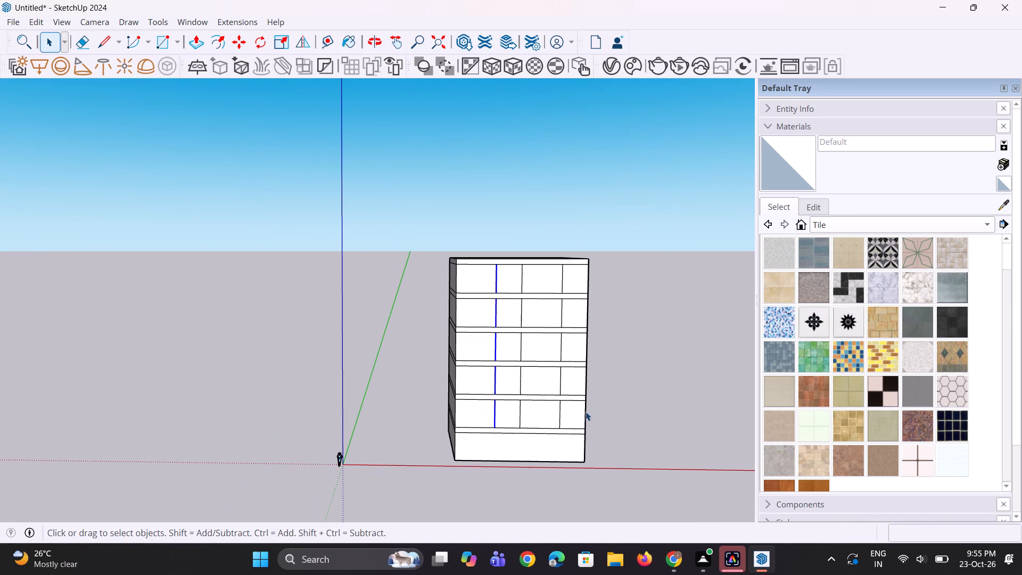
{"action": "middle_click_drag", "start_coordinate": [586, 412], "coordinate": [492, 379]}
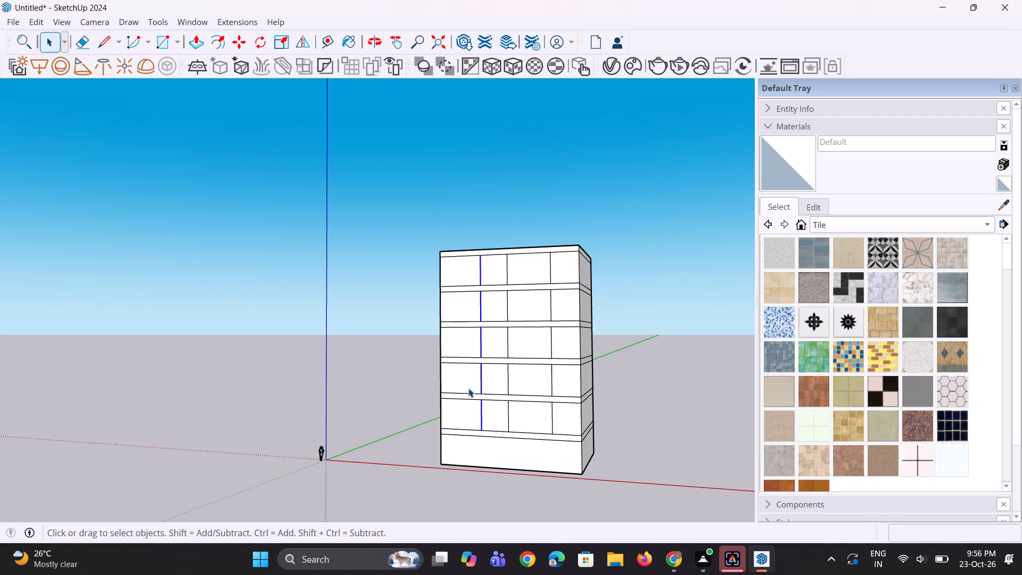
{"action": "scroll", "coordinate": [421, 430], "scroll_direction": "down", "scroll_amount": 6}
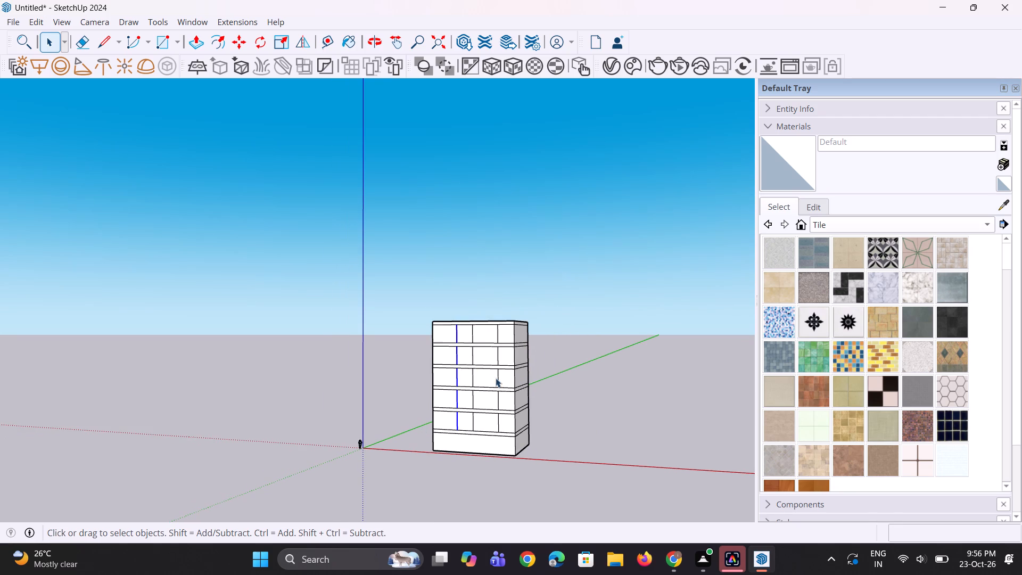
{"action": "scroll", "coordinate": [440, 442], "scroll_direction": "up", "scroll_amount": 5}
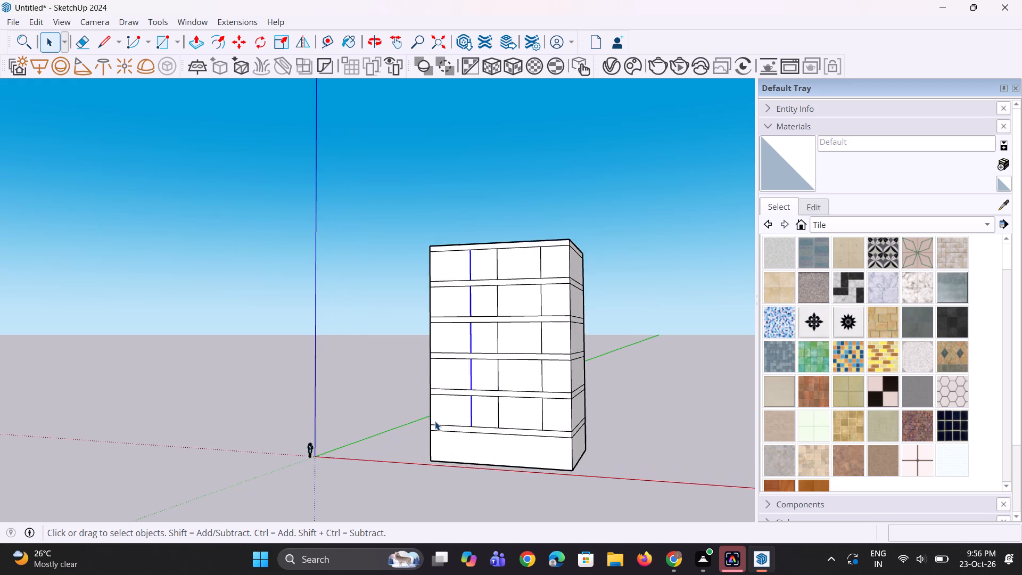
{"action": "scroll", "coordinate": [435, 421], "scroll_direction": "up", "scroll_amount": 5}
{"action": "middle_click_drag", "start_coordinate": [443, 416], "coordinate": [466, 420]}
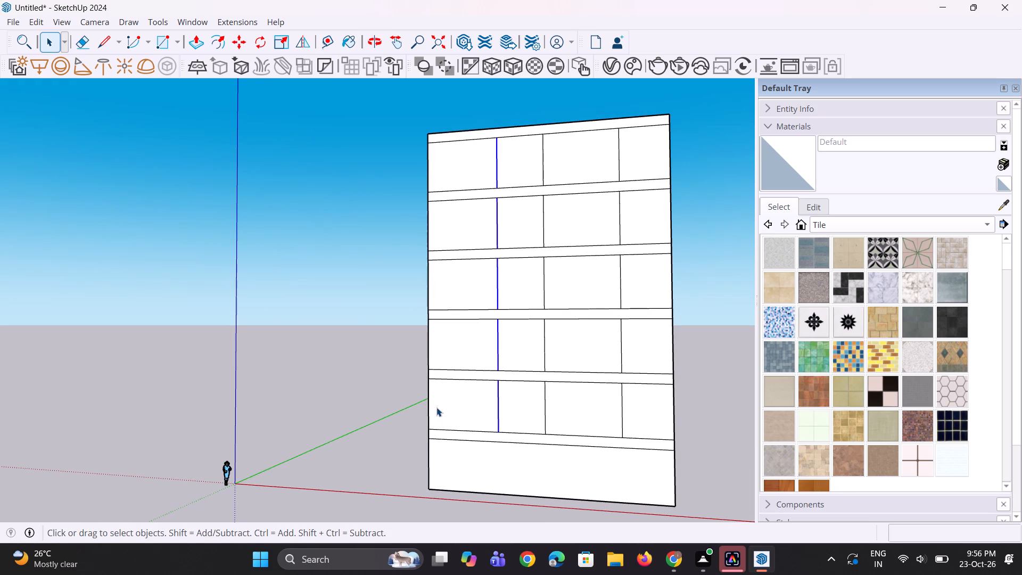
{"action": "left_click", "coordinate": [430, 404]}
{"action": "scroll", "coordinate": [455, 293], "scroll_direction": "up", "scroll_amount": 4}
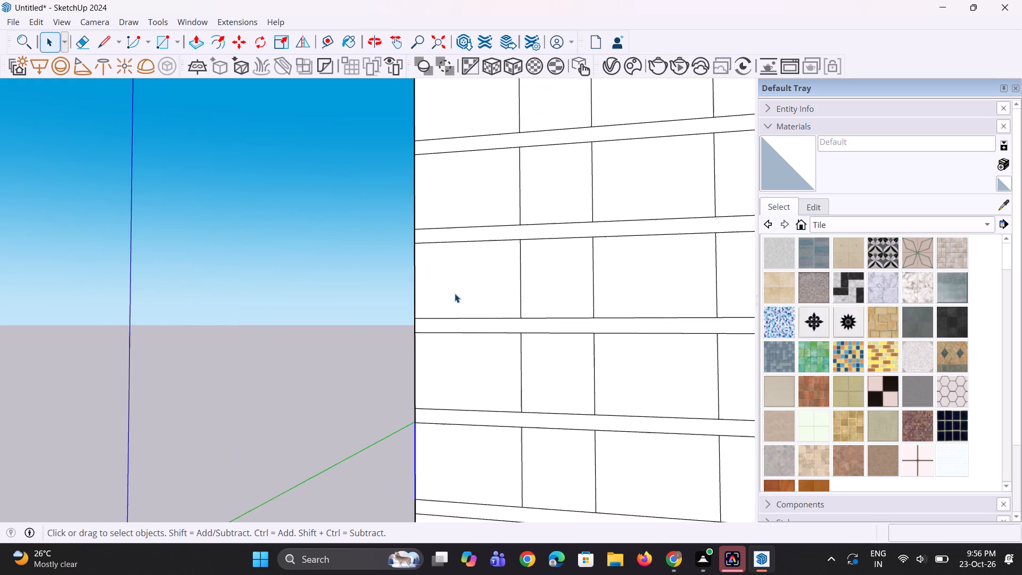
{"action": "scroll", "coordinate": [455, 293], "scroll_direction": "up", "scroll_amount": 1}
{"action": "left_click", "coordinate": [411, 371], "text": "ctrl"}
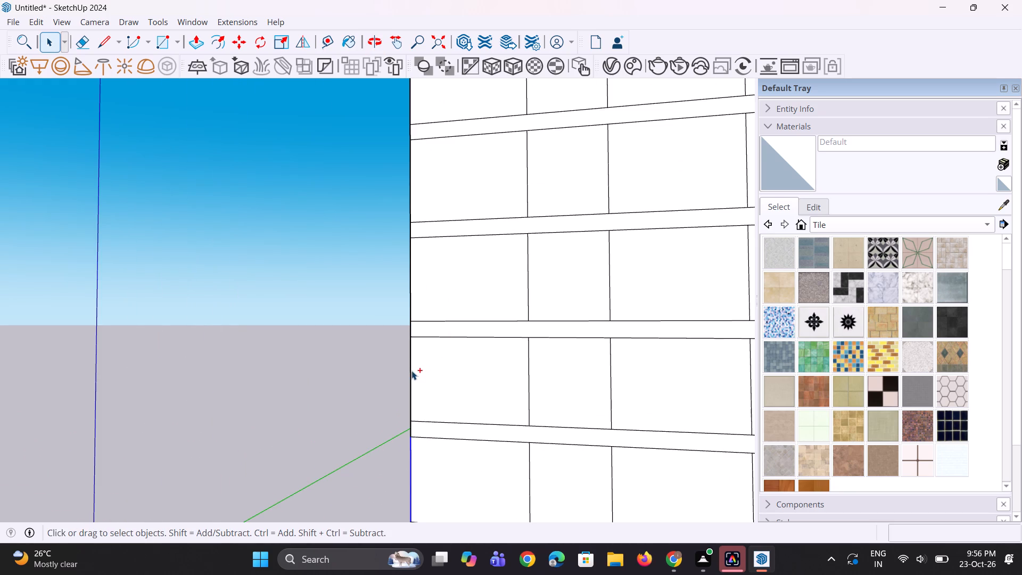
Move the five segments of the front divider nearest the origin 1' along the red axis, toward the middle divider.
{"action": "scroll", "coordinate": [418, 371], "scroll_direction": "down", "scroll_amount": 5}
{"action": "middle_click_drag", "start_coordinate": [425, 374], "coordinate": [514, 362]}
{"action": "scroll", "coordinate": [465, 287], "scroll_direction": "up", "scroll_amount": 2}
{"action": "key", "text": "space"}
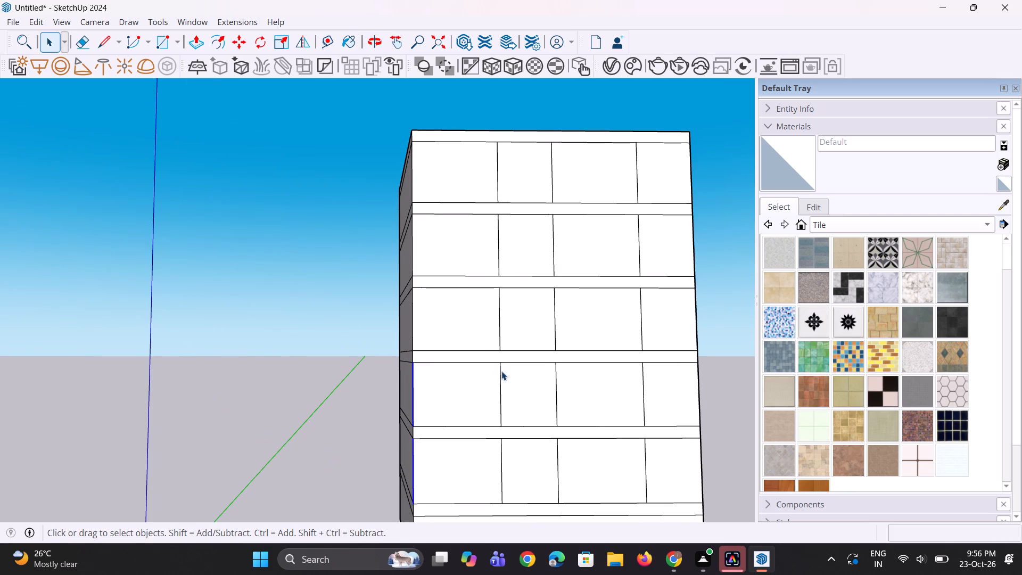
{"action": "left_click", "coordinate": [502, 374]}
{"action": "left_click", "coordinate": [499, 336], "text": "ctrl"}
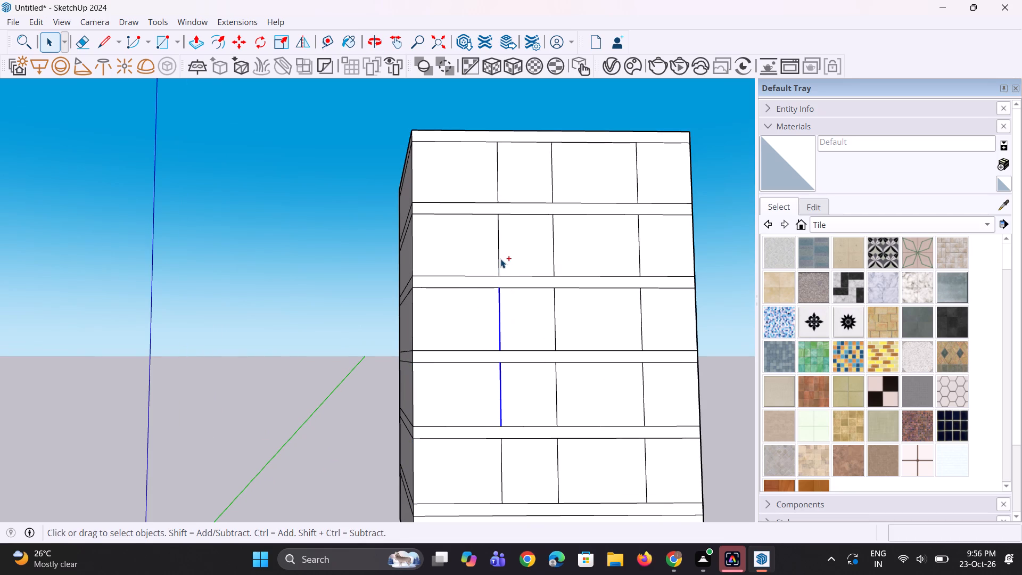
{"action": "left_click", "coordinate": [500, 258], "text": "ctrl"}
{"action": "left_click", "coordinate": [498, 192], "text": "ctrl"}
{"action": "left_click", "coordinate": [501, 486], "text": "ctrl"}
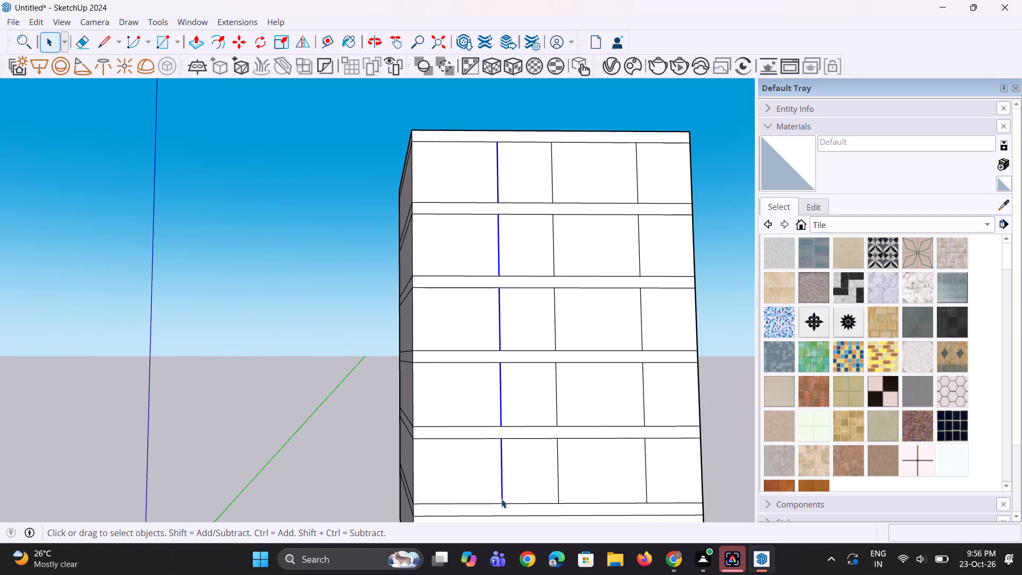
{"action": "key", "text": "m"}
{"action": "scroll", "coordinate": [505, 511], "scroll_direction": "up", "scroll_amount": 2}
{"action": "left_click", "coordinate": [503, 503]}
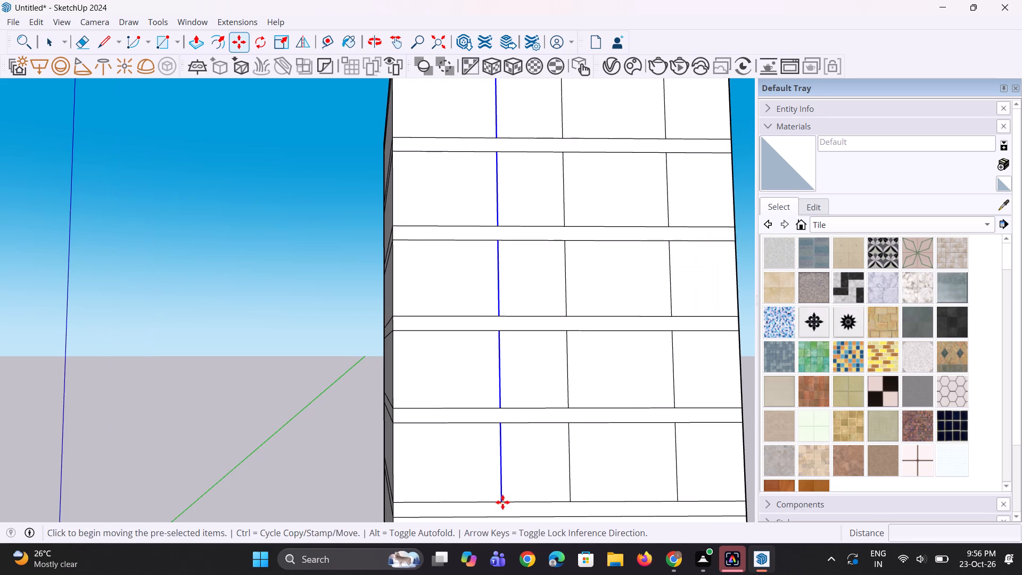
{"action": "type", "text": "1'"}
{"action": "key", "text": "Return"}
{"action": "scroll", "coordinate": [490, 483], "scroll_direction": "down", "scroll_amount": 8}
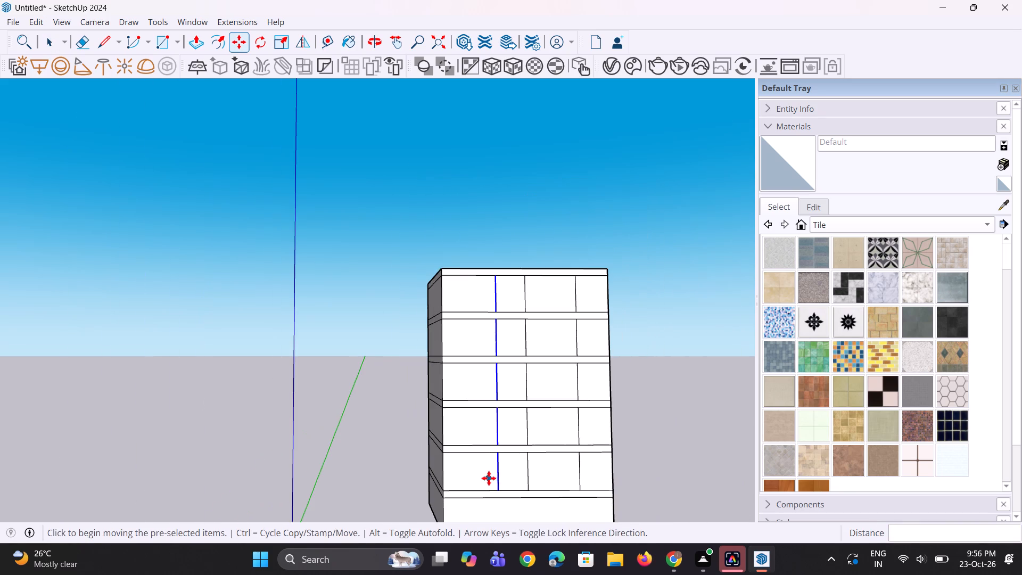
{"action": "key", "text": "space"}
{"action": "key", "text": "space"}
Move the five segments of the front divider farthest from the origin 1' along the red axis, toward the far corner.
{"action": "scroll", "coordinate": [480, 463], "scroll_direction": "down", "scroll_amount": 5}
{"action": "middle_click_drag", "start_coordinate": [540, 454], "coordinate": [526, 439]}
{"action": "scroll", "coordinate": [530, 445], "scroll_direction": "up", "scroll_amount": 1}
{"action": "scroll", "coordinate": [573, 459], "scroll_direction": "up", "scroll_amount": 2}
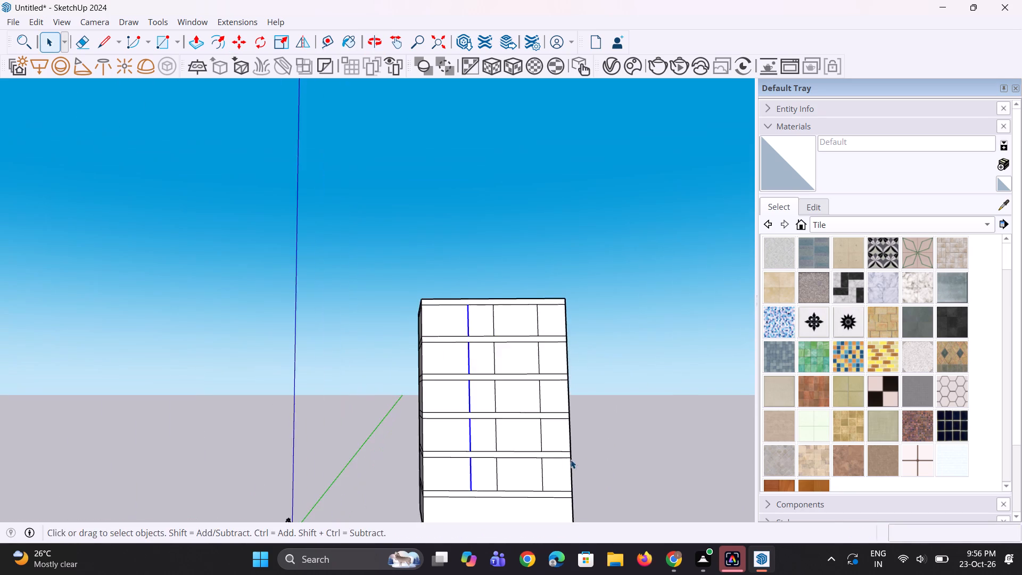
{"action": "scroll", "coordinate": [535, 476], "scroll_direction": "up", "scroll_amount": 3}
{"action": "left_click", "coordinate": [545, 485]}
{"action": "scroll", "coordinate": [545, 436], "scroll_direction": "up", "scroll_amount": 2}
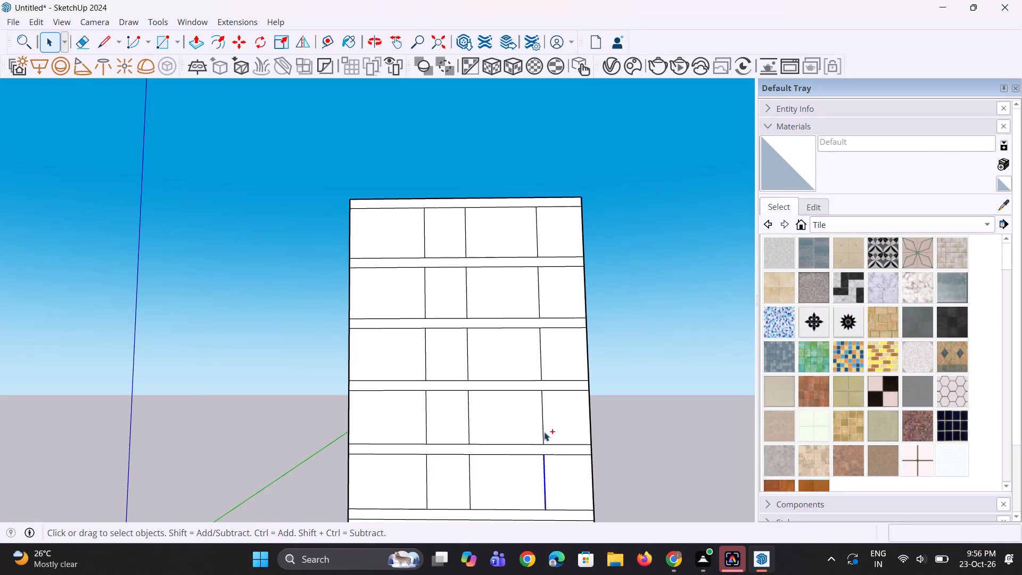
{"action": "left_click", "coordinate": [544, 432], "text": "ctrl"}
{"action": "left_click", "coordinate": [542, 368], "text": "ctrl"}
{"action": "left_click", "coordinate": [539, 305], "text": "ctrl"}
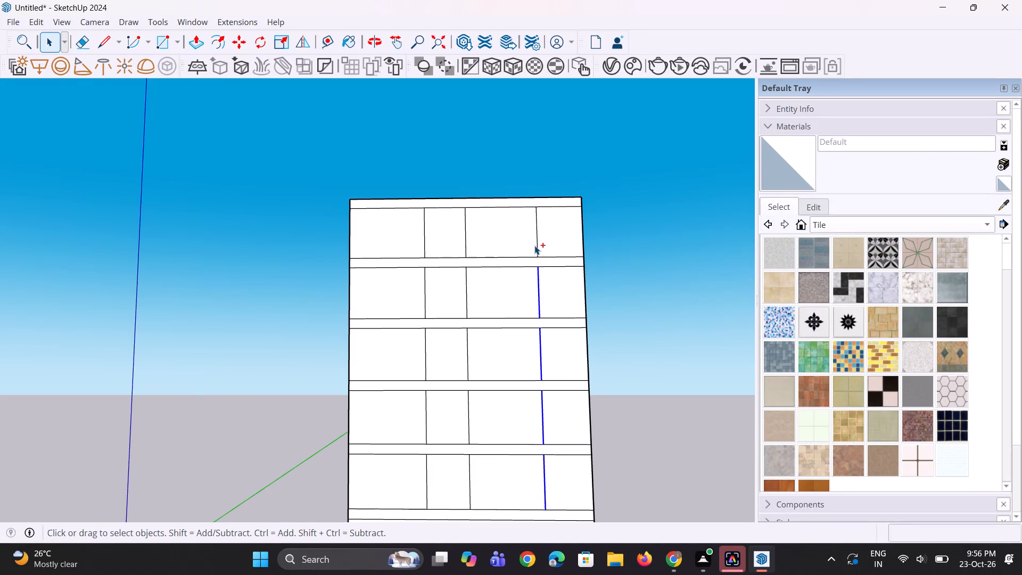
{"action": "left_click", "coordinate": [537, 245], "text": "ctrl"}
{"action": "key", "text": "m"}
{"action": "scroll", "coordinate": [555, 426], "scroll_direction": "up", "scroll_amount": 3}
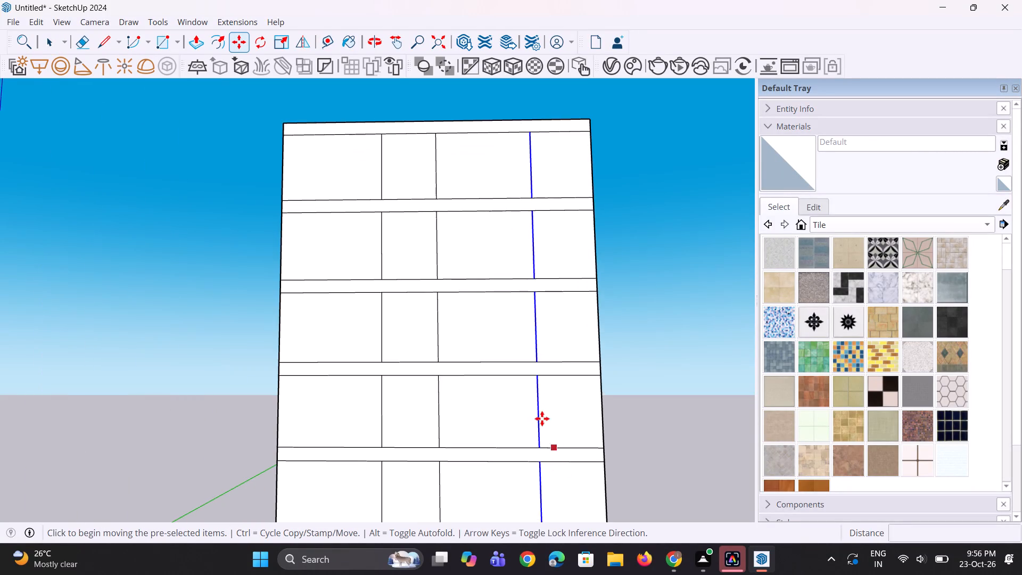
{"action": "scroll", "coordinate": [539, 412], "scroll_direction": "down", "scroll_amount": 3}
{"action": "left_click", "coordinate": [540, 437]}
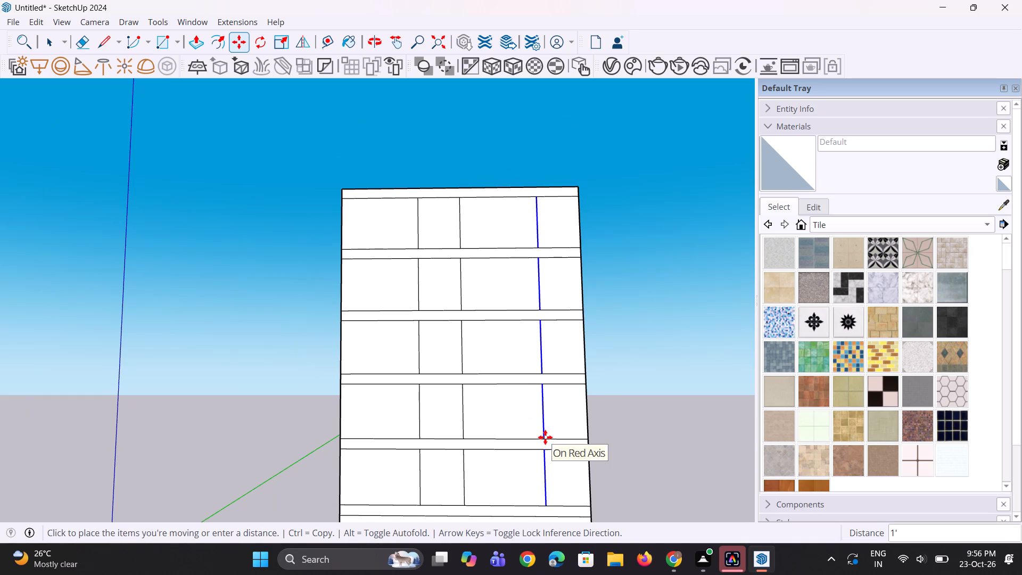
{"action": "left_click", "coordinate": [545, 437]}
{"action": "key", "text": "space"}
{"action": "key", "text": "space"}
{"action": "left_click", "coordinate": [603, 411]}
{"action": "scroll", "coordinate": [442, 441], "scroll_direction": "down", "scroll_amount": 5}
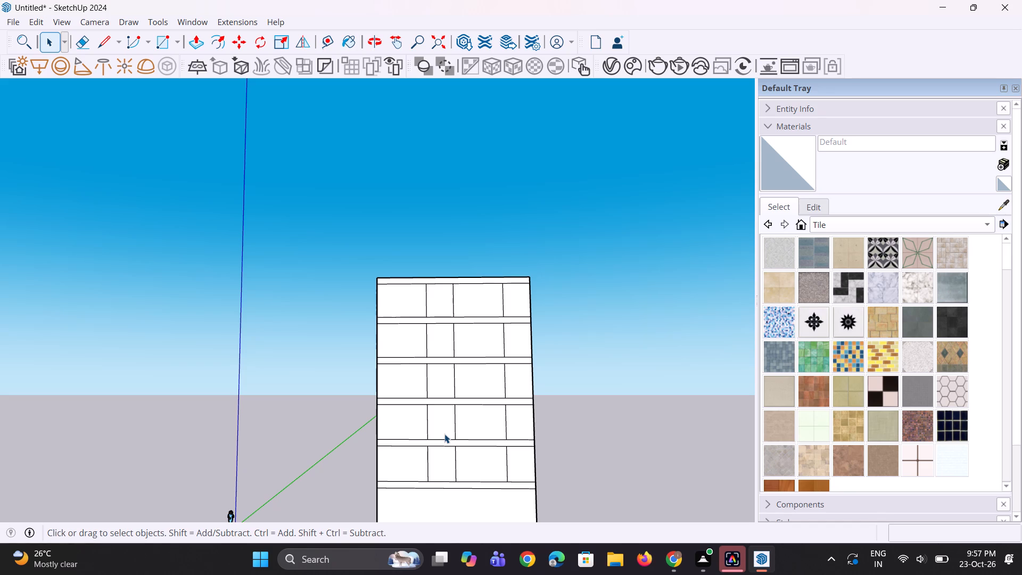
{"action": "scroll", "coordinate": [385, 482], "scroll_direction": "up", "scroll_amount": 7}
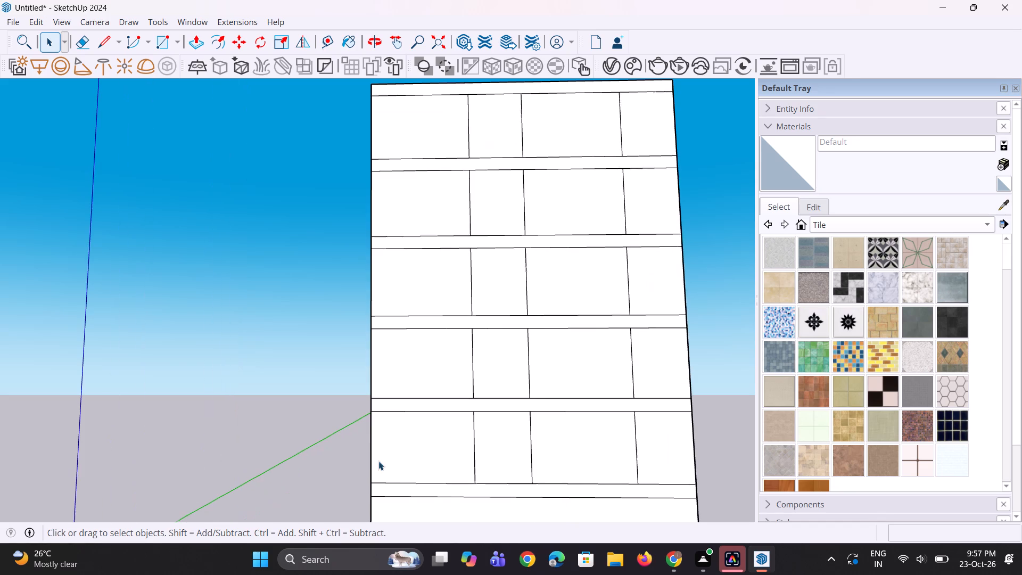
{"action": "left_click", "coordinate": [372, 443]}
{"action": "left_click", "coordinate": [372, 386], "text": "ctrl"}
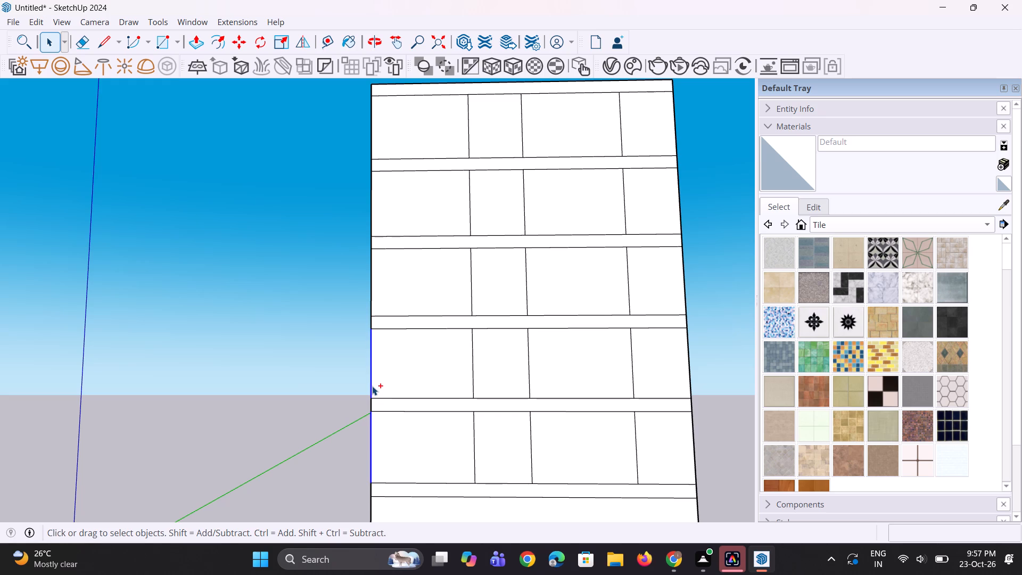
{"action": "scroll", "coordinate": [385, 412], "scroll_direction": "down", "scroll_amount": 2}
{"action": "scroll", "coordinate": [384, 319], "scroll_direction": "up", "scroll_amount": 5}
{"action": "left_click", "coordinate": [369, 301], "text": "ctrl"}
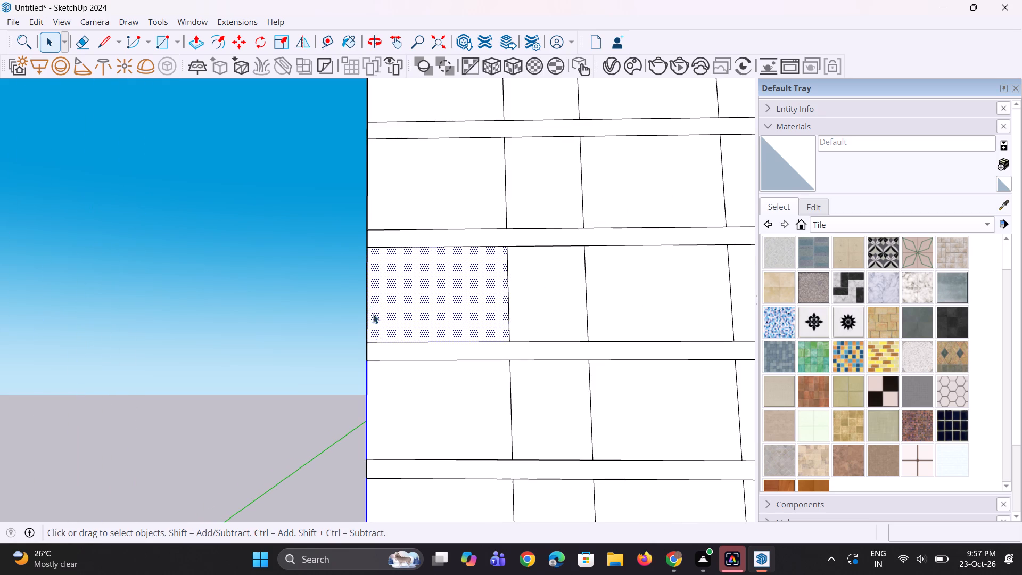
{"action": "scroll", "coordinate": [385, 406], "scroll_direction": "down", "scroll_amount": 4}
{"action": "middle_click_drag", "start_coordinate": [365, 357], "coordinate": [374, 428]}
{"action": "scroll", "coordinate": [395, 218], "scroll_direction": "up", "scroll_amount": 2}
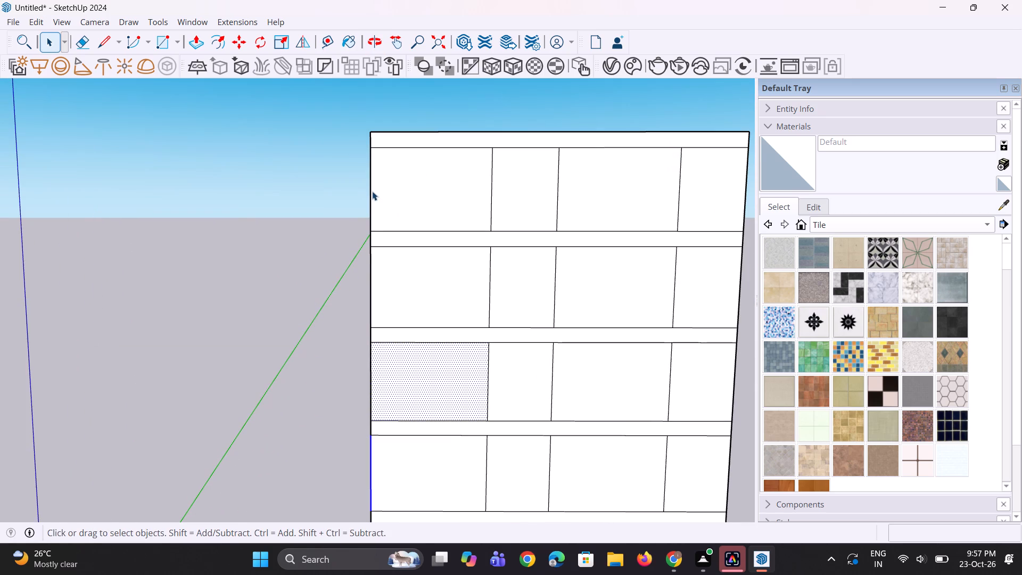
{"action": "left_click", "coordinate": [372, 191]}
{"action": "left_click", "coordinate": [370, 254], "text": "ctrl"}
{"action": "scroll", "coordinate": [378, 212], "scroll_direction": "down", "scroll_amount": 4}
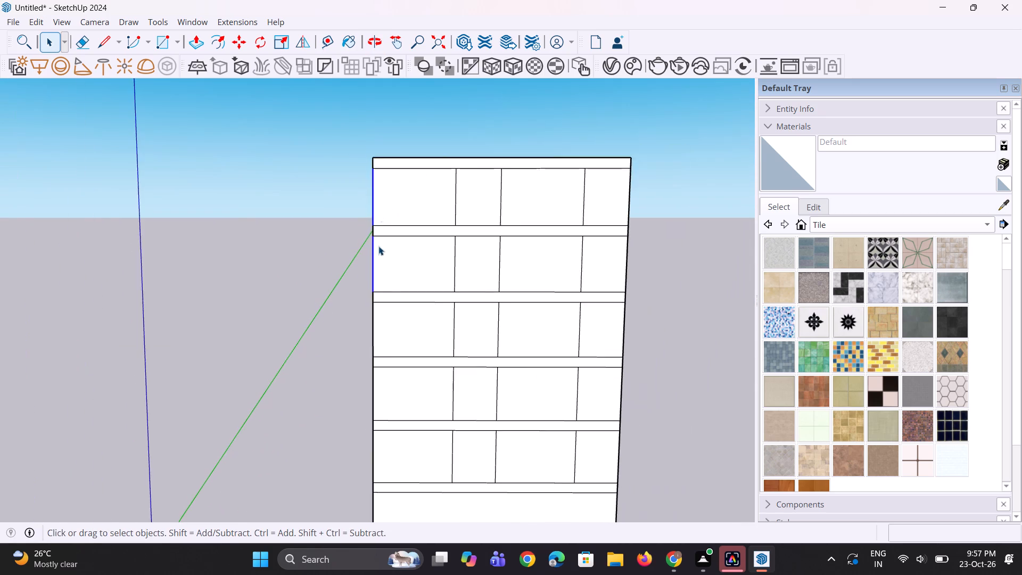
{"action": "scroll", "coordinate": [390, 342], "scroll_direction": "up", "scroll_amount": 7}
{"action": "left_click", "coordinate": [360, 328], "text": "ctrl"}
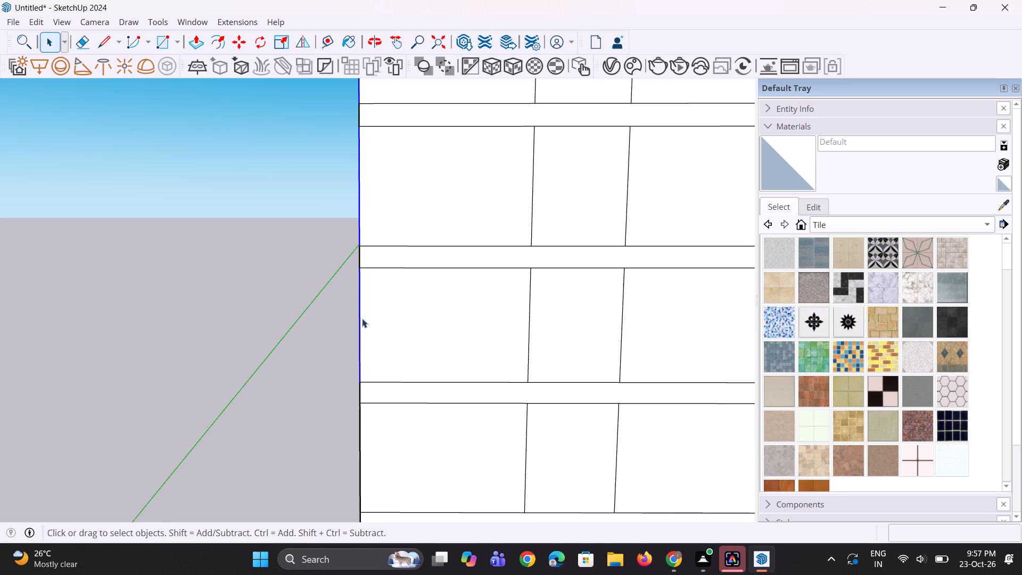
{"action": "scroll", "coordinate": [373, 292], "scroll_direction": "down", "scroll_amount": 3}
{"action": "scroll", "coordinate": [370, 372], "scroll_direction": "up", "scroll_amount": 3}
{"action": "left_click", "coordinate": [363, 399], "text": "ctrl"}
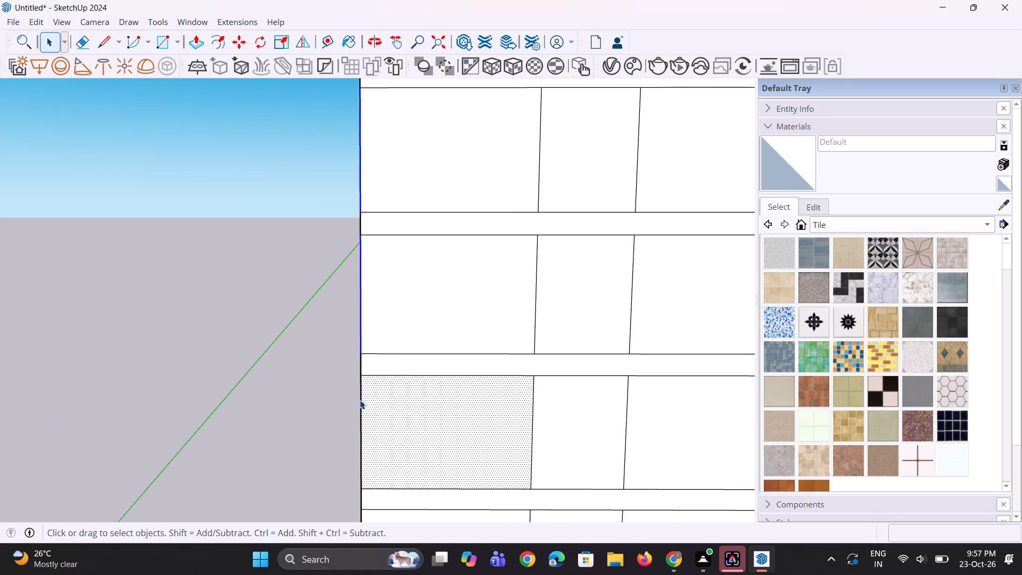
Copy the five upper storeys' vertical edges at the front corner nearer the origin 2' along the red axis, onto the front face.
{"action": "left_click", "coordinate": [360, 400]}
{"action": "left_click", "coordinate": [361, 334], "text": "ctrl"}
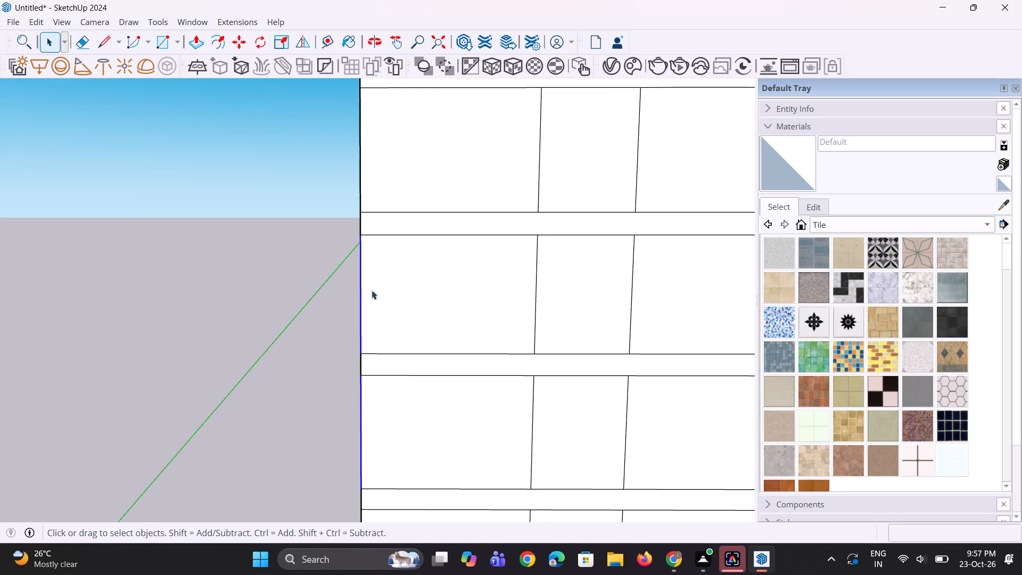
{"action": "left_click", "coordinate": [360, 198], "text": "ctrl"}
{"action": "scroll", "coordinate": [344, 325], "scroll_direction": "down", "scroll_amount": 4}
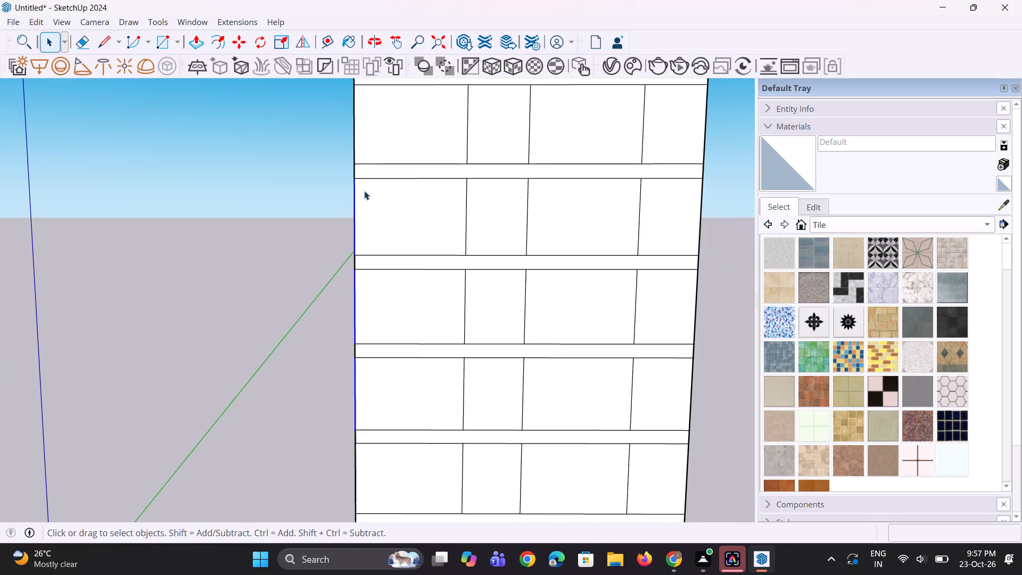
{"action": "scroll", "coordinate": [361, 150], "scroll_direction": "up", "scroll_amount": 4}
{"action": "left_click", "coordinate": [351, 143], "text": "ctrl"}
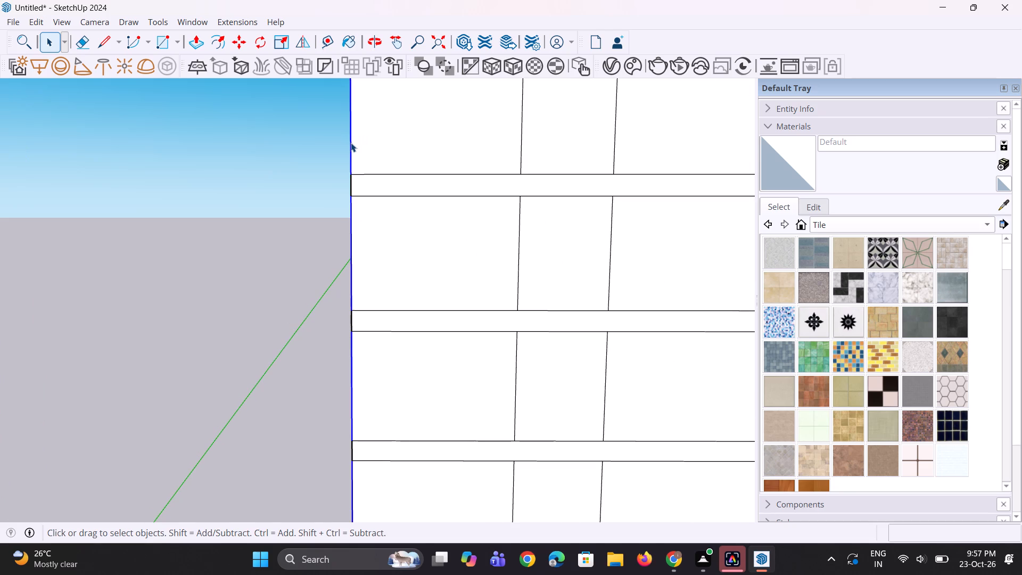
{"action": "scroll", "coordinate": [351, 143], "scroll_direction": "down", "scroll_amount": 9}
{"action": "scroll", "coordinate": [326, 301], "scroll_direction": "up", "scroll_amount": 2}
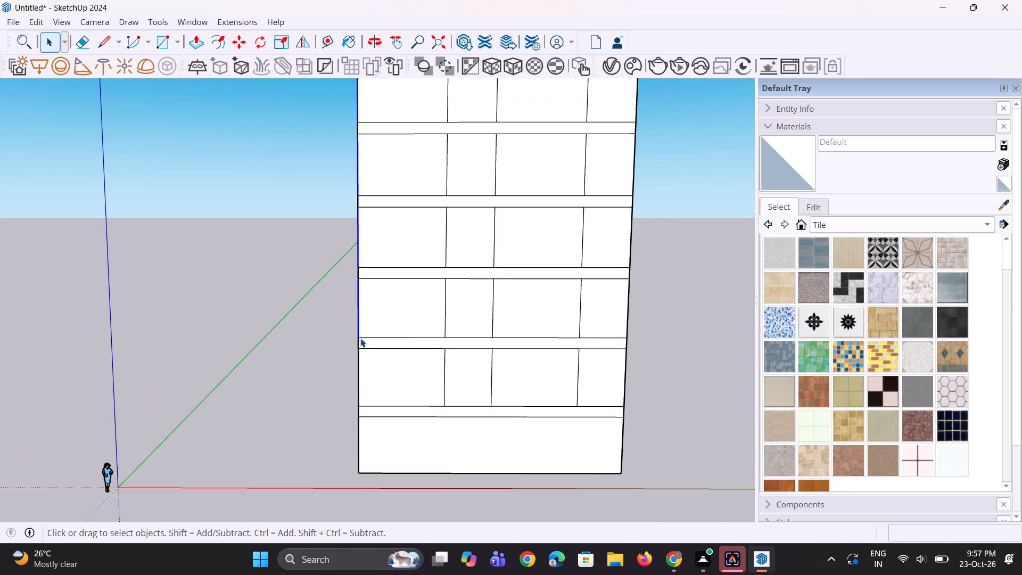
{"action": "scroll", "coordinate": [359, 354], "scroll_direction": "up", "scroll_amount": 6}
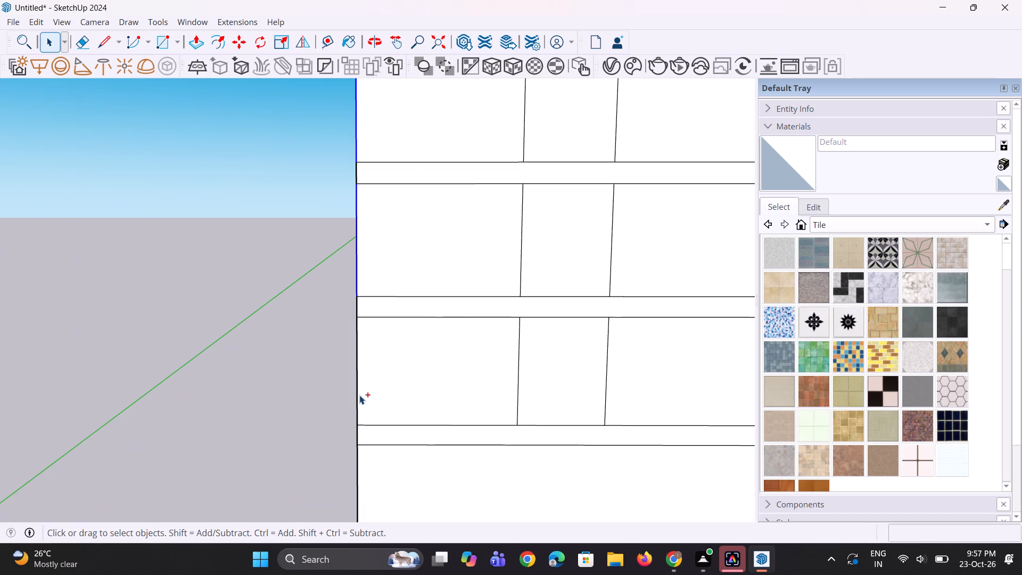
{"action": "left_click", "coordinate": [359, 395], "text": "ctrl"}
{"action": "key", "text": "m"}
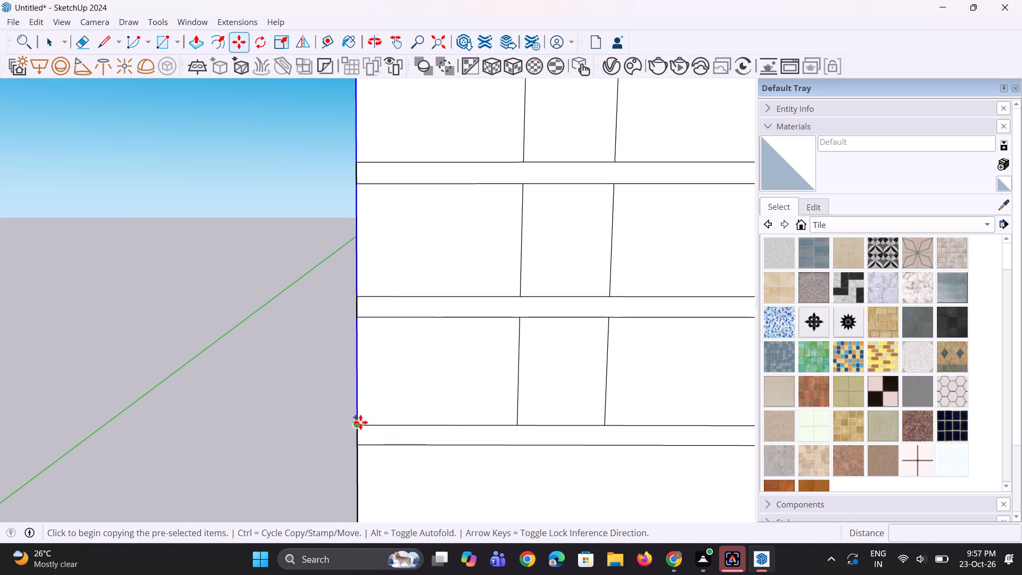
{"action": "left_click", "coordinate": [357, 424]}
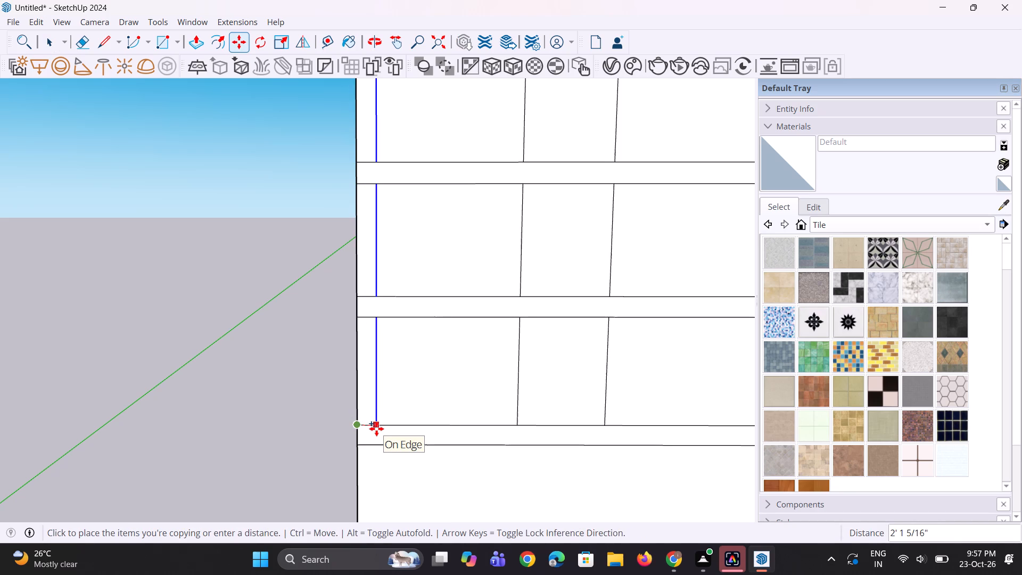
{"action": "key", "text": "2"}
{"action": "key", "text": "apostrophe"}
{"action": "key", "text": "Return"}
{"action": "scroll", "coordinate": [366, 425], "scroll_direction": "down", "scroll_amount": 5}
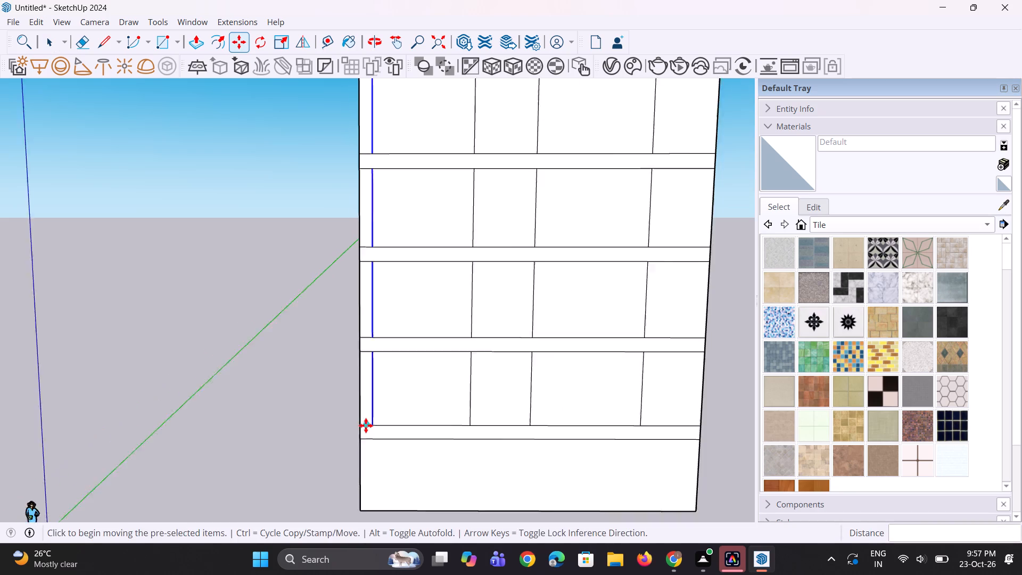
{"action": "middle_click_drag", "start_coordinate": [354, 423], "coordinate": [347, 421]}
{"action": "key", "text": "space"}
{"action": "key", "text": "space"}
{"action": "left_click", "coordinate": [299, 420]}
{"action": "scroll", "coordinate": [309, 422], "scroll_direction": "down", "scroll_amount": 5}
{"action": "middle_click_drag", "start_coordinate": [394, 412], "coordinate": [386, 407]}
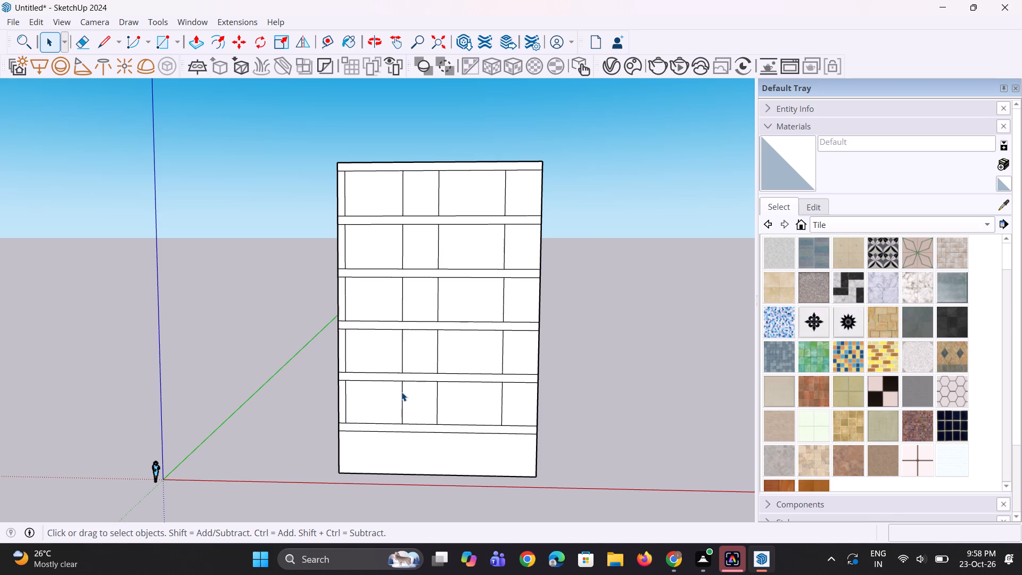
Push the second storey's wide front bay beside the 2' corner strip inward about 11' 11".
{"action": "left_click", "coordinate": [393, 332]}
{"action": "scroll", "coordinate": [466, 229], "scroll_direction": "down", "scroll_amount": 3}
{"action": "middle_click_drag", "start_coordinate": [448, 240], "coordinate": [431, 264]}
{"action": "scroll", "coordinate": [391, 338], "scroll_direction": "up", "scroll_amount": 2}
{"action": "key", "text": "p"}
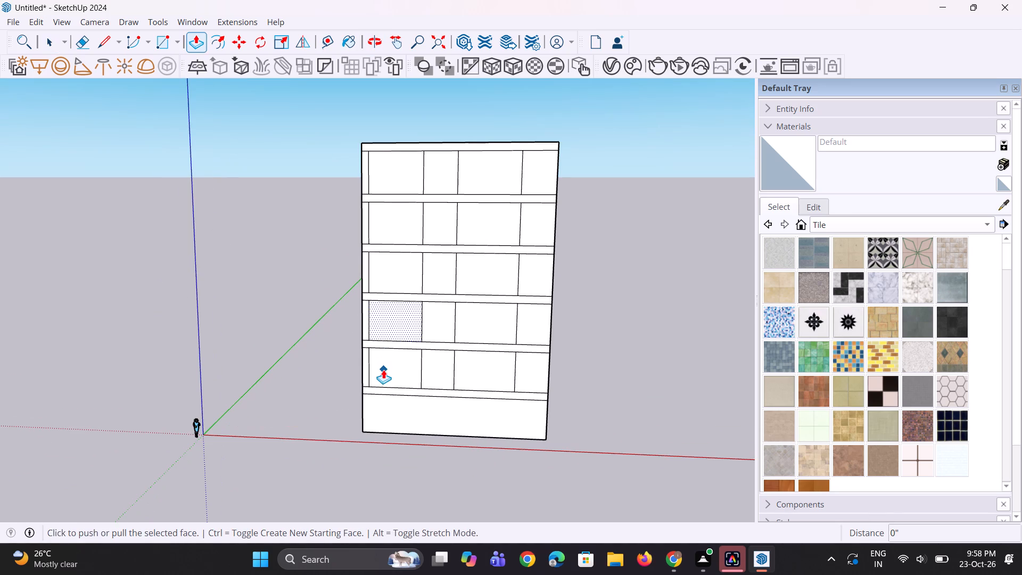
{"action": "key", "text": "space"}
{"action": "key", "text": "space"}
{"action": "left_click", "coordinate": [385, 371]}
{"action": "key", "text": "p"}
{"action": "left_click", "coordinate": [385, 371]}
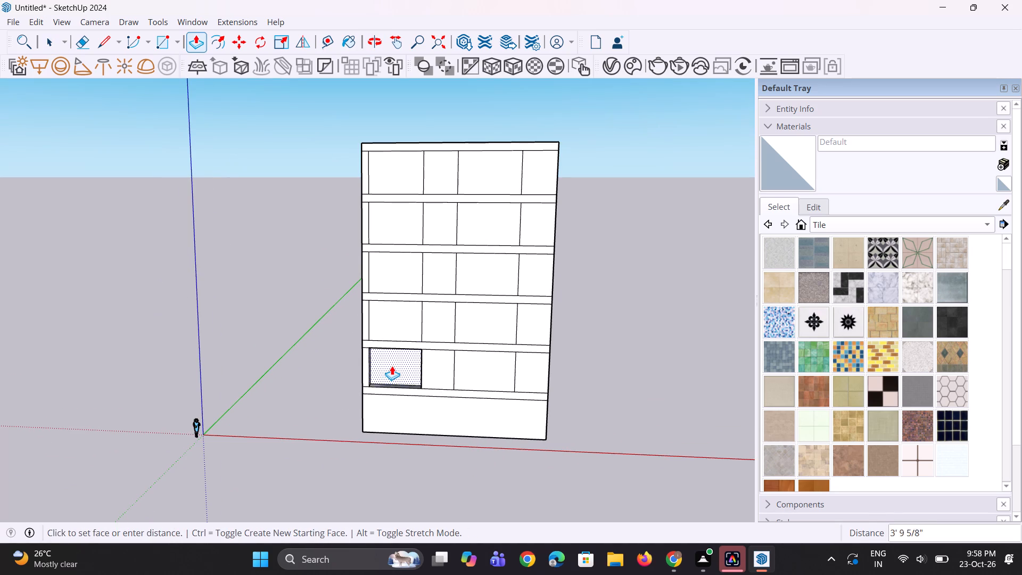
{"action": "left_click", "coordinate": [394, 363]}
{"action": "double_click", "coordinate": [406, 321]}
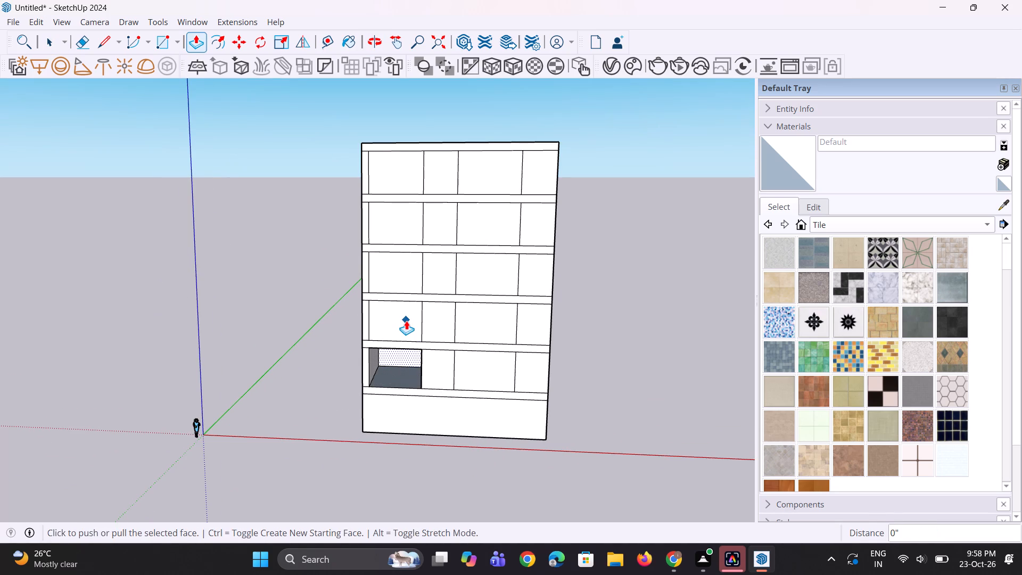
{"action": "key", "text": "ctrl+z"}
Repeat the same inward push on the matching bays of the third and fourth storeys.
{"action": "key", "text": "space"}
{"action": "key", "text": "space"}
{"action": "left_click", "coordinate": [406, 324]}
{"action": "key", "text": "p"}
{"action": "double_click", "coordinate": [406, 324]}
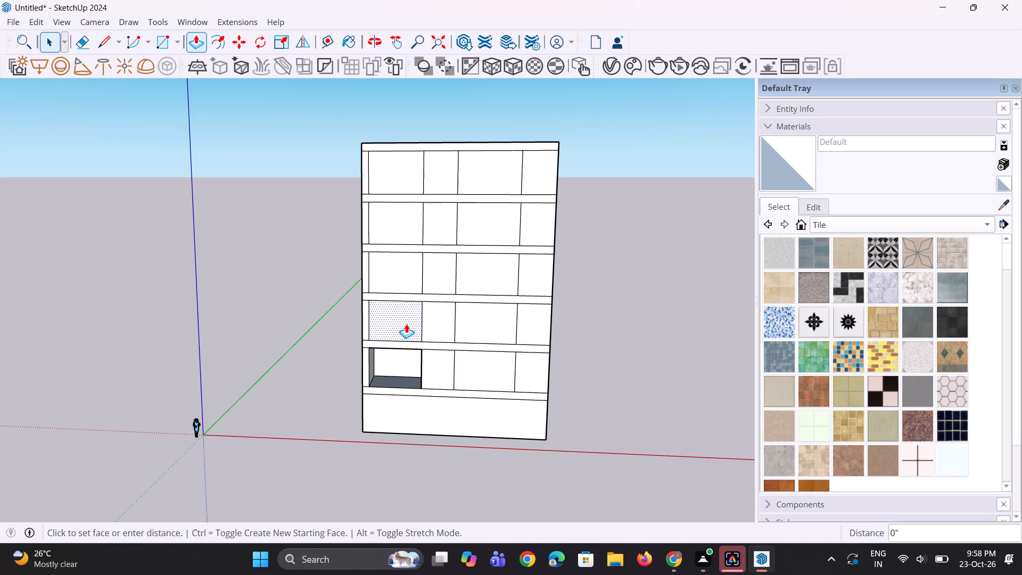
{"action": "double_click", "coordinate": [398, 280]}
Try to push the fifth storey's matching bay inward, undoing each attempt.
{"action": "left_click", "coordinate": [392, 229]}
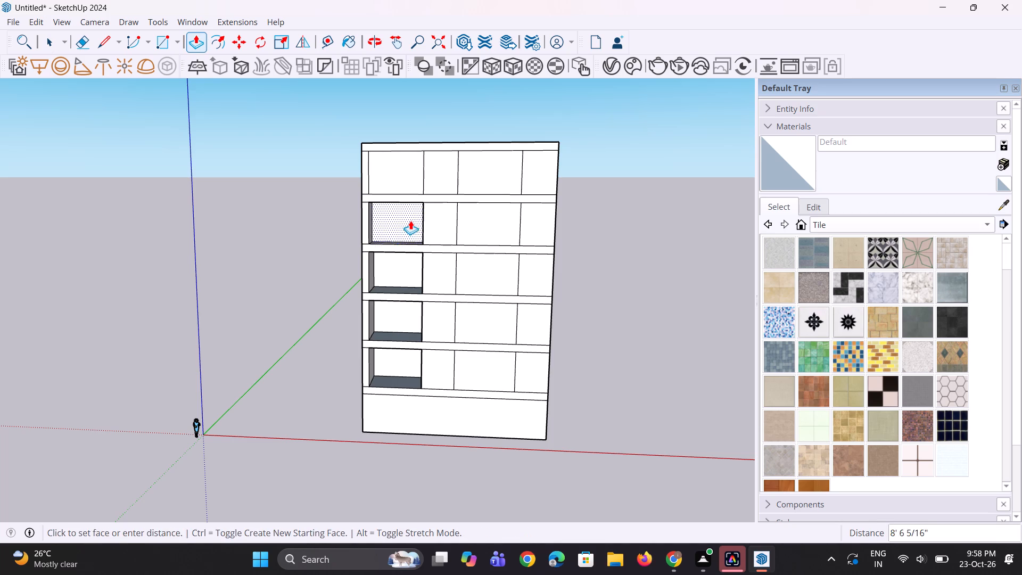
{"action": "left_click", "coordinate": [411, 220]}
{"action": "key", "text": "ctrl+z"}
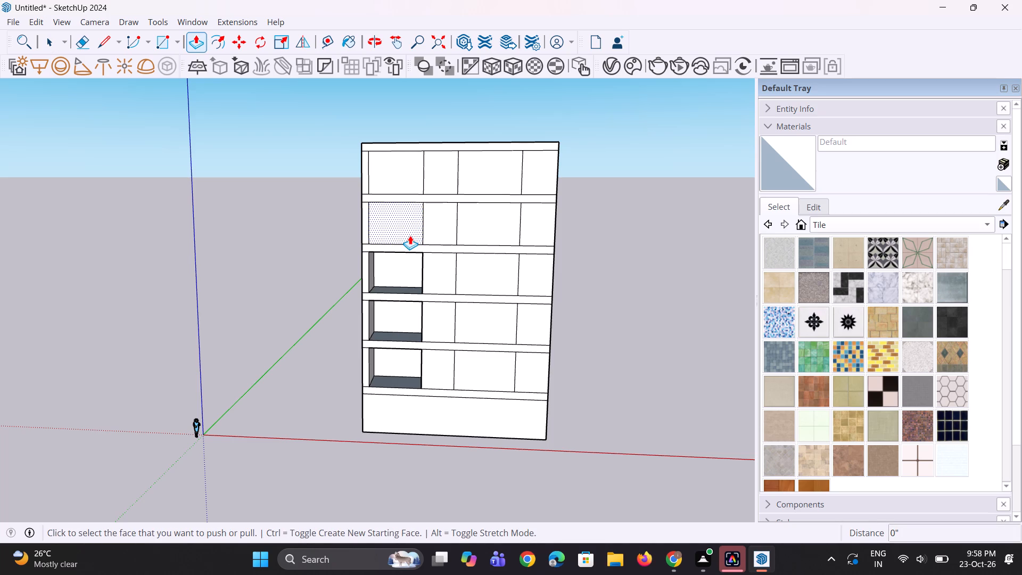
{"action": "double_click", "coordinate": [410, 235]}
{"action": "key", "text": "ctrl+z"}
Push the fifth storey's matching bay inward to the depth of the recess below, about 11' 11", and repeat it on the top storey.
{"action": "left_click", "coordinate": [403, 236]}
{"action": "left_click", "coordinate": [408, 277]}
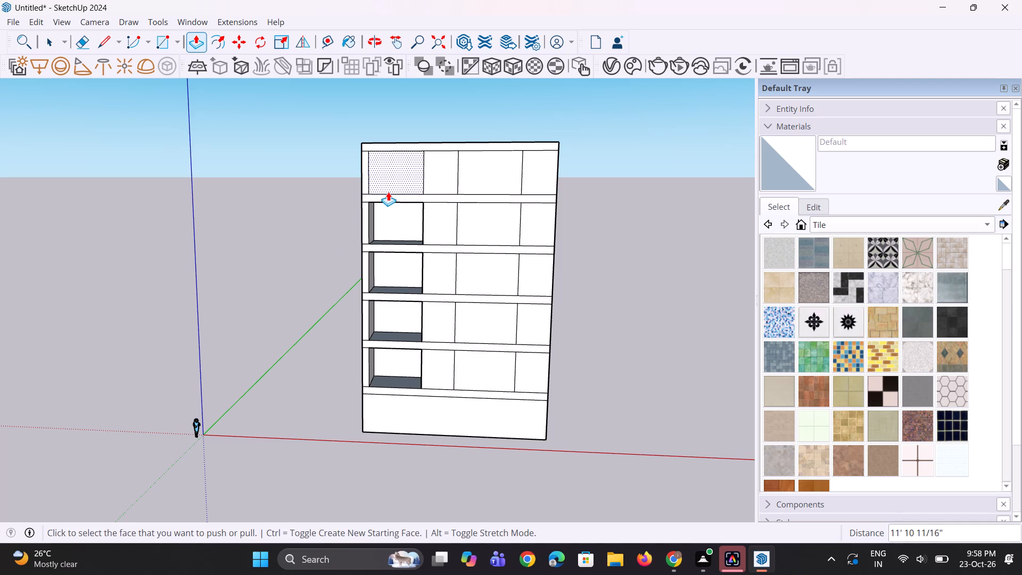
{"action": "double_click", "coordinate": [388, 192]}
{"action": "middle_click_drag", "start_coordinate": [397, 226], "coordinate": [373, 267]}
{"action": "key", "text": "space"}
{"action": "scroll", "coordinate": [360, 284], "scroll_direction": "down", "scroll_amount": 2}
{"action": "key", "text": "space"}
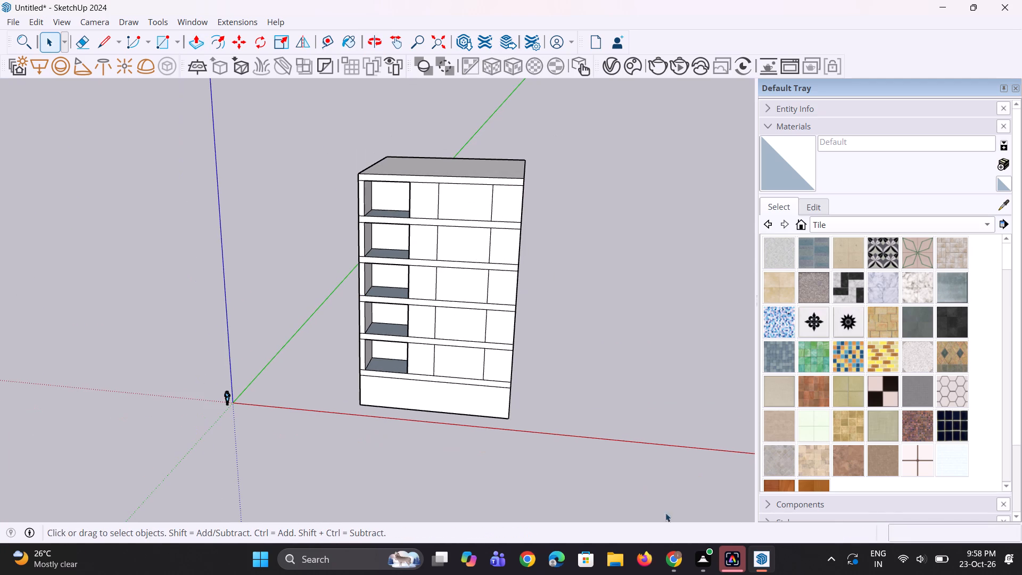
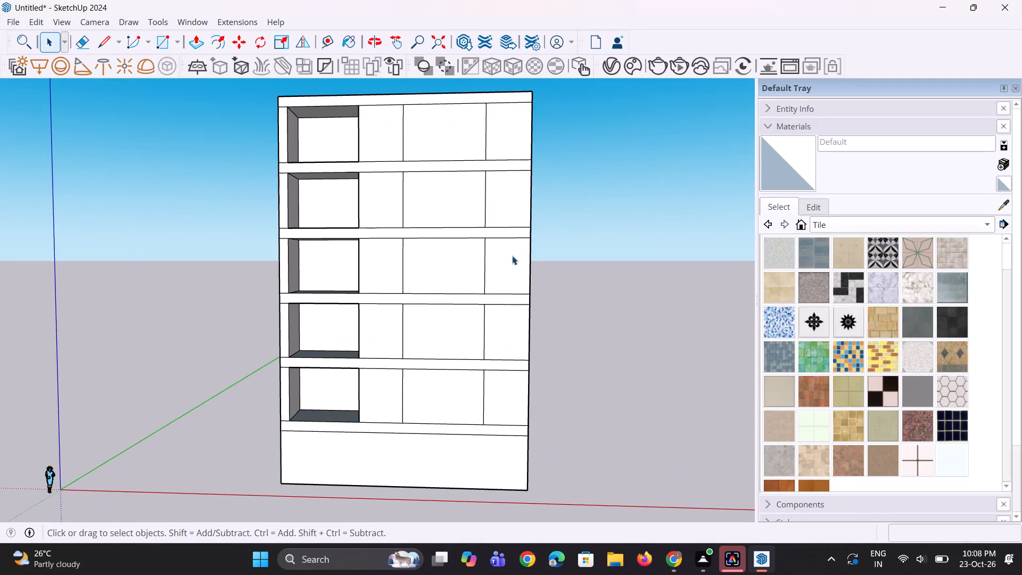
Push the wide front bay on the other side of the middle pier inward on all five upper storeys, repeating the previous recess depth.
{"action": "scroll", "coordinate": [434, 233], "scroll_direction": "down", "scroll_amount": 5}
{"action": "middle_click_drag", "start_coordinate": [500, 180], "coordinate": [427, 235]}
{"action": "scroll", "coordinate": [430, 203], "scroll_direction": "up", "scroll_amount": 1}
{"action": "key", "text": "p"}
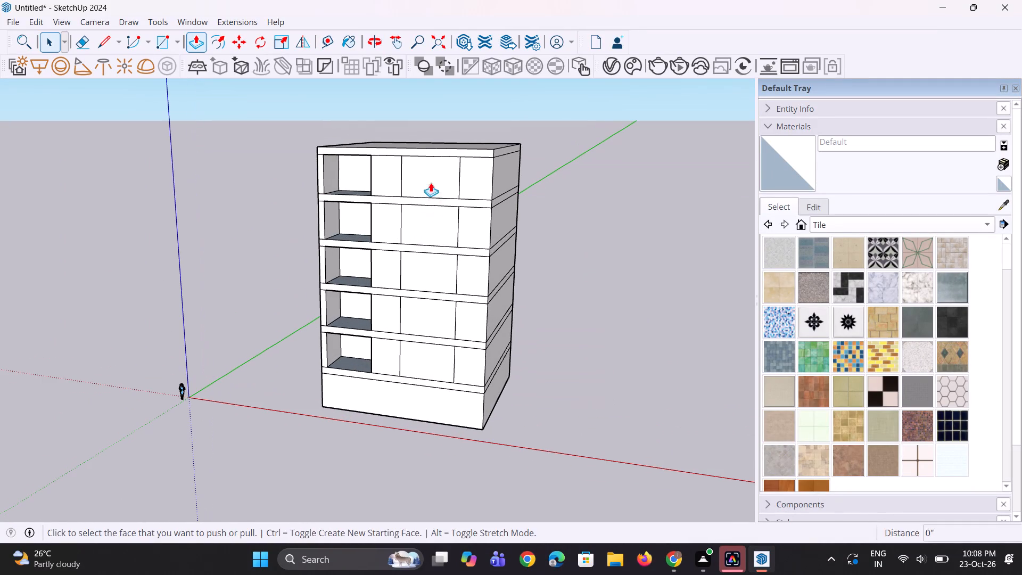
{"action": "double_click", "coordinate": [431, 182]}
{"action": "left_click", "coordinate": [425, 213]}
{"action": "left_click_drag", "start_coordinate": [425, 213], "coordinate": [425, 223]}
{"action": "double_click", "coordinate": [427, 266]}
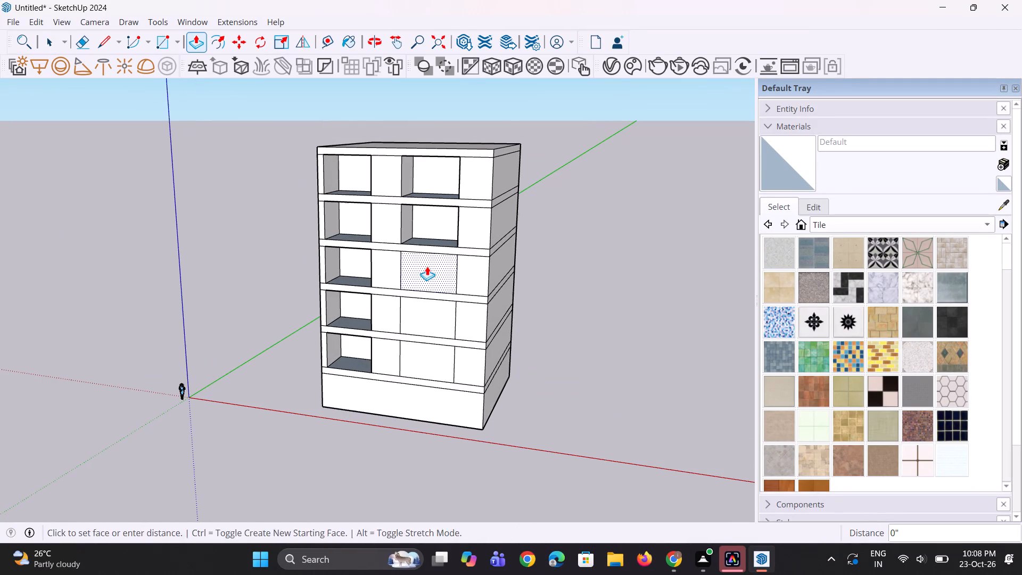
{"action": "double_click", "coordinate": [431, 305]}
{"action": "double_click", "coordinate": [426, 354]}
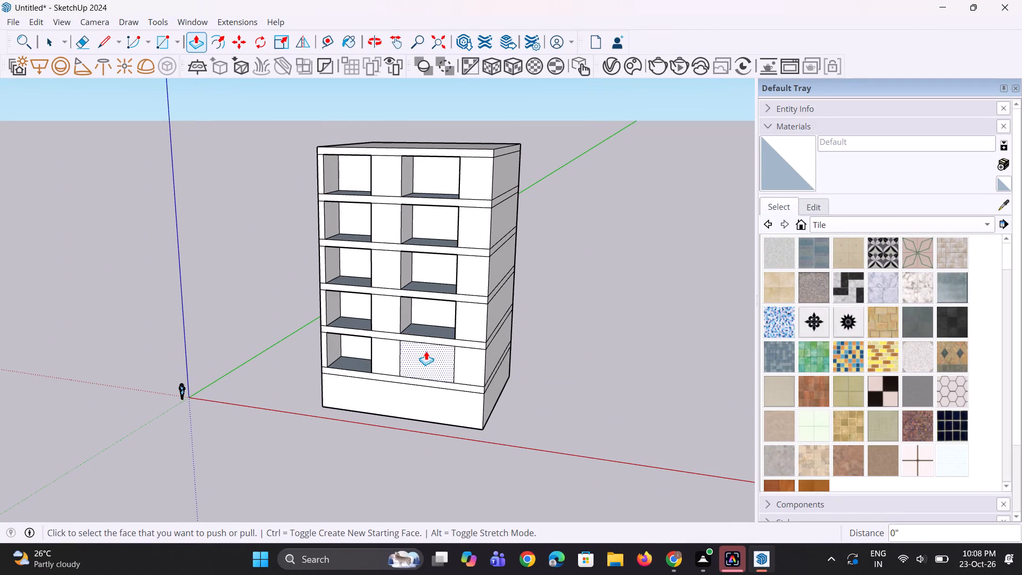
Examine the recessed front bays and the lowest storey from below, above and straight on.
{"action": "middle_click_drag", "start_coordinate": [441, 260], "coordinate": [520, 173]}
{"action": "scroll", "coordinate": [448, 160], "scroll_direction": "down", "scroll_amount": 5}
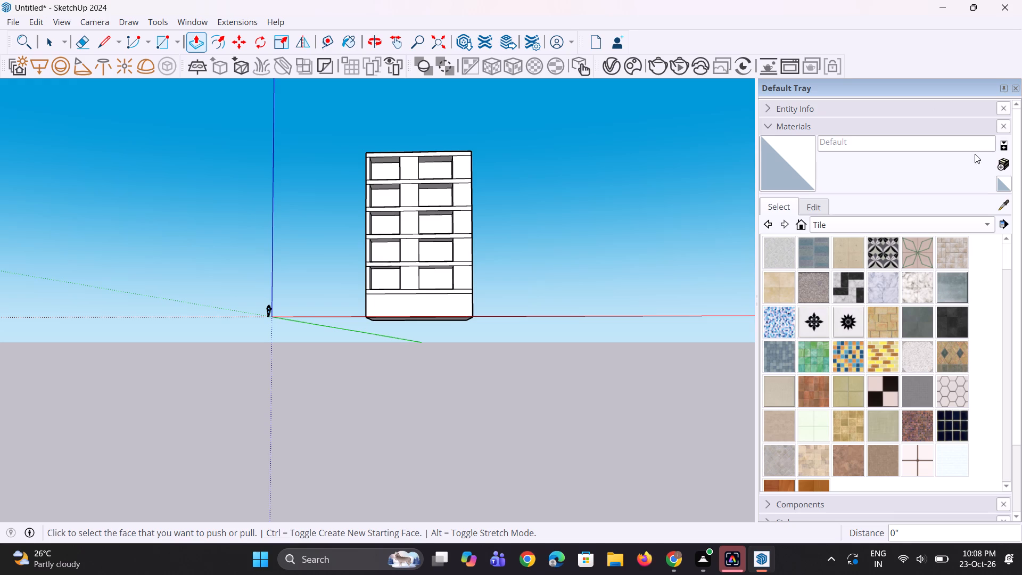
{"action": "middle_click_drag", "start_coordinate": [614, 303], "coordinate": [553, 446]}
{"action": "scroll", "coordinate": [484, 332], "scroll_direction": "up", "scroll_amount": 6}
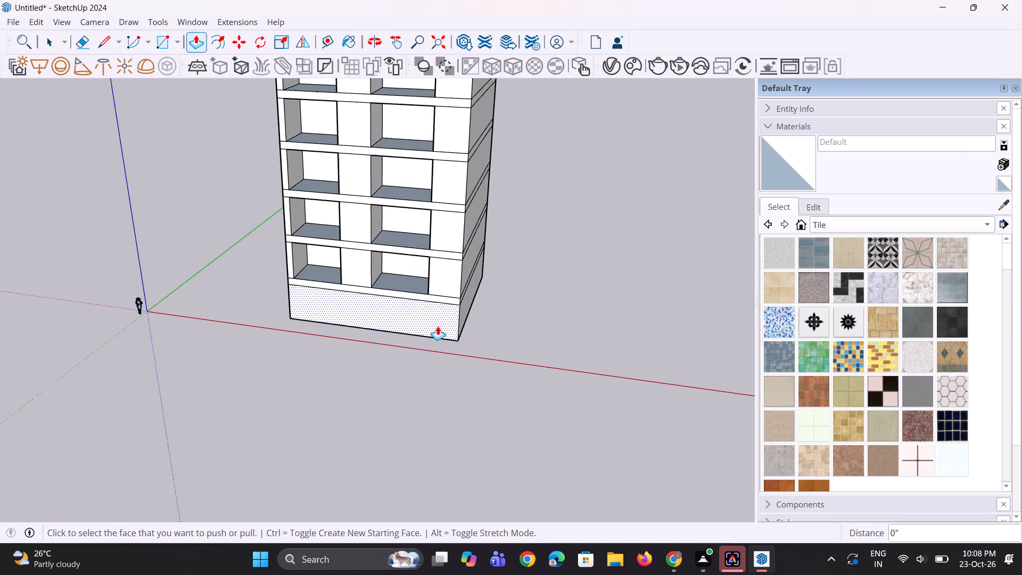
{"action": "middle_click_drag", "start_coordinate": [438, 324], "coordinate": [446, 297]}
{"action": "scroll", "coordinate": [460, 311], "scroll_direction": "down", "scroll_amount": 4}
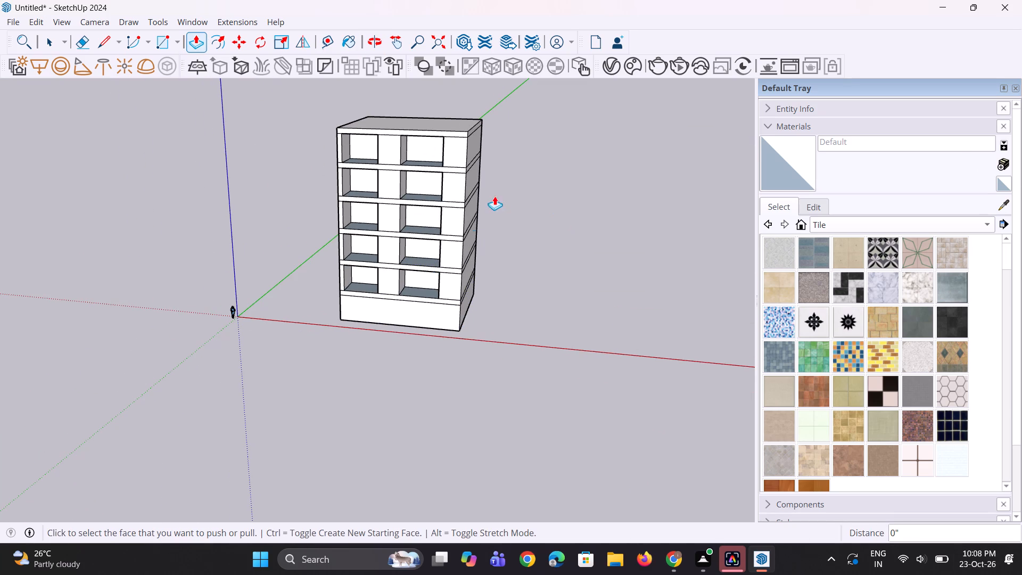
{"action": "scroll", "coordinate": [451, 233], "scroll_direction": "up", "scroll_amount": 5}
{"action": "key", "text": "space"}
{"action": "key", "text": "space"}
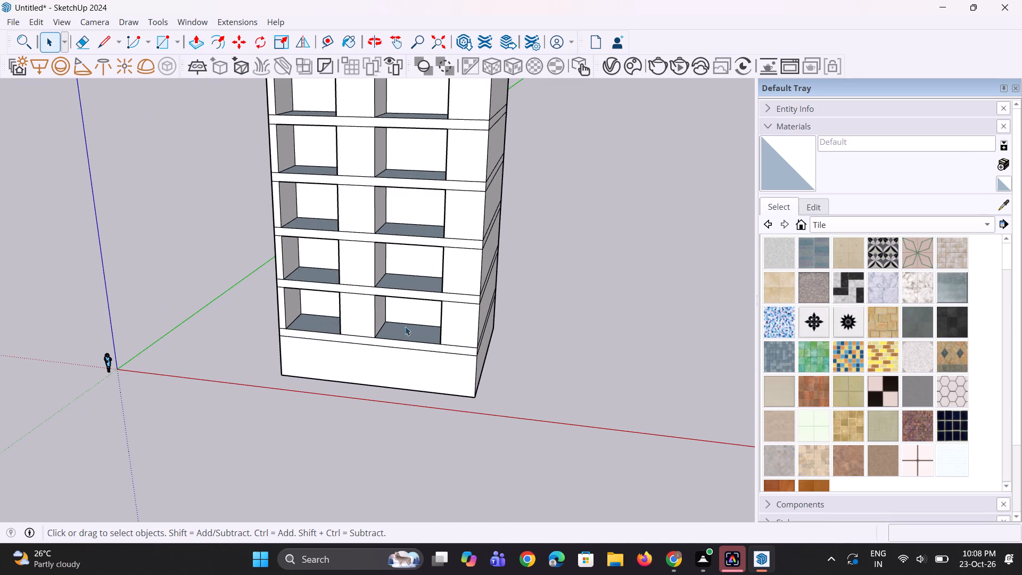
{"action": "scroll", "coordinate": [411, 331], "scroll_direction": "down", "scroll_amount": 5}
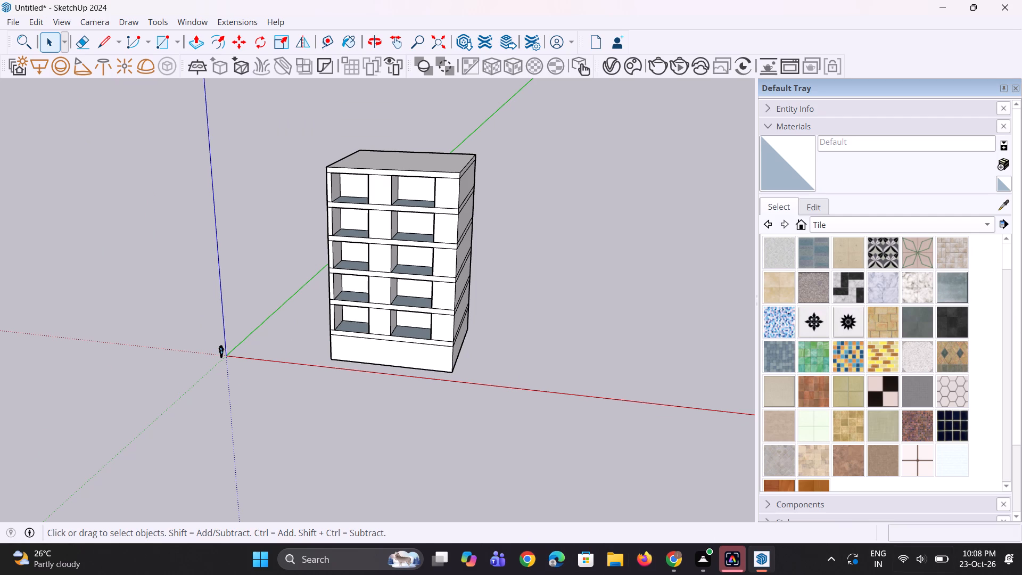
{"action": "scroll", "coordinate": [383, 299], "scroll_direction": "up", "scroll_amount": 2}
{"action": "scroll", "coordinate": [364, 234], "scroll_direction": "up", "scroll_amount": 2}
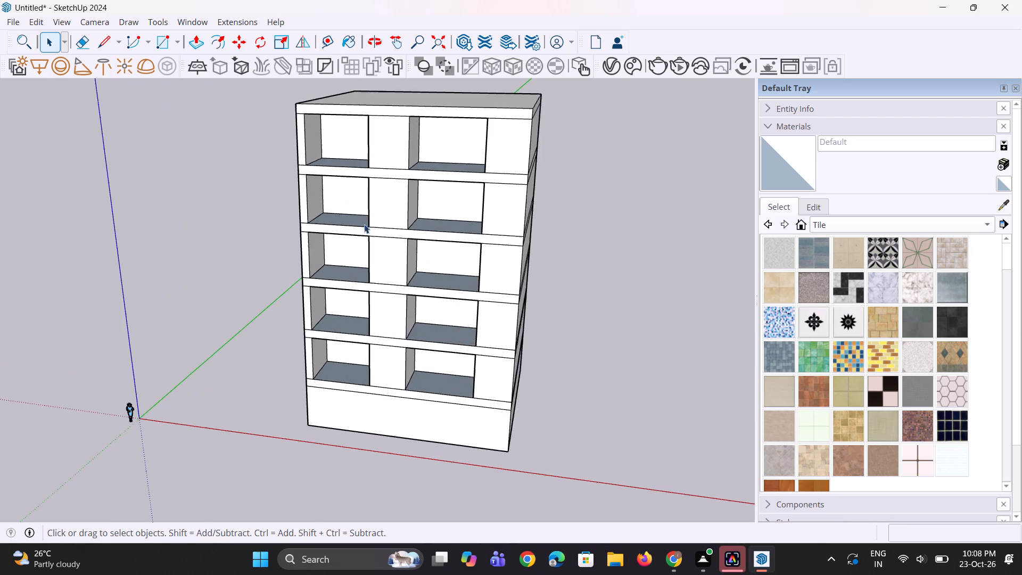
{"action": "scroll", "coordinate": [364, 224], "scroll_direction": "up", "scroll_amount": 3}
{"action": "middle_click_drag", "start_coordinate": [350, 244], "coordinate": [407, 268]}
{"action": "scroll", "coordinate": [382, 342], "scroll_direction": "down", "scroll_amount": 4}
{"action": "middle_click_drag", "start_coordinate": [385, 303], "coordinate": [390, 213]}
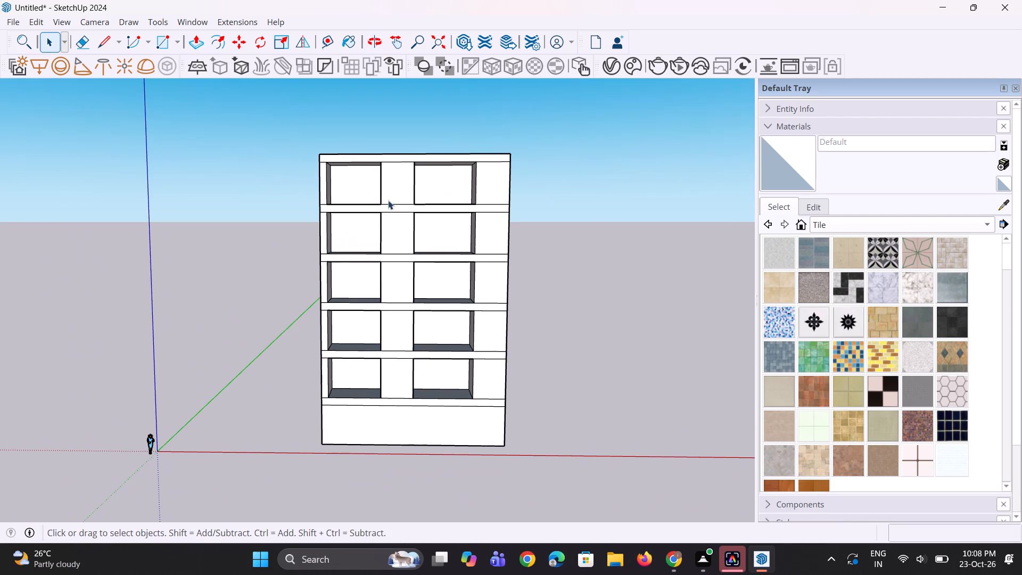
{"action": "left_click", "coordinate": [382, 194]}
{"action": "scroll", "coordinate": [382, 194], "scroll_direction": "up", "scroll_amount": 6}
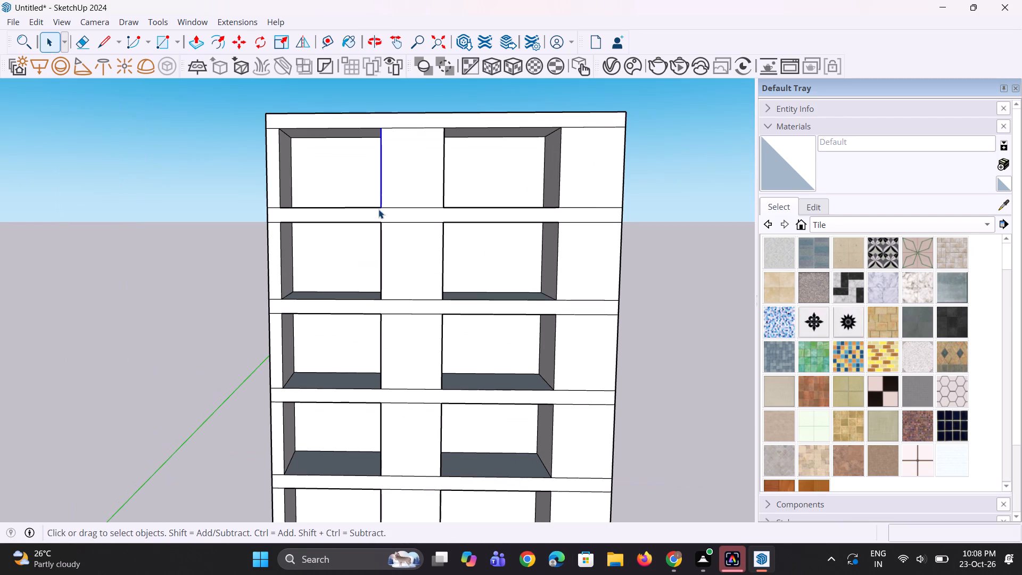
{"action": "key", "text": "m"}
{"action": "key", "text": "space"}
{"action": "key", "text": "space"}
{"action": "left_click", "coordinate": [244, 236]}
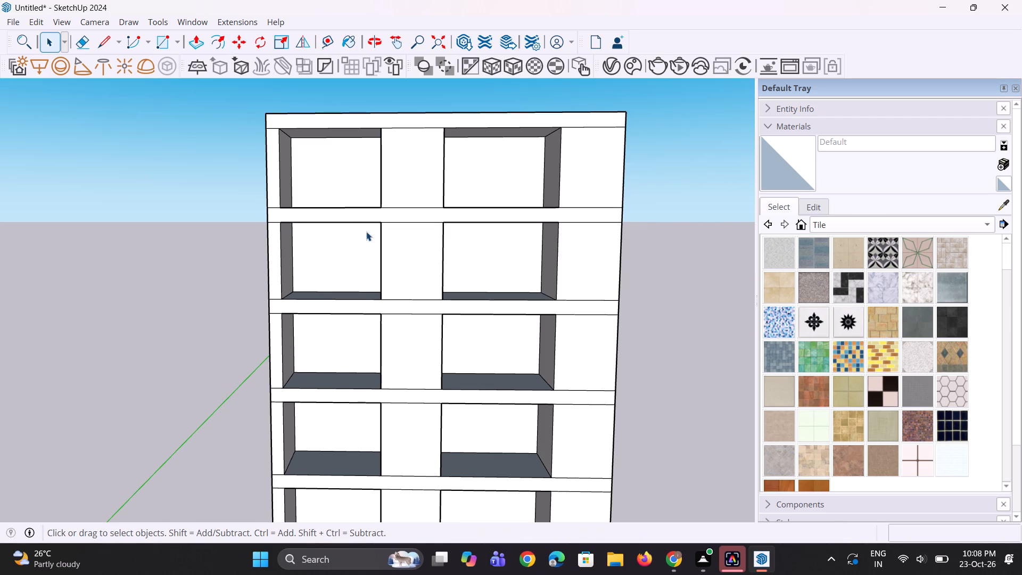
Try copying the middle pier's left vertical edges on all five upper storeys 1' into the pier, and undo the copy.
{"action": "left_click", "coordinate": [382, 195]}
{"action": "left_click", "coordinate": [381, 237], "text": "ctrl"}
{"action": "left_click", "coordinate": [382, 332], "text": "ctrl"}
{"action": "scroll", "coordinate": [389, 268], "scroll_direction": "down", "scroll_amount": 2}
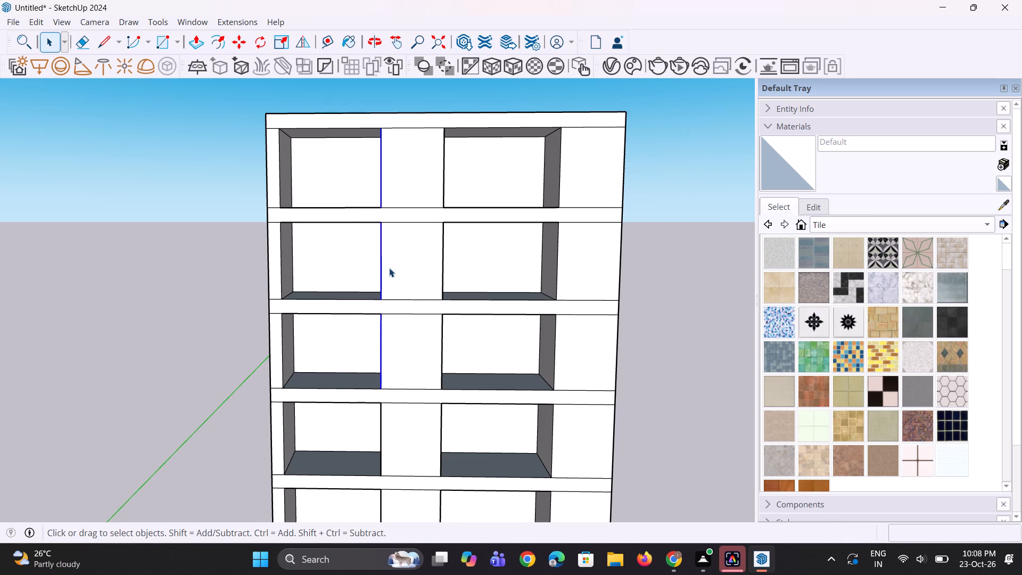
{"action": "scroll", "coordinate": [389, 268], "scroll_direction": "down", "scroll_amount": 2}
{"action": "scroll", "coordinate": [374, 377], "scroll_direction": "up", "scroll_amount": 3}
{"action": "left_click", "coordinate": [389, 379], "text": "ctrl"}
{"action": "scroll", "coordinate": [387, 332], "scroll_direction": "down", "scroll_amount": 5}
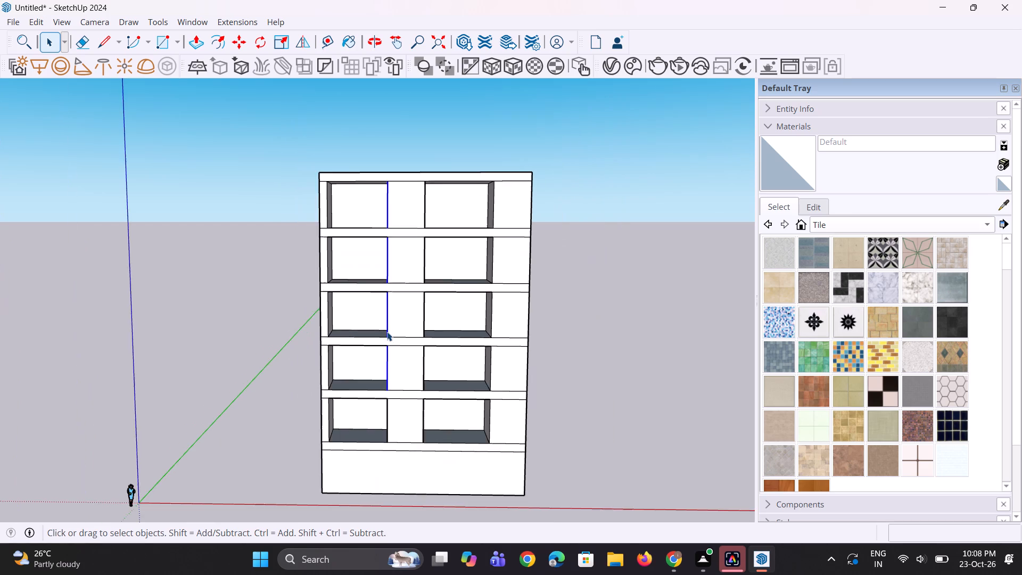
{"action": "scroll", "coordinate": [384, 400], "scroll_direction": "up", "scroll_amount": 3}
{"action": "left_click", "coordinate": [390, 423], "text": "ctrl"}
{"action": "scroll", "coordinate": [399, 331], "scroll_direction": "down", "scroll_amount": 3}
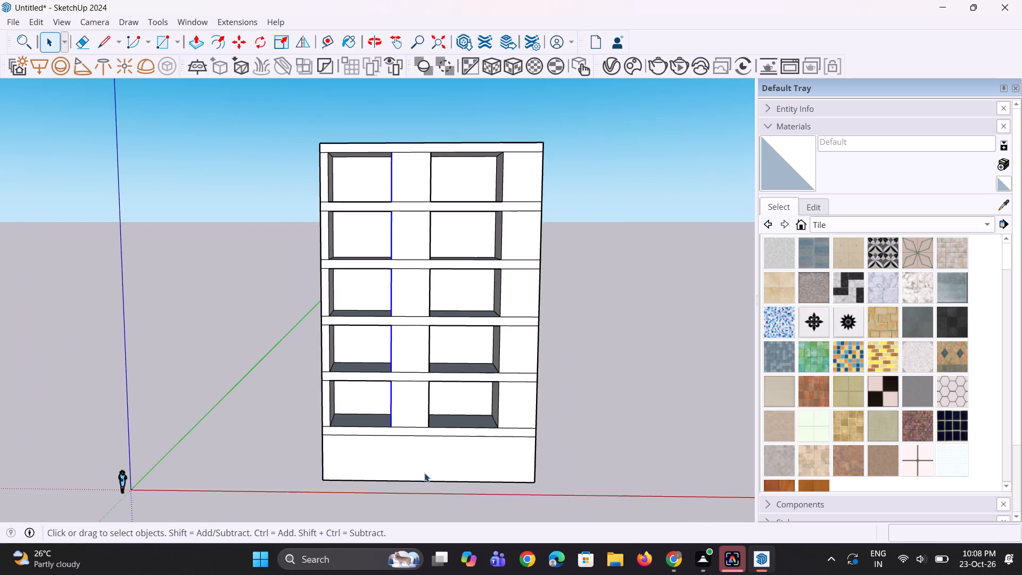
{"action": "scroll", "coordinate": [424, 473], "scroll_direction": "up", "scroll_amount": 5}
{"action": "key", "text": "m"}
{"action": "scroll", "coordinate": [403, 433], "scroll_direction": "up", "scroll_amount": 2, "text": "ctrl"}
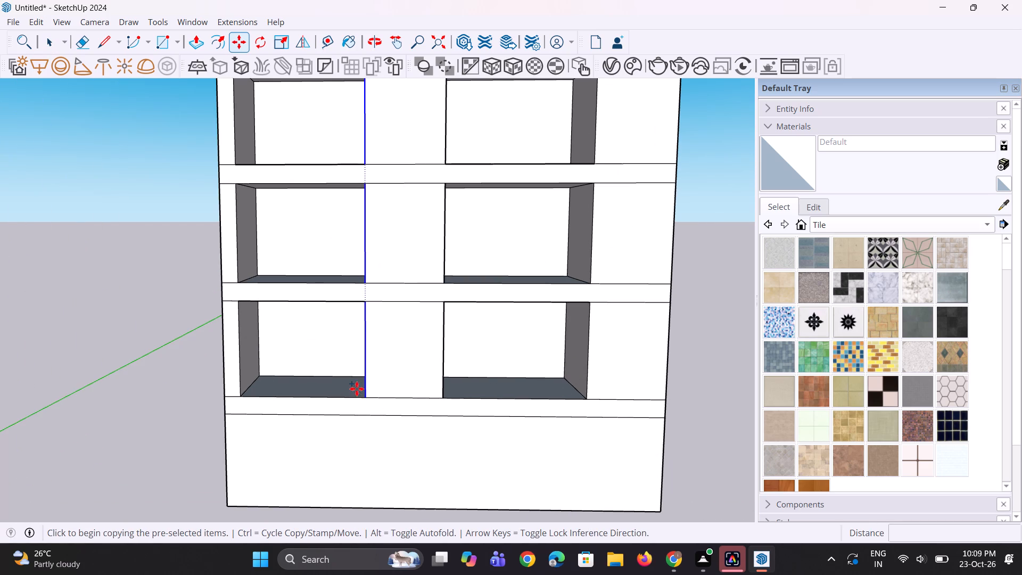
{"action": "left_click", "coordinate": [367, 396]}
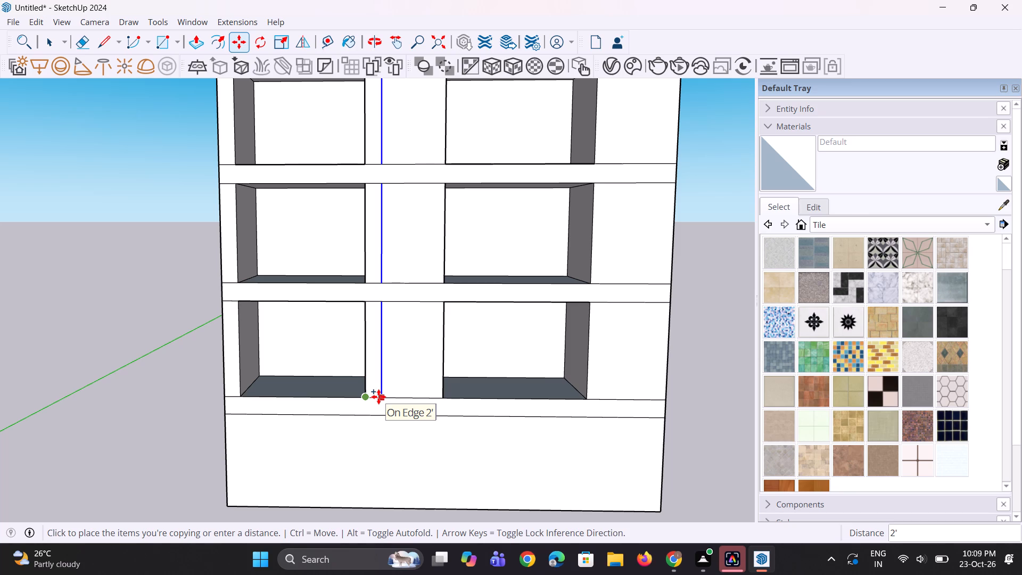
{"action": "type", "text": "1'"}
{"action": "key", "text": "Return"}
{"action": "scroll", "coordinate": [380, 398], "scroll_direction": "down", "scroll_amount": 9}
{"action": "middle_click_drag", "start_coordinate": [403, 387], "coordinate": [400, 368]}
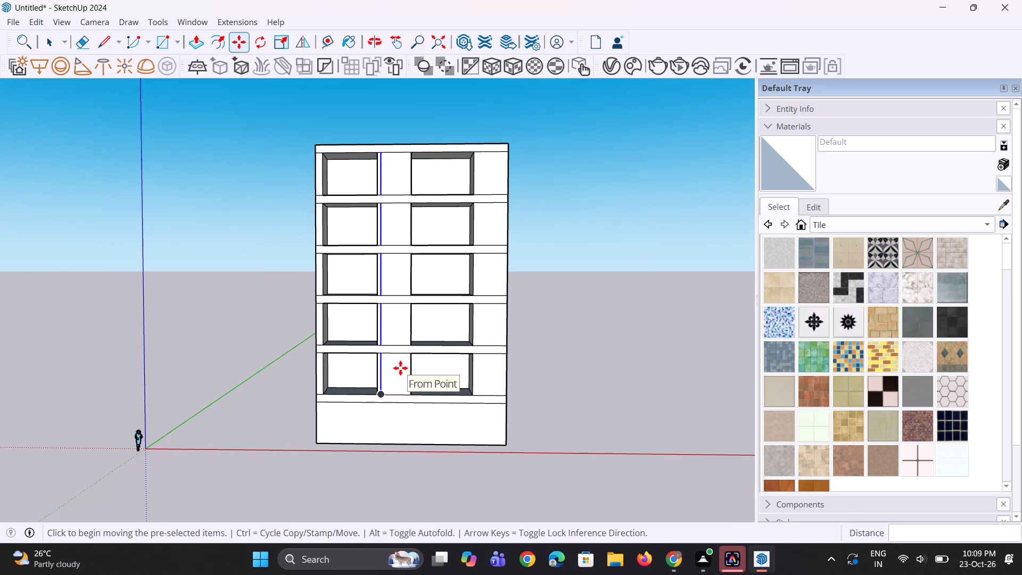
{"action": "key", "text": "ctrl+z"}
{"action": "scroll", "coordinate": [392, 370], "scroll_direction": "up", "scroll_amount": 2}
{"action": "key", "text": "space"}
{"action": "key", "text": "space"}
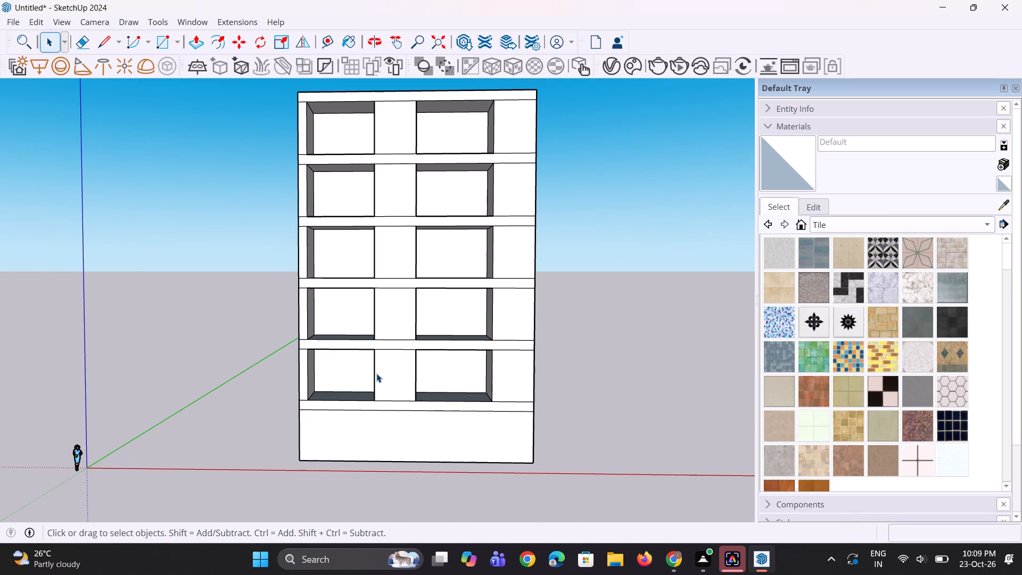
Copy the middle pier's left vertical edges on all five upper storeys 1' into the pier.
{"action": "left_click", "coordinate": [376, 373]}
{"action": "scroll", "coordinate": [376, 354], "scroll_direction": "up", "scroll_amount": 3}
{"action": "left_click", "coordinate": [373, 317]}
{"action": "scroll", "coordinate": [362, 359], "scroll_direction": "up", "scroll_amount": 3}
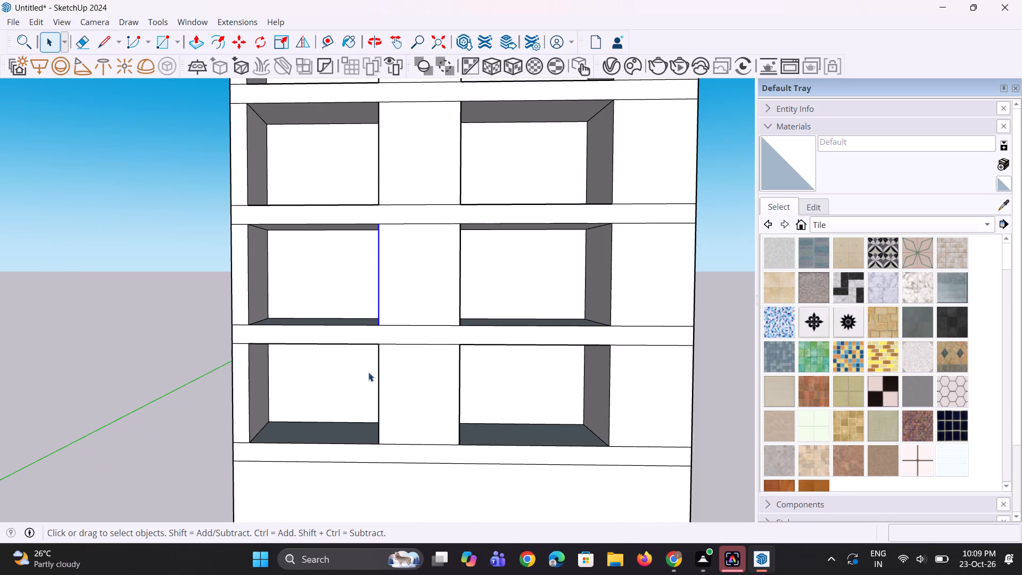
{"action": "left_click", "coordinate": [378, 385], "text": "ctrl"}
{"action": "scroll", "coordinate": [378, 341], "scroll_direction": "down", "scroll_amount": 3}
{"action": "scroll", "coordinate": [378, 206], "scroll_direction": "up", "scroll_amount": 2}
{"action": "left_click", "coordinate": [378, 206], "text": "ctrl"}
{"action": "scroll", "coordinate": [376, 335], "scroll_direction": "down", "scroll_amount": 2}
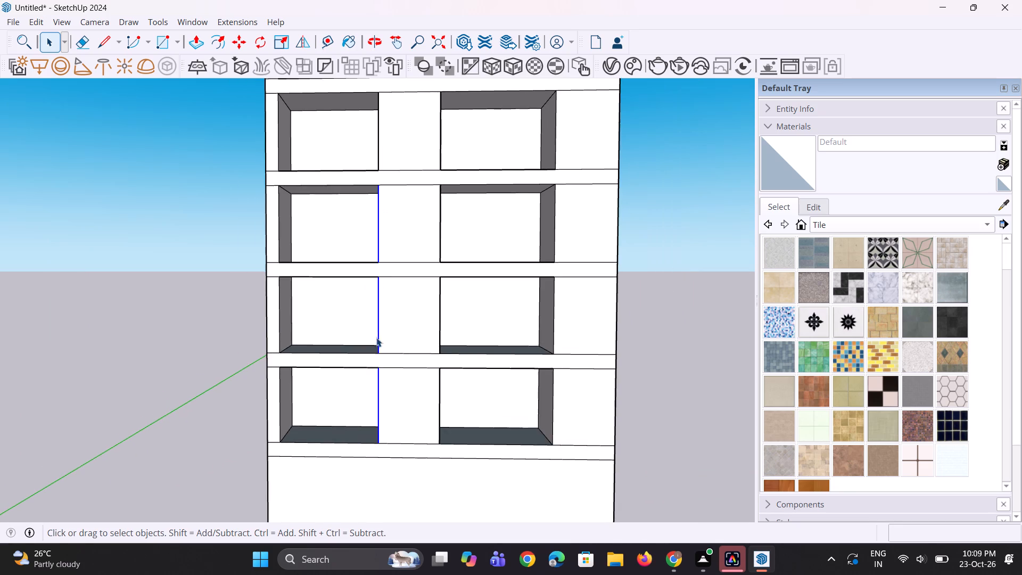
{"action": "scroll", "coordinate": [362, 130], "scroll_direction": "up", "scroll_amount": 4}
{"action": "left_click", "coordinate": [384, 161], "text": "ctrl"}
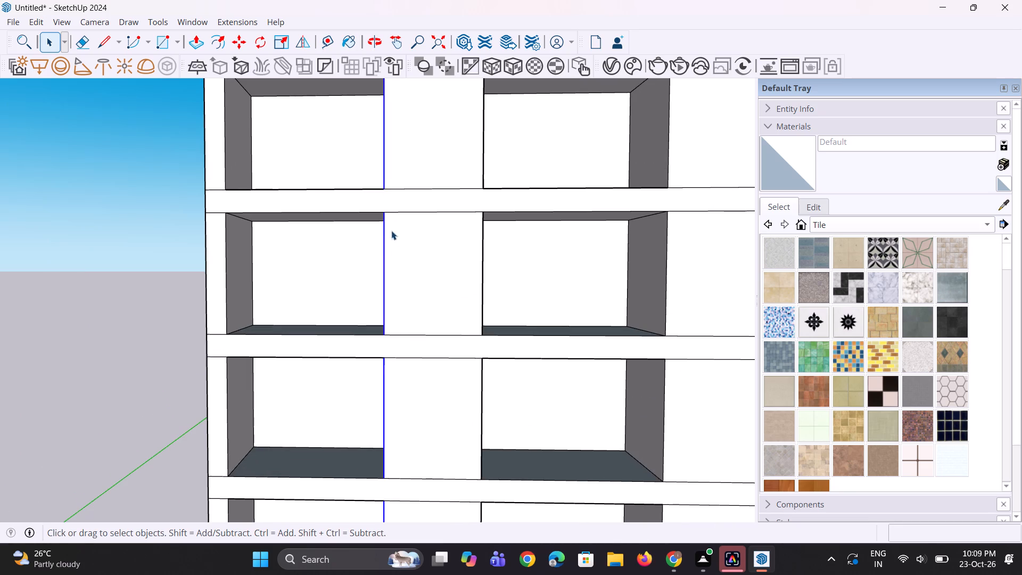
{"action": "scroll", "coordinate": [399, 262], "scroll_direction": "down", "scroll_amount": 10}
{"action": "scroll", "coordinate": [410, 163], "scroll_direction": "up", "scroll_amount": 9}
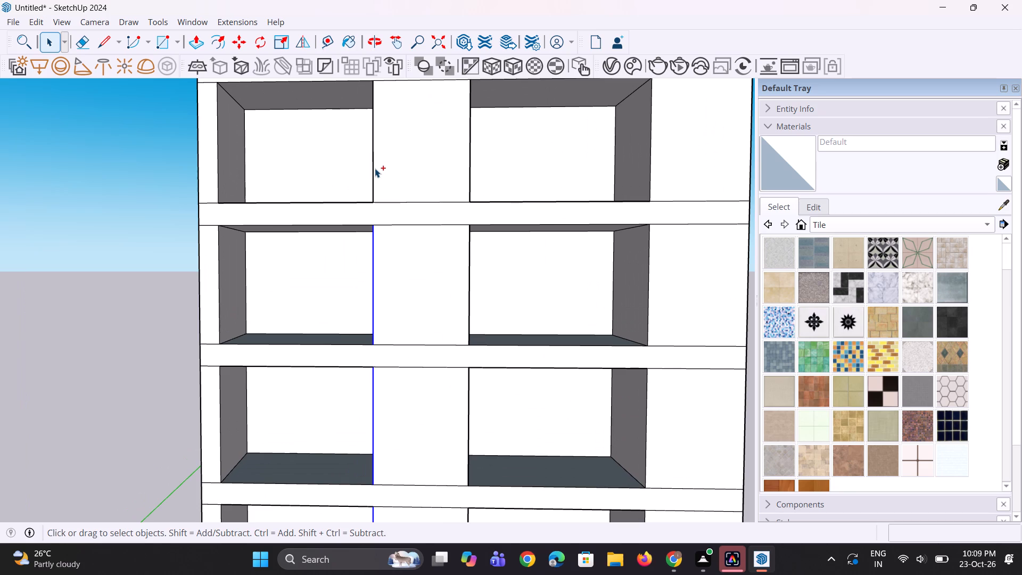
{"action": "left_click", "coordinate": [373, 169], "text": "ctrl"}
{"action": "key", "text": "m"}
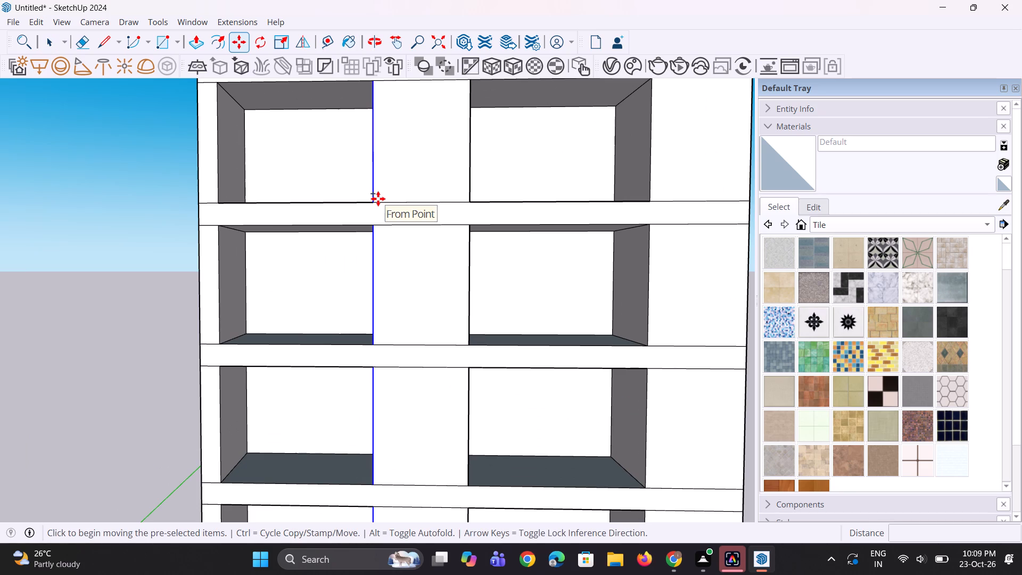
{"action": "scroll", "coordinate": [378, 199], "scroll_direction": "up", "scroll_amount": 2}
{"action": "left_click", "coordinate": [373, 201]}
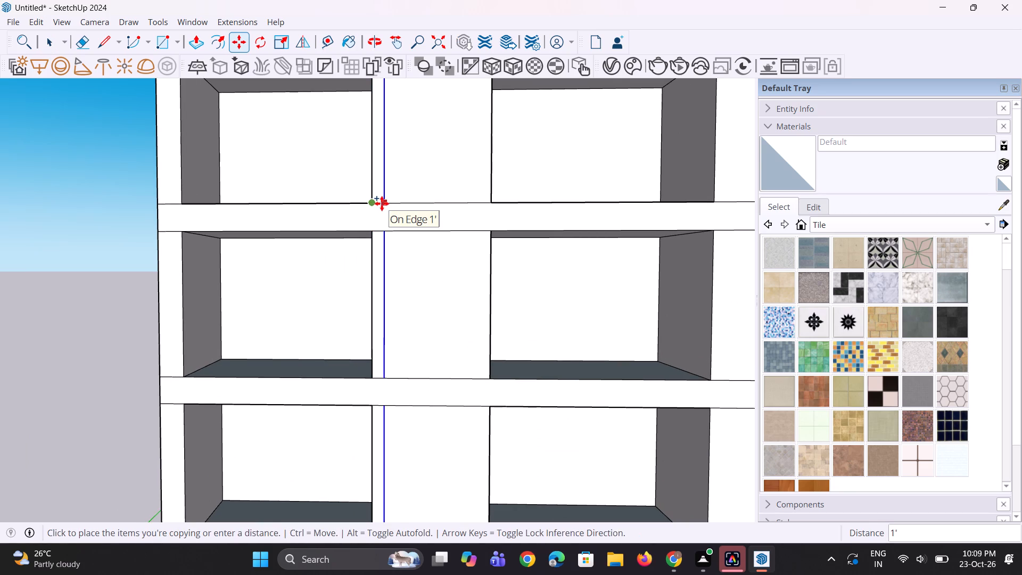
{"action": "left_click", "coordinate": [382, 203]}
{"action": "key", "text": "space"}
{"action": "key", "text": "space"}
{"action": "scroll", "coordinate": [359, 240], "scroll_direction": "down", "scroll_amount": 8}
{"action": "key", "text": "space"}
{"action": "key", "text": "space"}
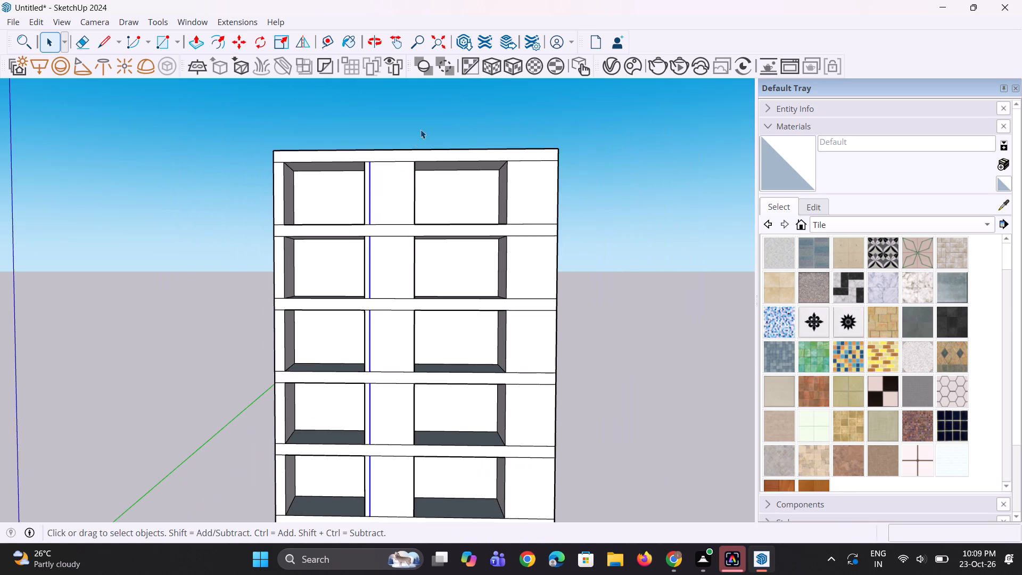
{"action": "left_click", "coordinate": [421, 129]}
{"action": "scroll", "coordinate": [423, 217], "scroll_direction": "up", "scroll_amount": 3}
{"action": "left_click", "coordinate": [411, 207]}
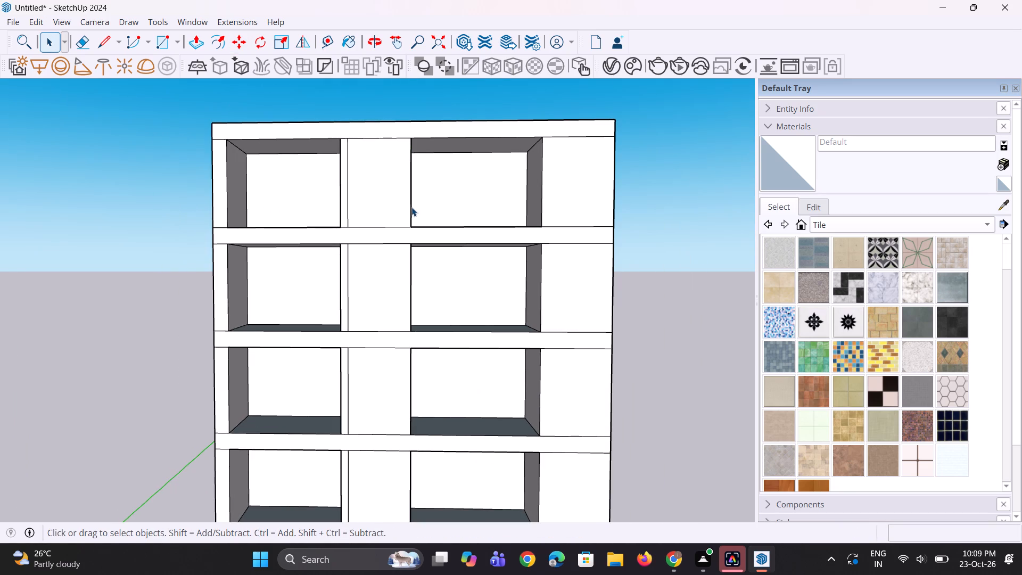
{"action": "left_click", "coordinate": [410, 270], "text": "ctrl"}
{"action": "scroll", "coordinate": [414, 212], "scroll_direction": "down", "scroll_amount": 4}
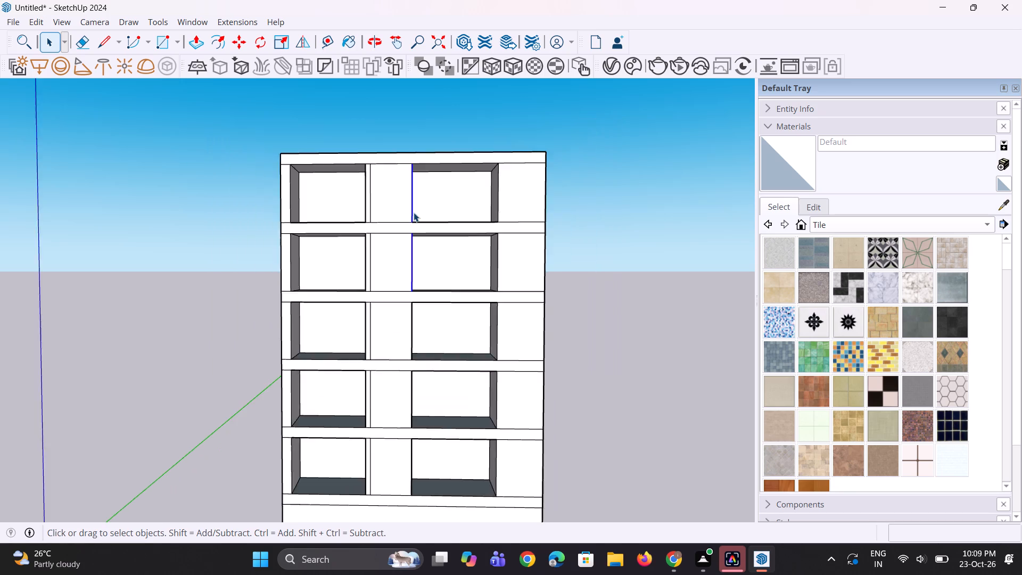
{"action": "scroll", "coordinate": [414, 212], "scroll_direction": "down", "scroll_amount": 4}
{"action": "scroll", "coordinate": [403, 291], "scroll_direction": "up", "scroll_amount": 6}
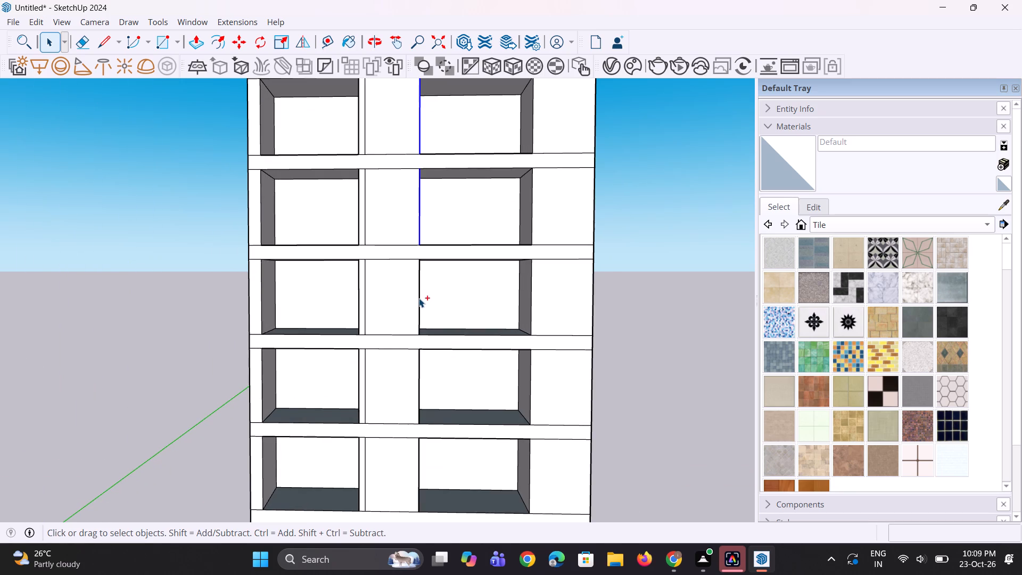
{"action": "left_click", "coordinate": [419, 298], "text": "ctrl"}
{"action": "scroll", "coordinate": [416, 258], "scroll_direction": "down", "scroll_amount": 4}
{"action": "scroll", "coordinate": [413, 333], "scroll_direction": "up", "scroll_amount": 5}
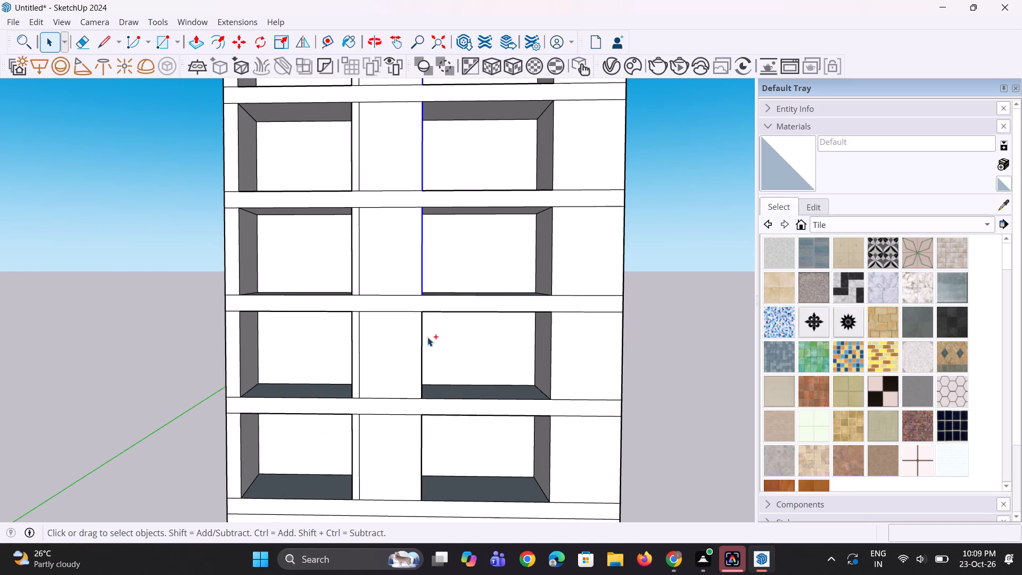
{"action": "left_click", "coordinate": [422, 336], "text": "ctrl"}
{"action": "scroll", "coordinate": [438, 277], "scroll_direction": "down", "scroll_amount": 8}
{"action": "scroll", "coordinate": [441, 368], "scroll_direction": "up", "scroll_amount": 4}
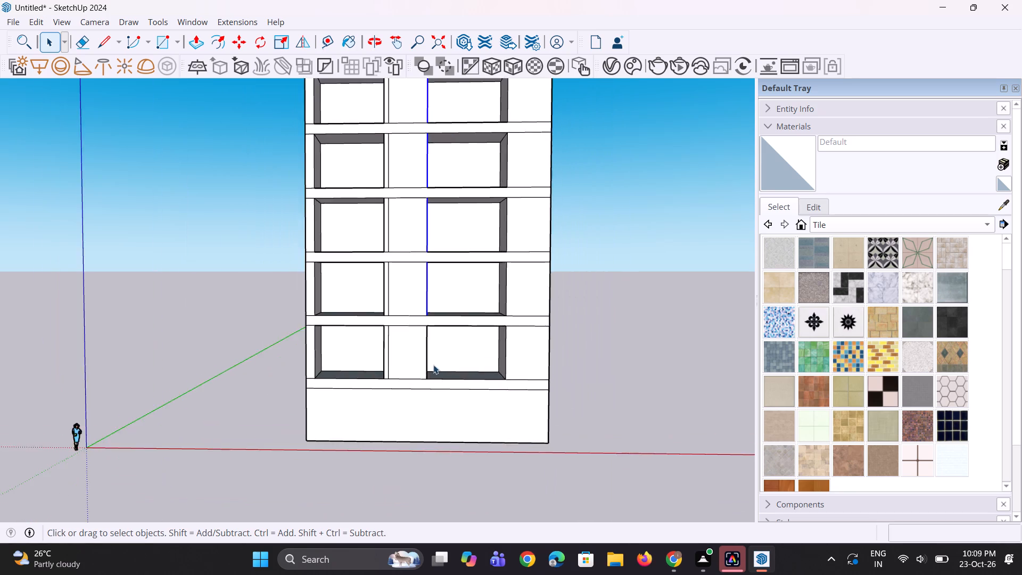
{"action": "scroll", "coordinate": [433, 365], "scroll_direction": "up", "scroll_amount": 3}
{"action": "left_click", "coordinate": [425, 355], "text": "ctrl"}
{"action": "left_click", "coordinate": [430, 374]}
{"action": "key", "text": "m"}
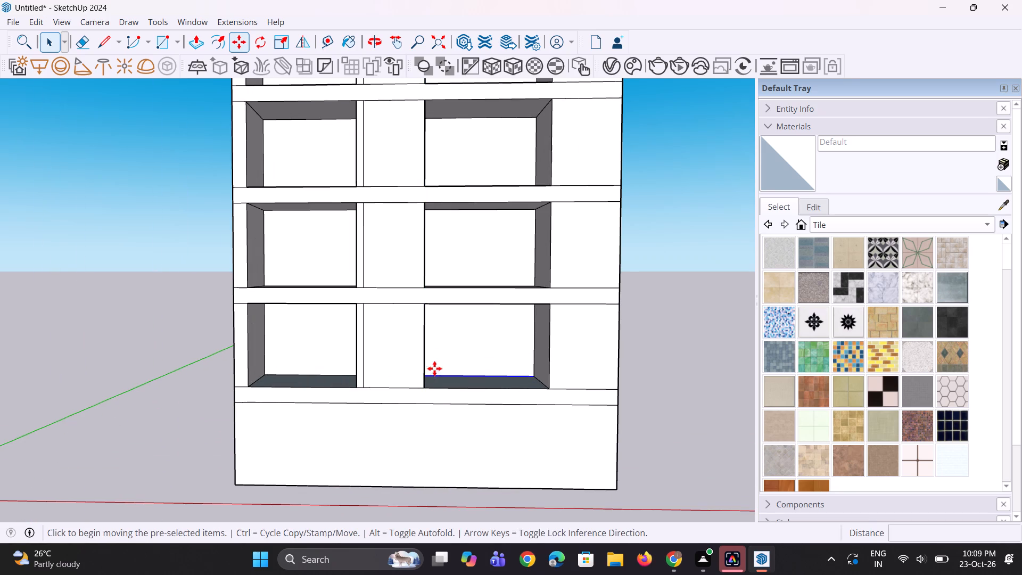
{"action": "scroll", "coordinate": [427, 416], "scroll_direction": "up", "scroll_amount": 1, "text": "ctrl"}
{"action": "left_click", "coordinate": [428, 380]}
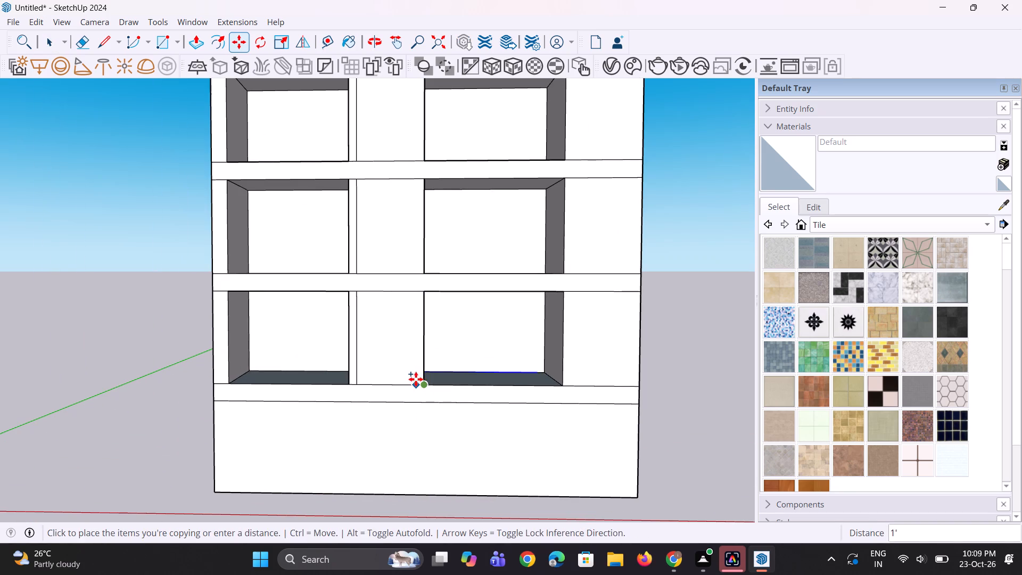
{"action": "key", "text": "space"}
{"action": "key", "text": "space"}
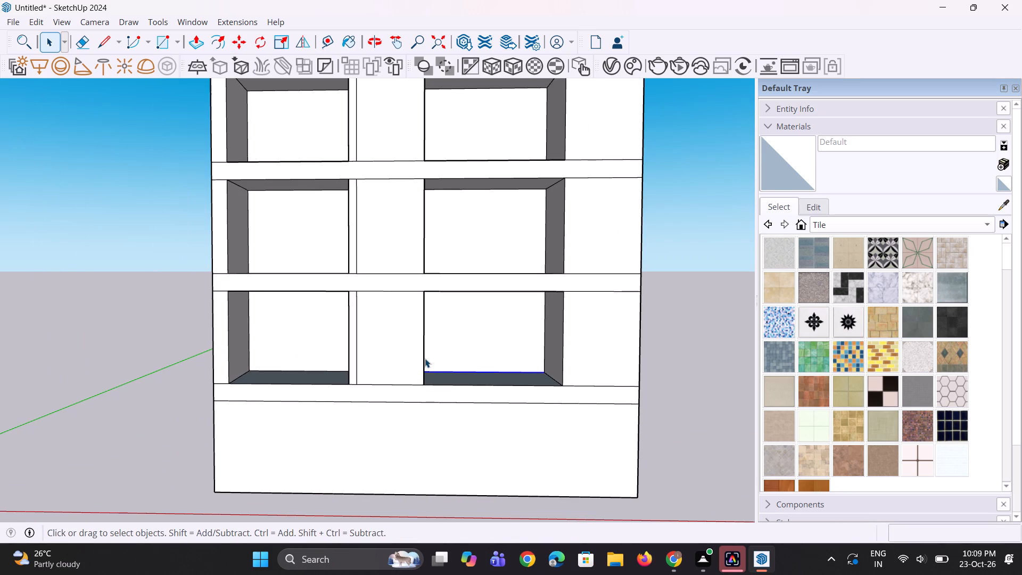
Copy the middle pier's right vertical edges on all five upper storeys a short distance into the pier, mirroring the left strips.
{"action": "left_click", "coordinate": [424, 358]}
{"action": "scroll", "coordinate": [424, 328], "scroll_direction": "up", "scroll_amount": 4}
{"action": "scroll", "coordinate": [411, 116], "scroll_direction": "up", "scroll_amount": 1}
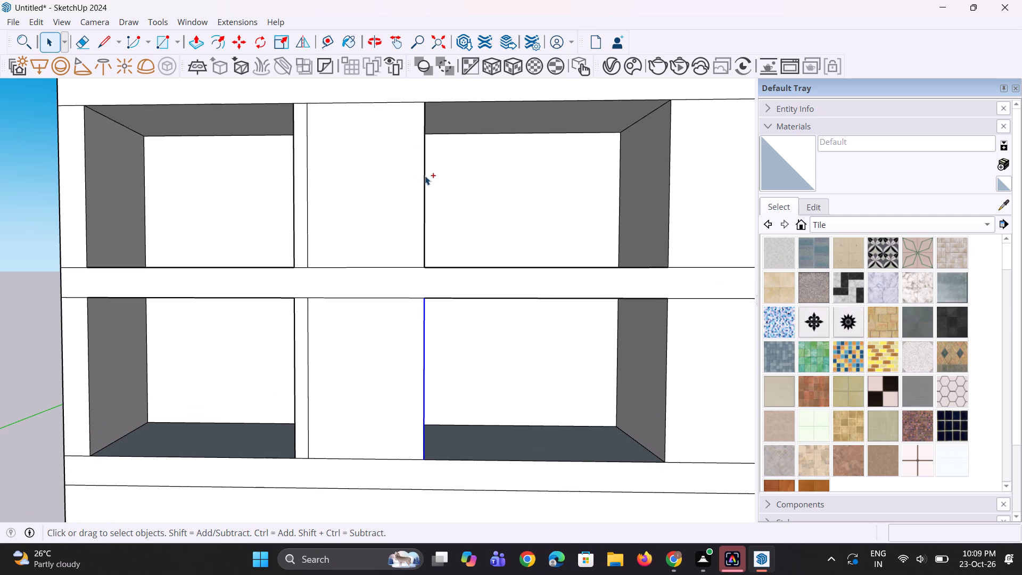
{"action": "left_click", "coordinate": [425, 176], "text": "ctrl"}
{"action": "scroll", "coordinate": [432, 218], "scroll_direction": "down", "scroll_amount": 9}
{"action": "scroll", "coordinate": [436, 131], "scroll_direction": "up", "scroll_amount": 7}
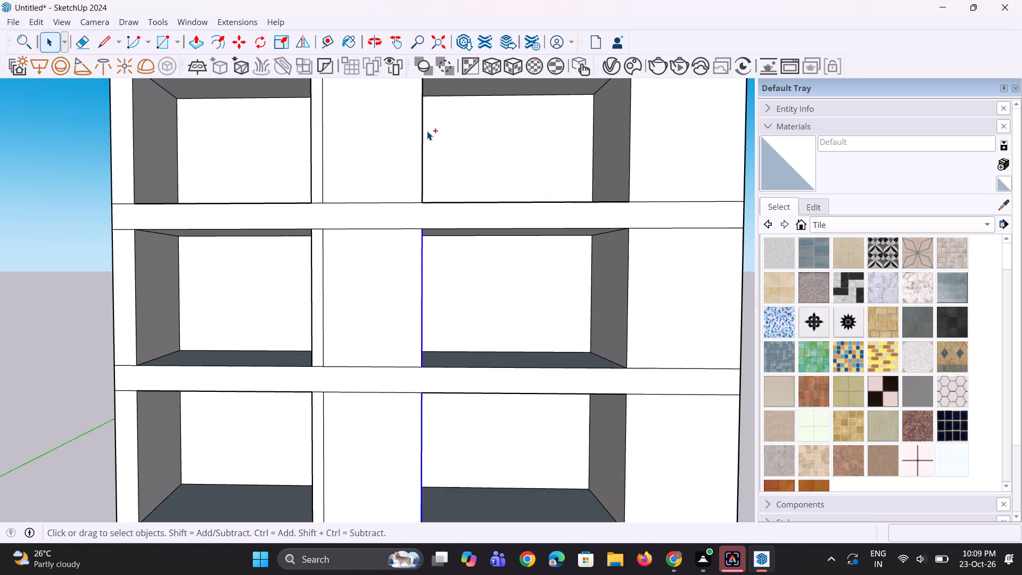
{"action": "left_click", "coordinate": [422, 133], "text": "ctrl"}
{"action": "scroll", "coordinate": [422, 256], "scroll_direction": "down", "scroll_amount": 16}
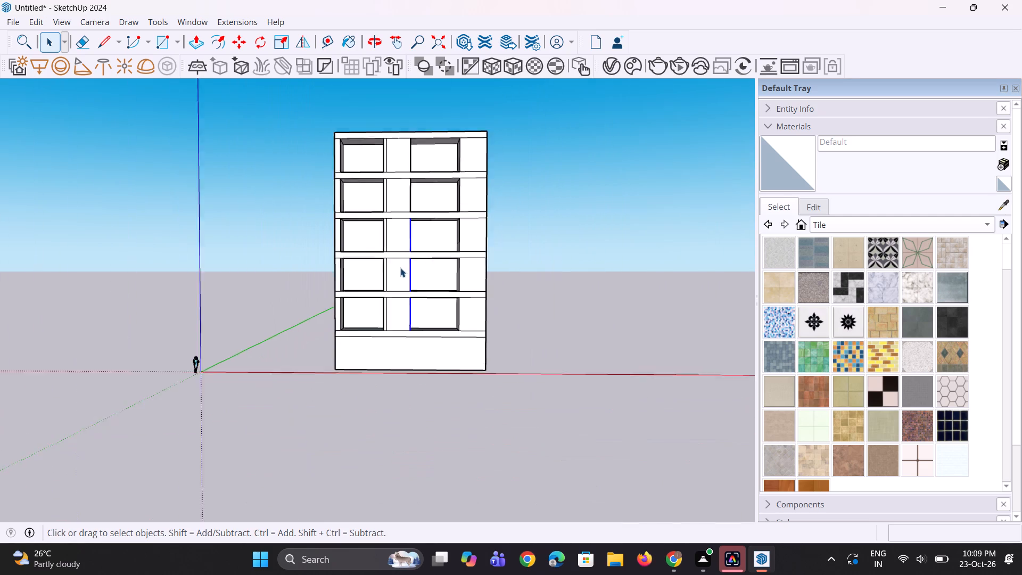
{"action": "scroll", "coordinate": [400, 268], "scroll_direction": "down", "scroll_amount": 1}
{"action": "scroll", "coordinate": [408, 170], "scroll_direction": "up", "scroll_amount": 12}
{"action": "scroll", "coordinate": [420, 244], "scroll_direction": "up", "scroll_amount": 3}
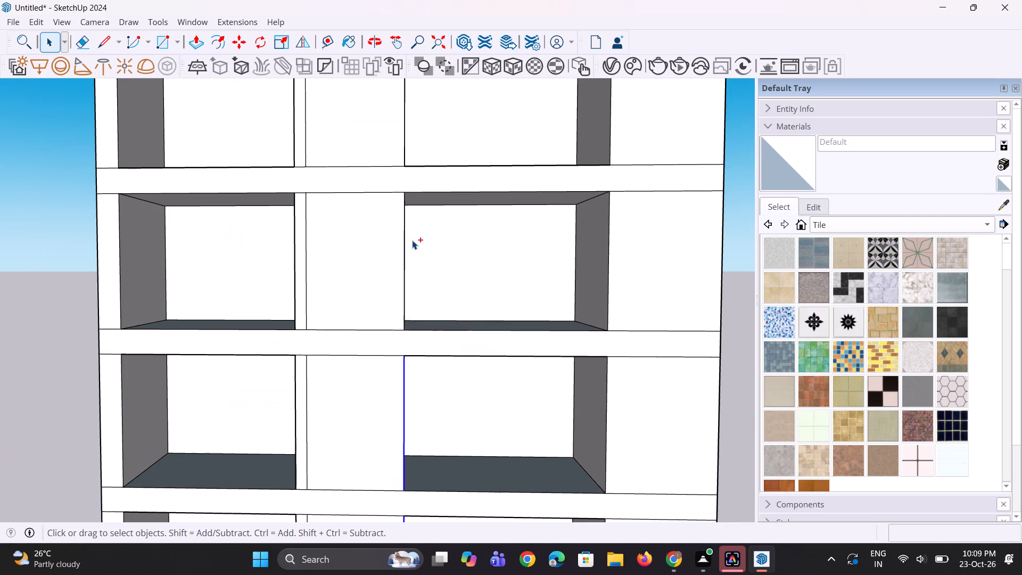
{"action": "left_click", "coordinate": [405, 240], "text": "ctrl"}
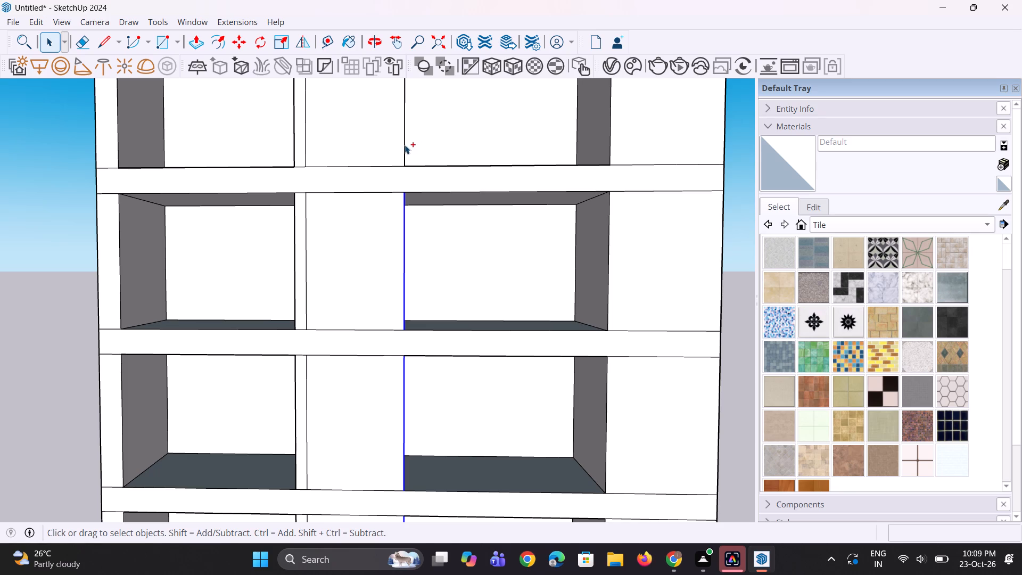
{"action": "left_click", "coordinate": [405, 145], "text": "ctrl"}
{"action": "scroll", "coordinate": [409, 169], "scroll_direction": "down", "scroll_amount": 8}
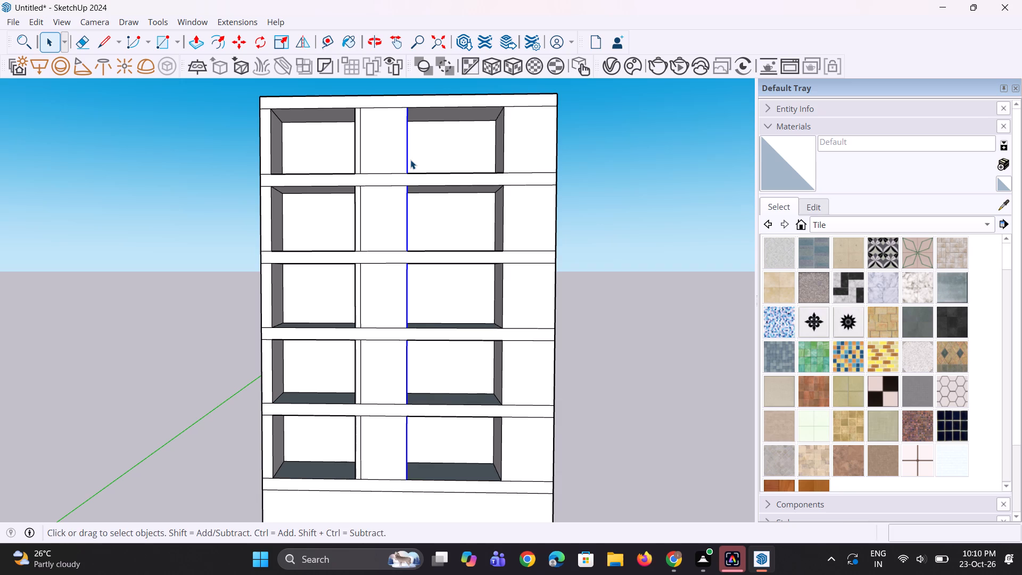
{"action": "key", "text": "m"}
{"action": "scroll", "coordinate": [402, 155], "scroll_direction": "up", "scroll_amount": 2}
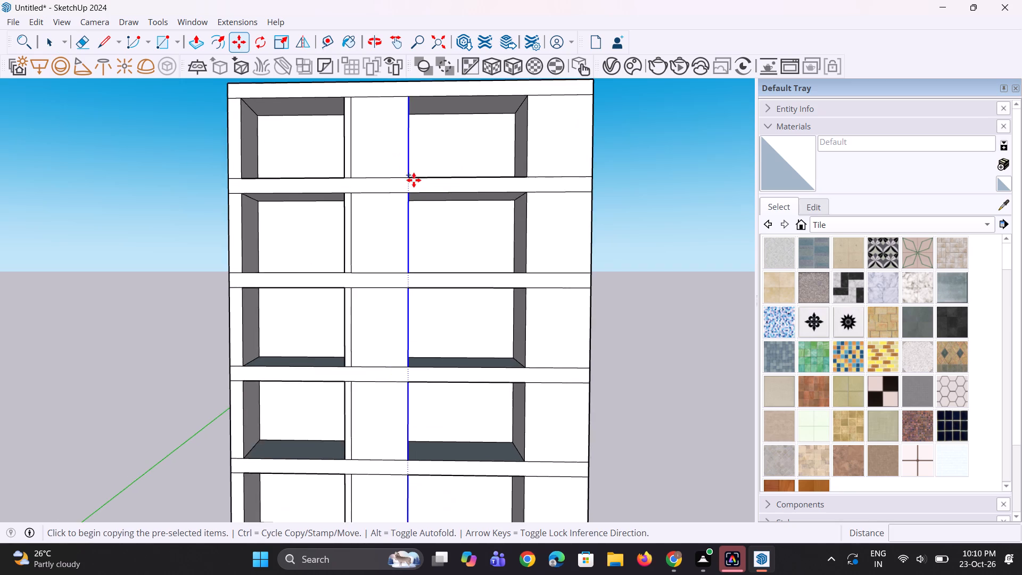
{"action": "scroll", "coordinate": [414, 180], "scroll_direction": "up", "scroll_amount": 2}
{"action": "left_click", "coordinate": [413, 180]}
{"action": "left_click", "coordinate": [398, 180]}
{"action": "scroll", "coordinate": [406, 184], "scroll_direction": "down", "scroll_amount": 3}
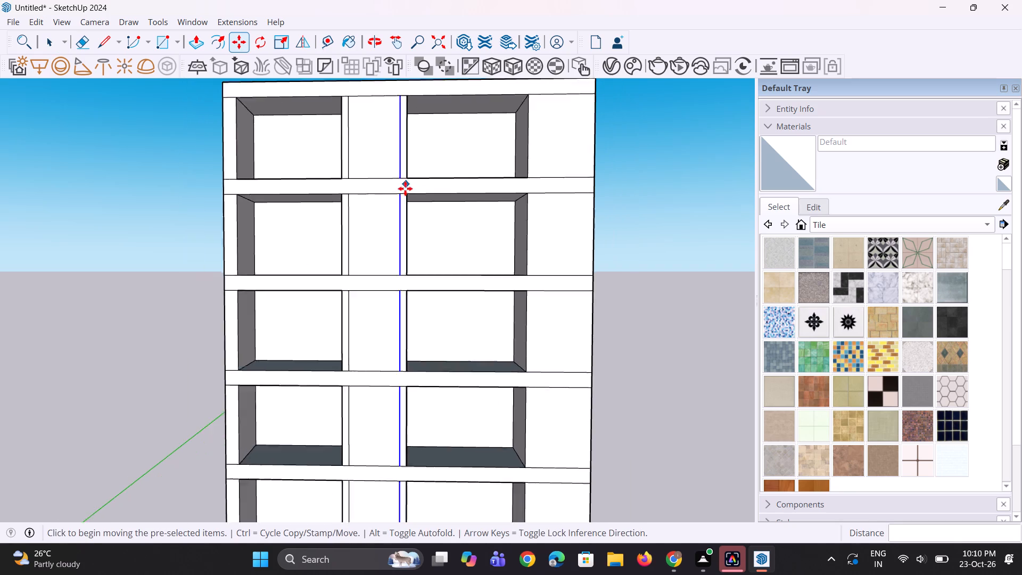
{"action": "scroll", "coordinate": [405, 188], "scroll_direction": "down", "scroll_amount": 6}
{"action": "key", "text": "space"}
{"action": "left_click", "coordinate": [557, 187]}
{"action": "key", "text": "space"}
Push the middle pier's central panel on the top storey inward about 5' 4 1/2".
{"action": "middle_click_drag", "start_coordinate": [537, 201], "coordinate": [499, 215]}
{"action": "scroll", "coordinate": [403, 165], "scroll_direction": "up", "scroll_amount": 1}
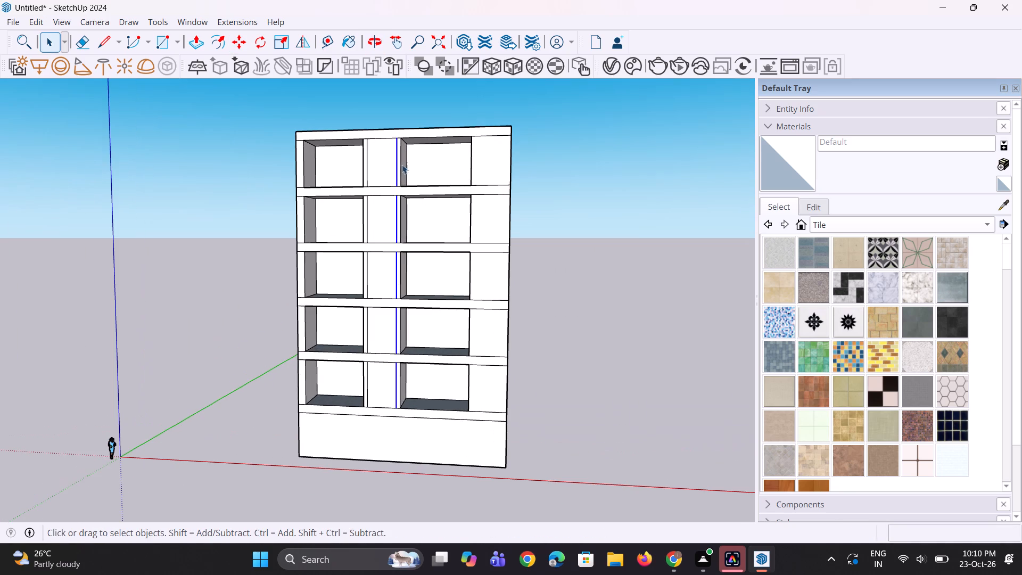
{"action": "key", "text": "p"}
{"action": "scroll", "coordinate": [382, 185], "scroll_direction": "up", "scroll_amount": 1}
{"action": "middle_click_drag", "start_coordinate": [382, 185], "coordinate": [385, 224]}
{"action": "scroll", "coordinate": [385, 224], "scroll_direction": "down", "scroll_amount": 4}
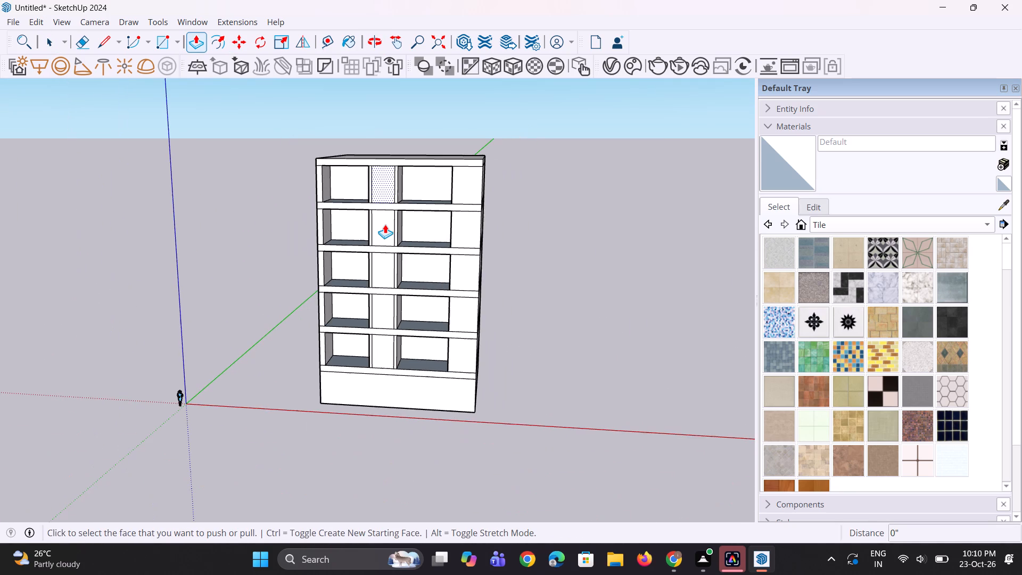
{"action": "scroll", "coordinate": [398, 206], "scroll_direction": "up", "scroll_amount": 4}
{"action": "left_click", "coordinate": [382, 187]}
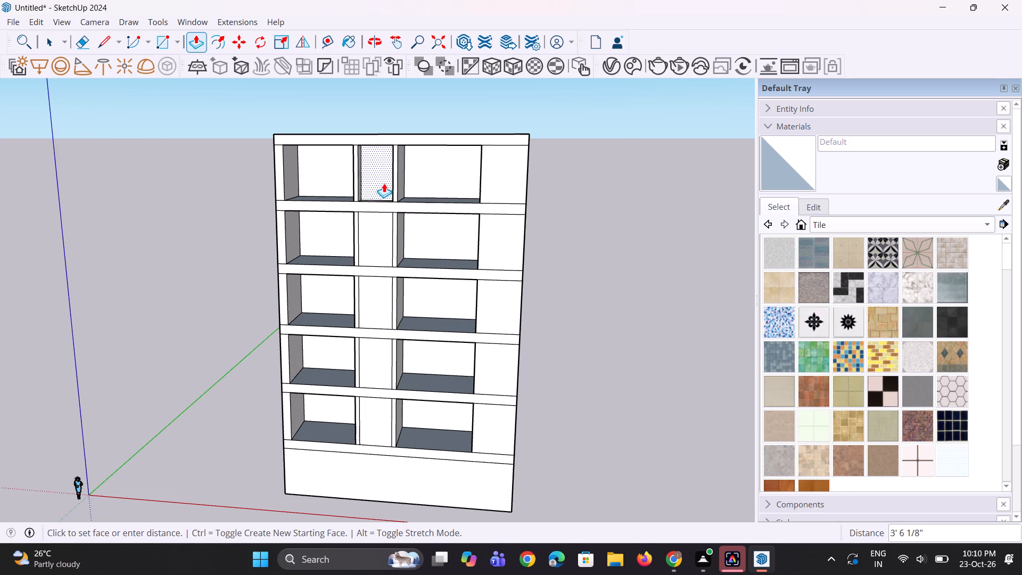
{"action": "left_click", "coordinate": [384, 182]}
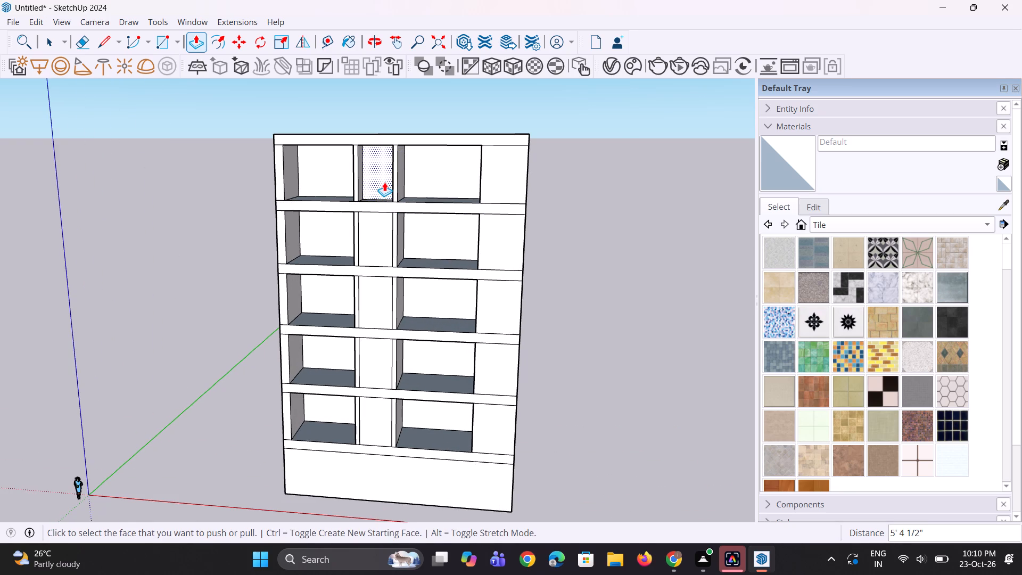
Repeat the same recess depth on the pier's central panel one storey below the top.
{"action": "scroll", "coordinate": [386, 191], "scroll_direction": "down", "scroll_amount": 4}
{"action": "scroll", "coordinate": [387, 211], "scroll_direction": "up", "scroll_amount": 6}
{"action": "middle_click_drag", "start_coordinate": [386, 216], "coordinate": [392, 230]}
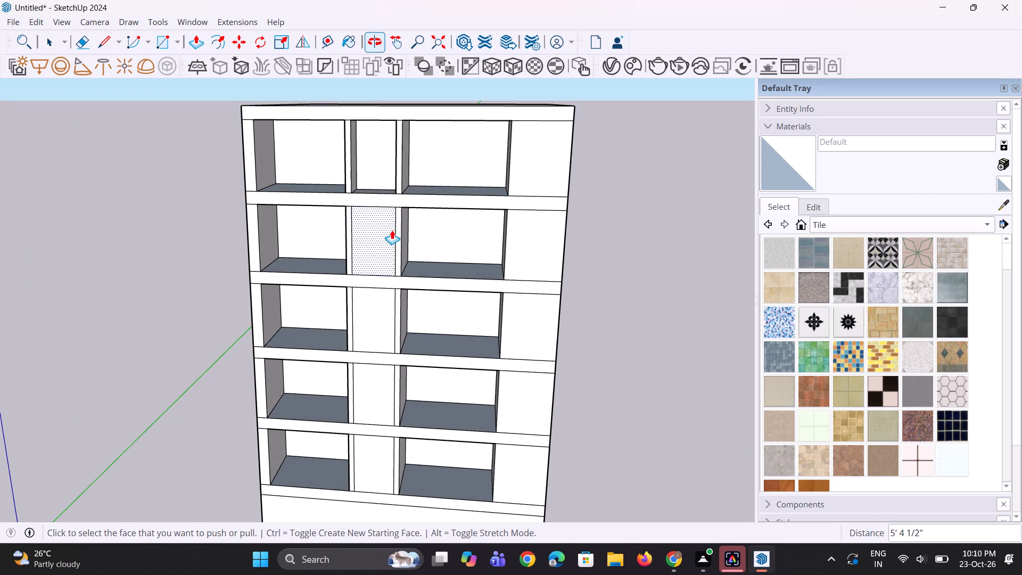
{"action": "scroll", "coordinate": [392, 230], "scroll_direction": "down", "scroll_amount": 4}
{"action": "double_click", "coordinate": [386, 253]}
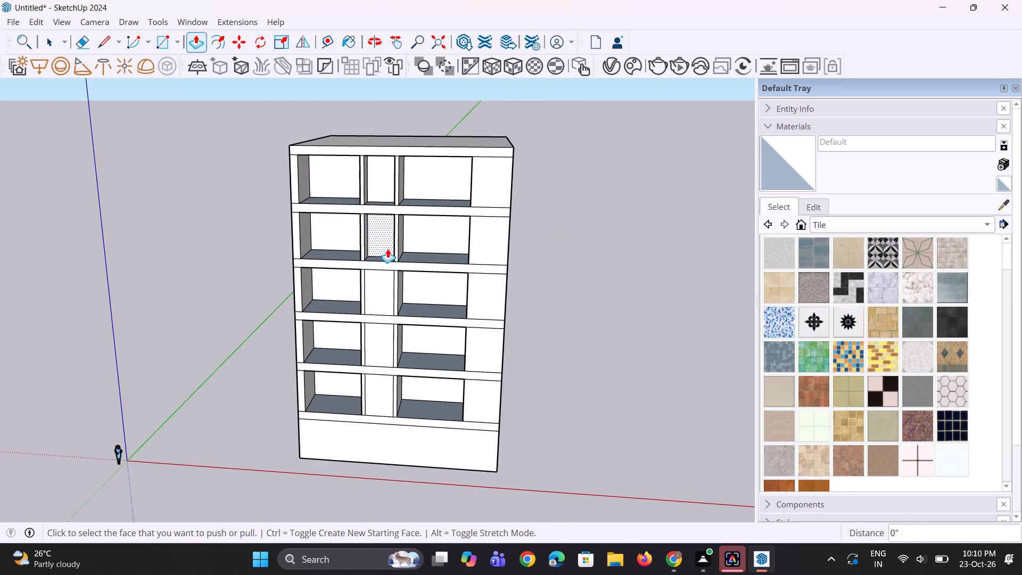
Push the back face of the pier recess on the second storey from the top about 9' 2 9/16" deeper.
{"action": "scroll", "coordinate": [389, 250], "scroll_direction": "up", "scroll_amount": 5}
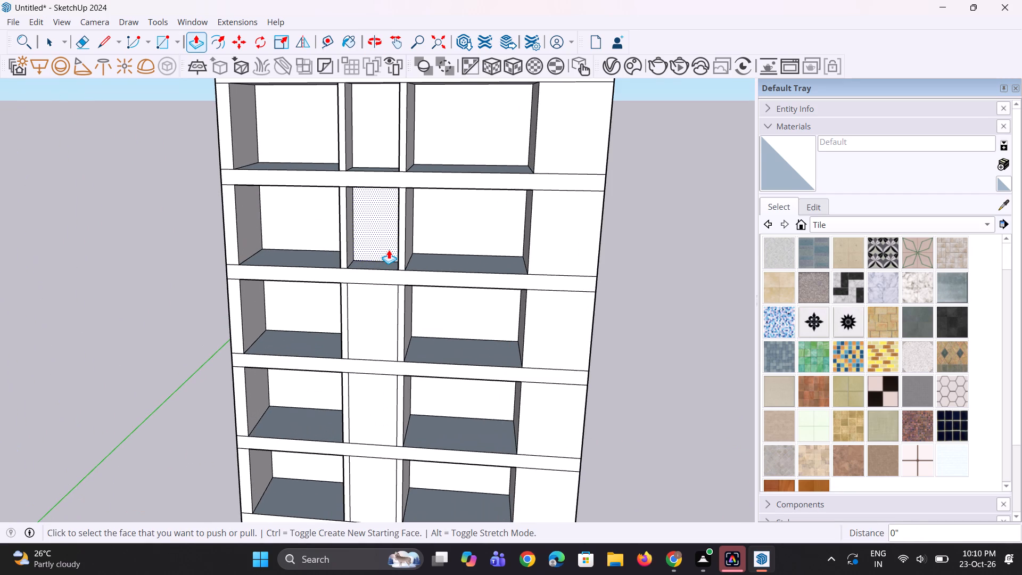
{"action": "middle_click_drag", "start_coordinate": [388, 245], "coordinate": [378, 247]}
{"action": "scroll", "coordinate": [378, 247], "scroll_direction": "up", "scroll_amount": 3}
{"action": "left_click", "coordinate": [379, 236]}
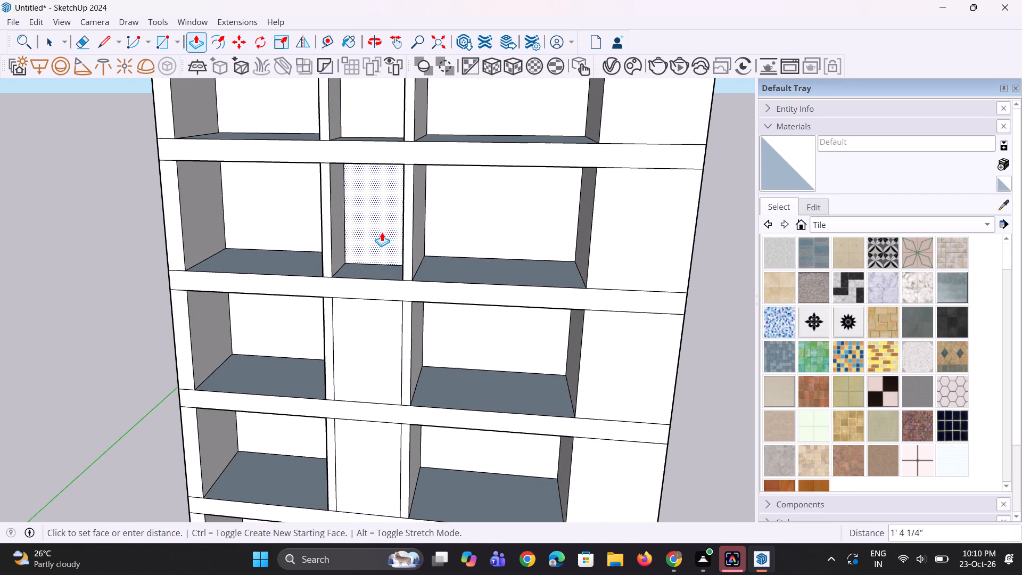
{"action": "left_click", "coordinate": [386, 217]}
Raise the floor of that second-from-top pier recess by about 2' 1 1/4".
{"action": "scroll", "coordinate": [390, 216], "scroll_direction": "down", "scroll_amount": 4}
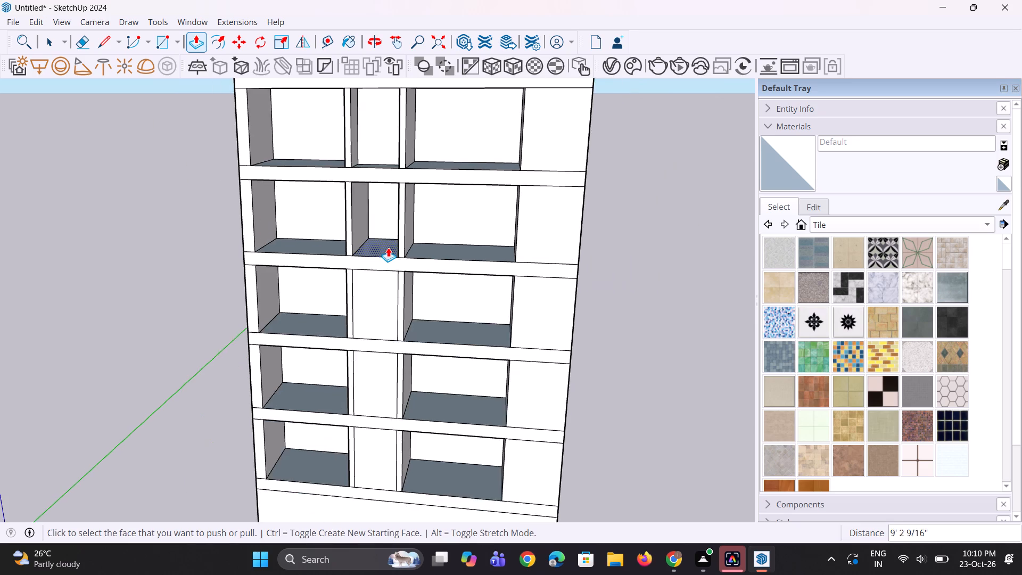
{"action": "scroll", "coordinate": [388, 248], "scroll_direction": "up", "scroll_amount": 3}
{"action": "left_click", "coordinate": [388, 248]}
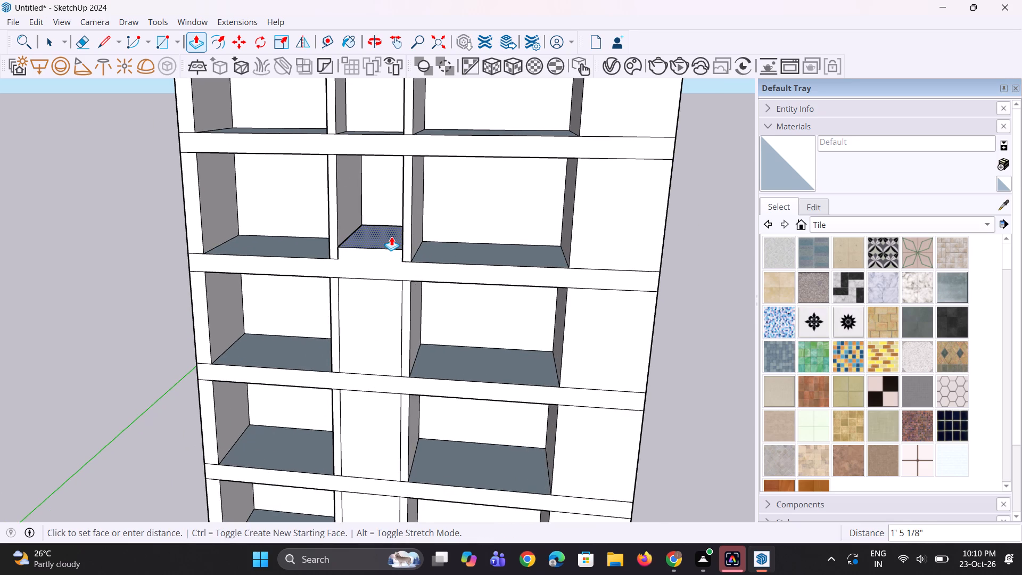
{"action": "left_click", "coordinate": [393, 231]}
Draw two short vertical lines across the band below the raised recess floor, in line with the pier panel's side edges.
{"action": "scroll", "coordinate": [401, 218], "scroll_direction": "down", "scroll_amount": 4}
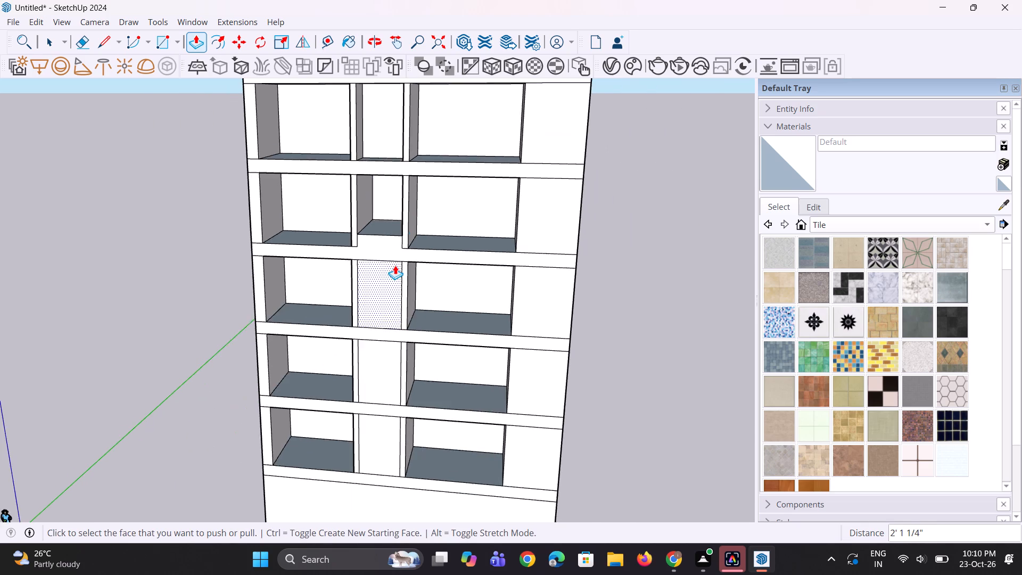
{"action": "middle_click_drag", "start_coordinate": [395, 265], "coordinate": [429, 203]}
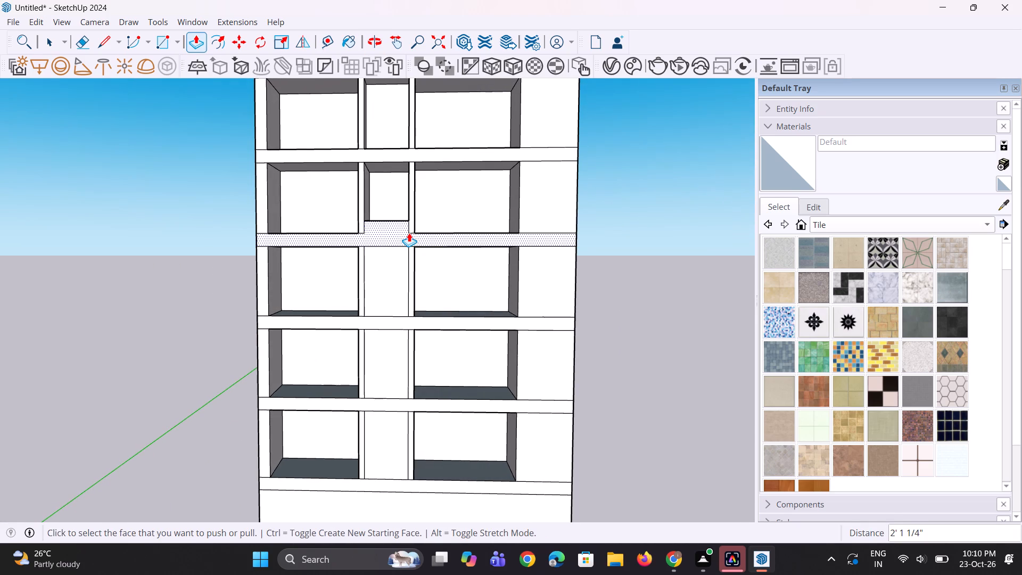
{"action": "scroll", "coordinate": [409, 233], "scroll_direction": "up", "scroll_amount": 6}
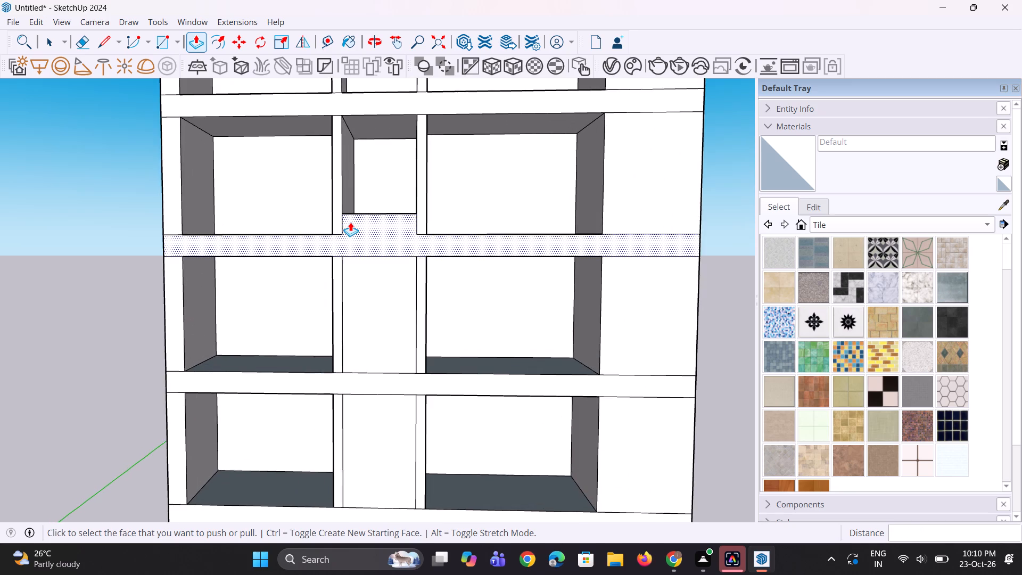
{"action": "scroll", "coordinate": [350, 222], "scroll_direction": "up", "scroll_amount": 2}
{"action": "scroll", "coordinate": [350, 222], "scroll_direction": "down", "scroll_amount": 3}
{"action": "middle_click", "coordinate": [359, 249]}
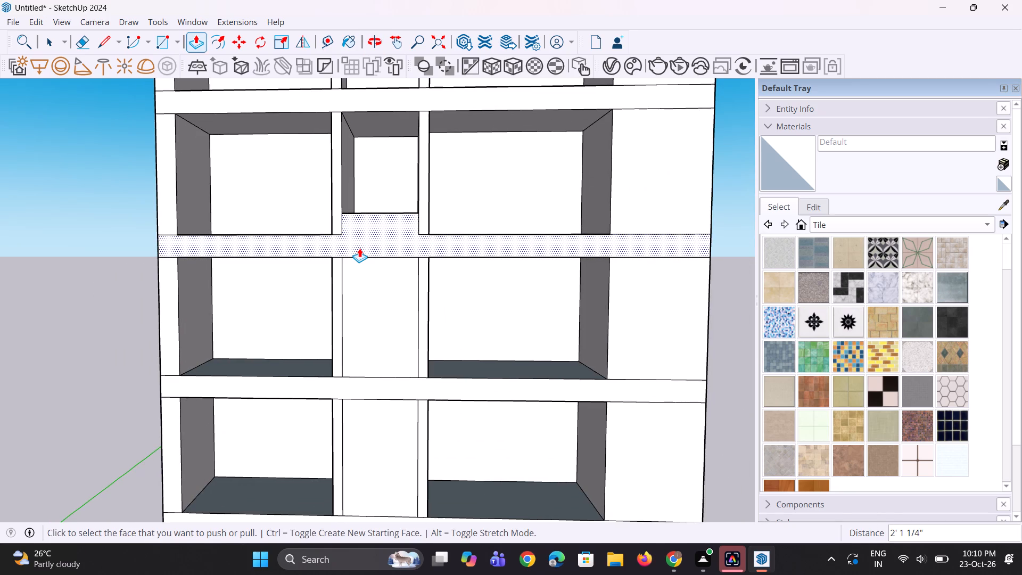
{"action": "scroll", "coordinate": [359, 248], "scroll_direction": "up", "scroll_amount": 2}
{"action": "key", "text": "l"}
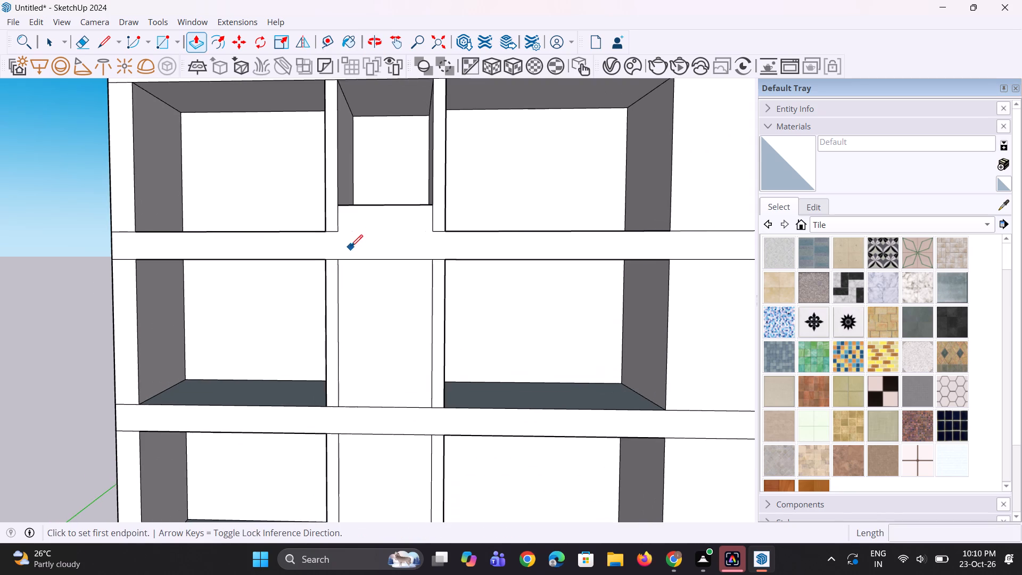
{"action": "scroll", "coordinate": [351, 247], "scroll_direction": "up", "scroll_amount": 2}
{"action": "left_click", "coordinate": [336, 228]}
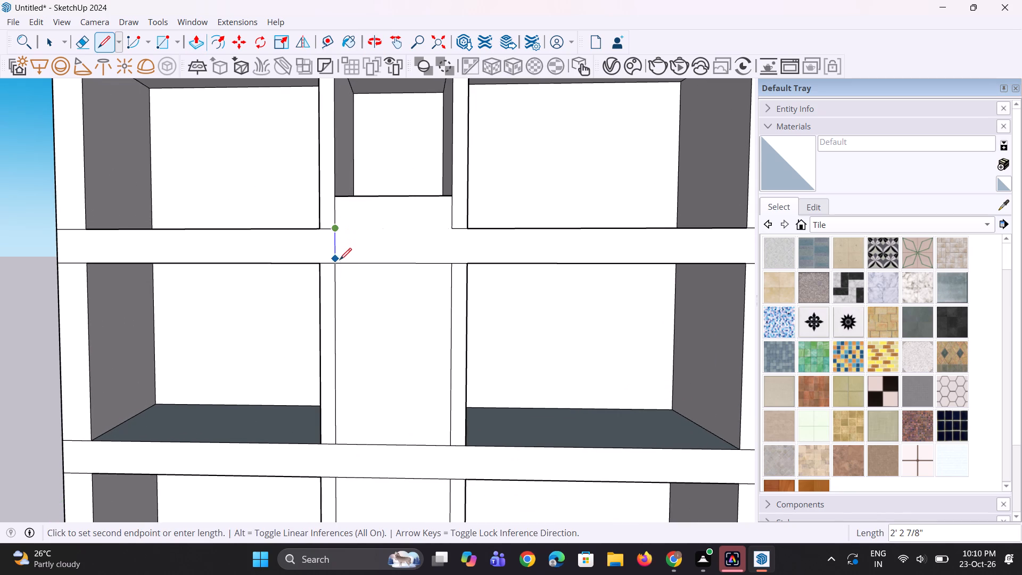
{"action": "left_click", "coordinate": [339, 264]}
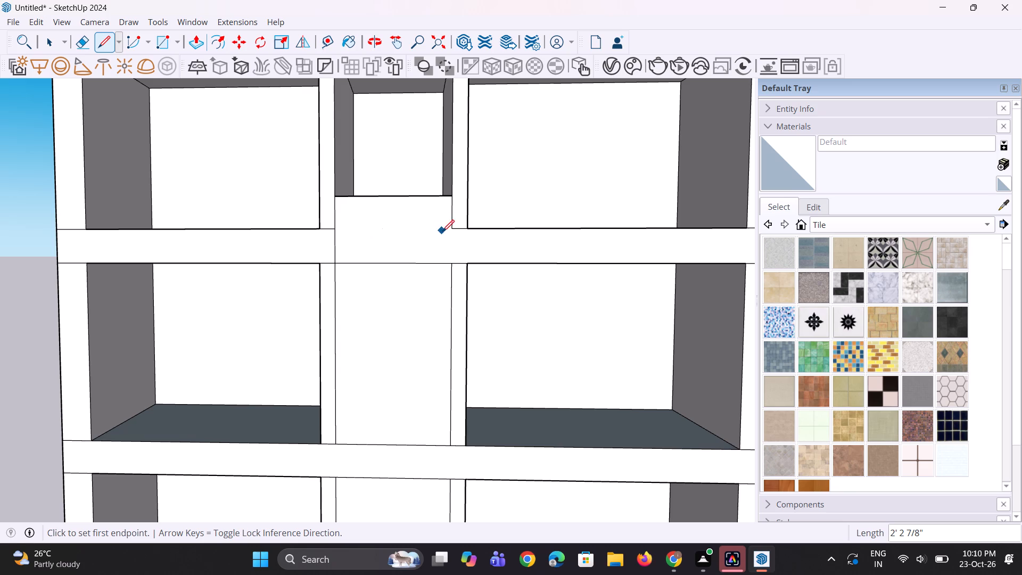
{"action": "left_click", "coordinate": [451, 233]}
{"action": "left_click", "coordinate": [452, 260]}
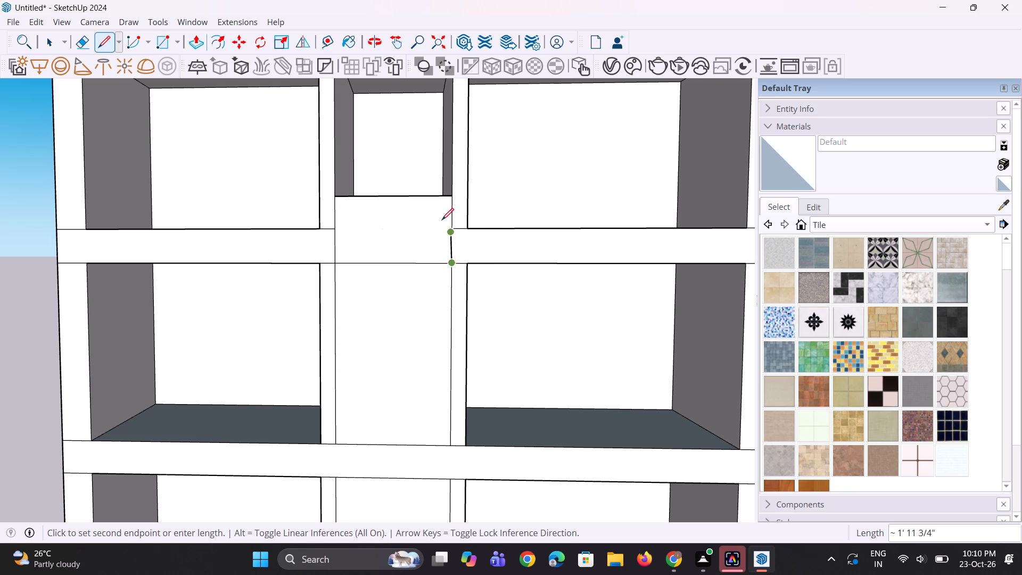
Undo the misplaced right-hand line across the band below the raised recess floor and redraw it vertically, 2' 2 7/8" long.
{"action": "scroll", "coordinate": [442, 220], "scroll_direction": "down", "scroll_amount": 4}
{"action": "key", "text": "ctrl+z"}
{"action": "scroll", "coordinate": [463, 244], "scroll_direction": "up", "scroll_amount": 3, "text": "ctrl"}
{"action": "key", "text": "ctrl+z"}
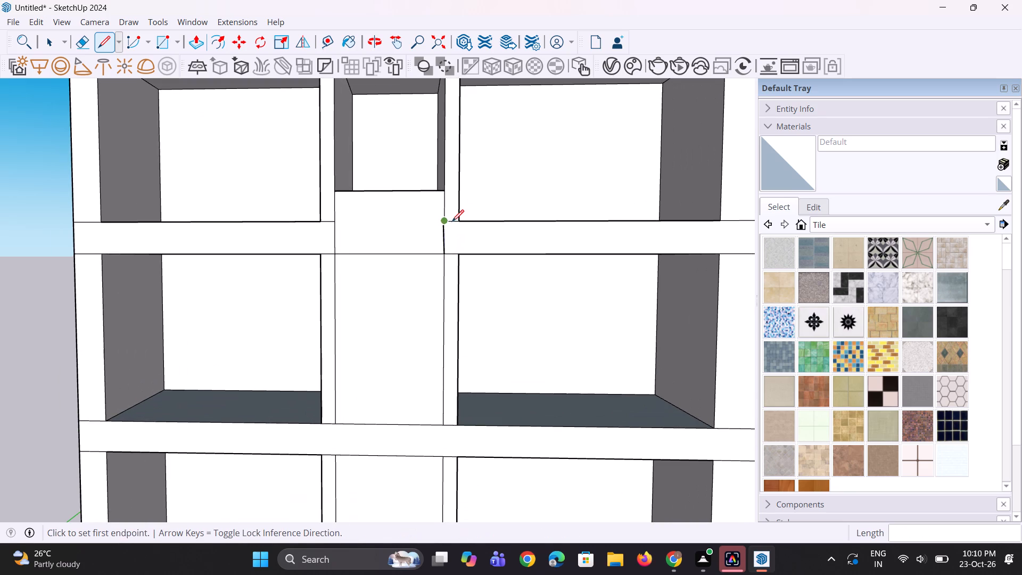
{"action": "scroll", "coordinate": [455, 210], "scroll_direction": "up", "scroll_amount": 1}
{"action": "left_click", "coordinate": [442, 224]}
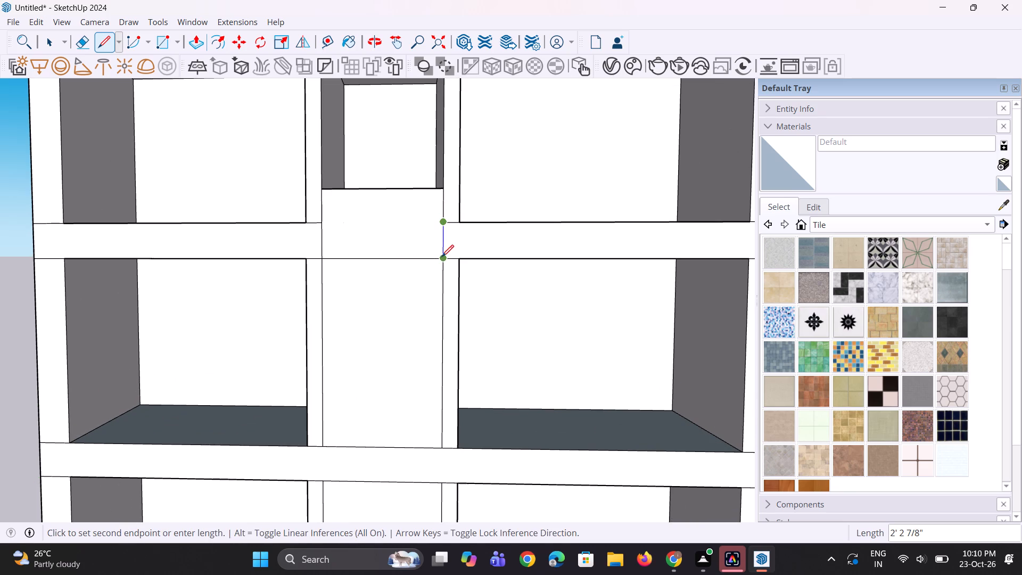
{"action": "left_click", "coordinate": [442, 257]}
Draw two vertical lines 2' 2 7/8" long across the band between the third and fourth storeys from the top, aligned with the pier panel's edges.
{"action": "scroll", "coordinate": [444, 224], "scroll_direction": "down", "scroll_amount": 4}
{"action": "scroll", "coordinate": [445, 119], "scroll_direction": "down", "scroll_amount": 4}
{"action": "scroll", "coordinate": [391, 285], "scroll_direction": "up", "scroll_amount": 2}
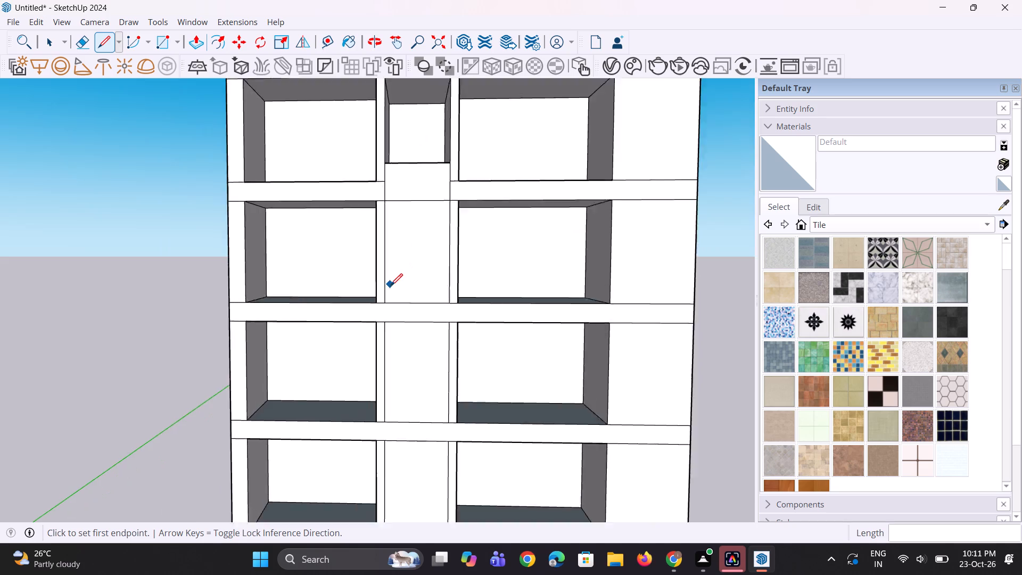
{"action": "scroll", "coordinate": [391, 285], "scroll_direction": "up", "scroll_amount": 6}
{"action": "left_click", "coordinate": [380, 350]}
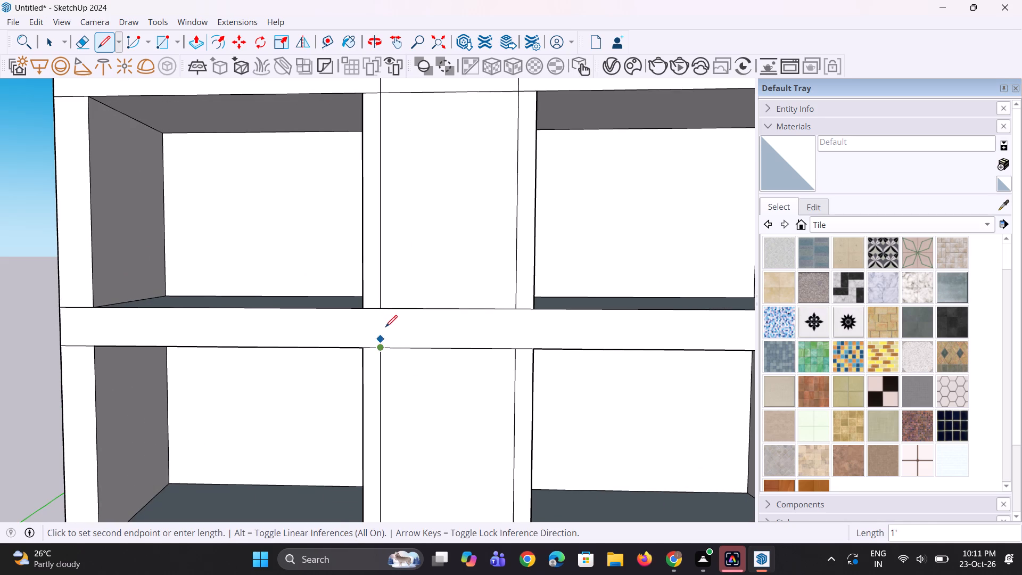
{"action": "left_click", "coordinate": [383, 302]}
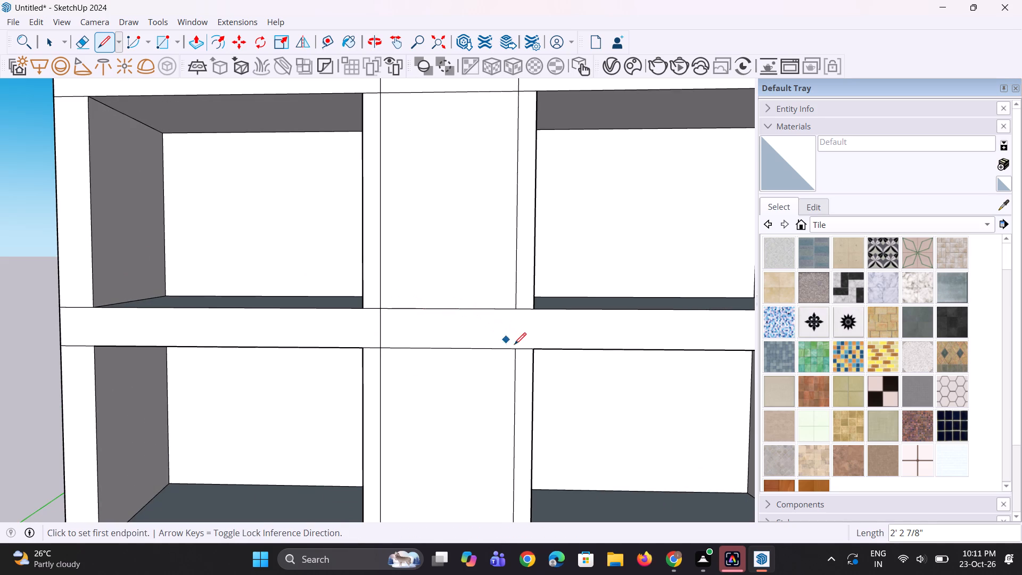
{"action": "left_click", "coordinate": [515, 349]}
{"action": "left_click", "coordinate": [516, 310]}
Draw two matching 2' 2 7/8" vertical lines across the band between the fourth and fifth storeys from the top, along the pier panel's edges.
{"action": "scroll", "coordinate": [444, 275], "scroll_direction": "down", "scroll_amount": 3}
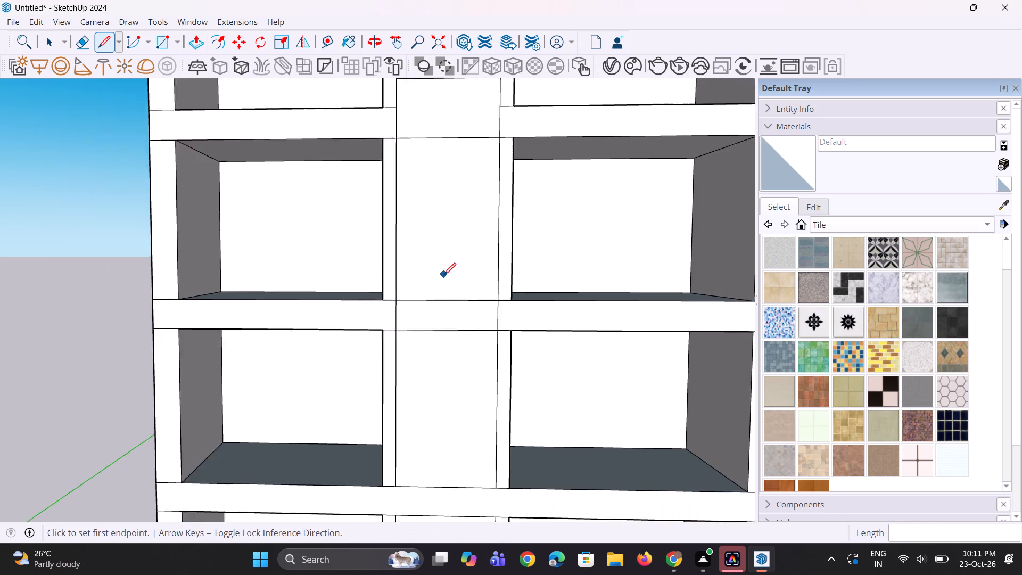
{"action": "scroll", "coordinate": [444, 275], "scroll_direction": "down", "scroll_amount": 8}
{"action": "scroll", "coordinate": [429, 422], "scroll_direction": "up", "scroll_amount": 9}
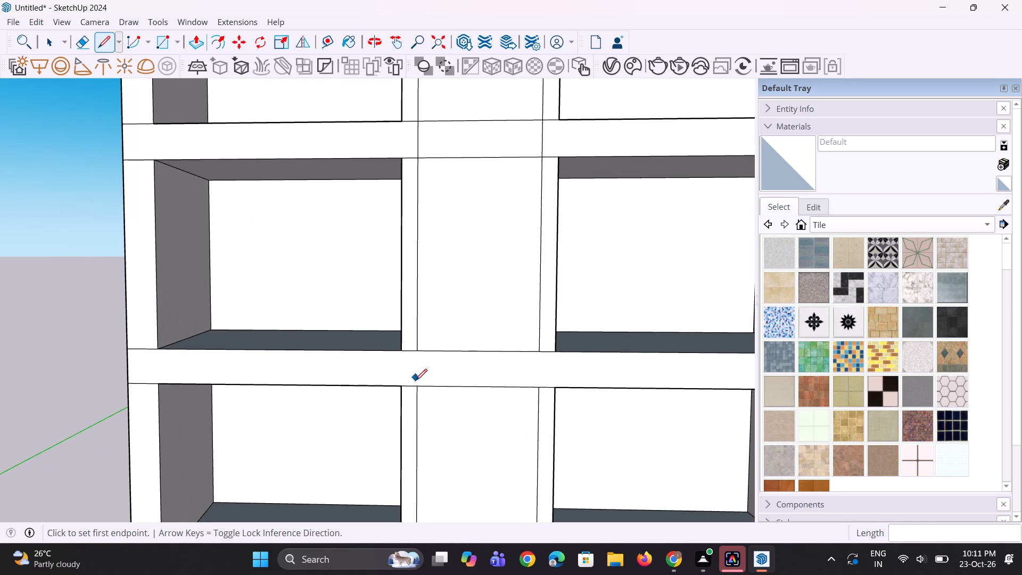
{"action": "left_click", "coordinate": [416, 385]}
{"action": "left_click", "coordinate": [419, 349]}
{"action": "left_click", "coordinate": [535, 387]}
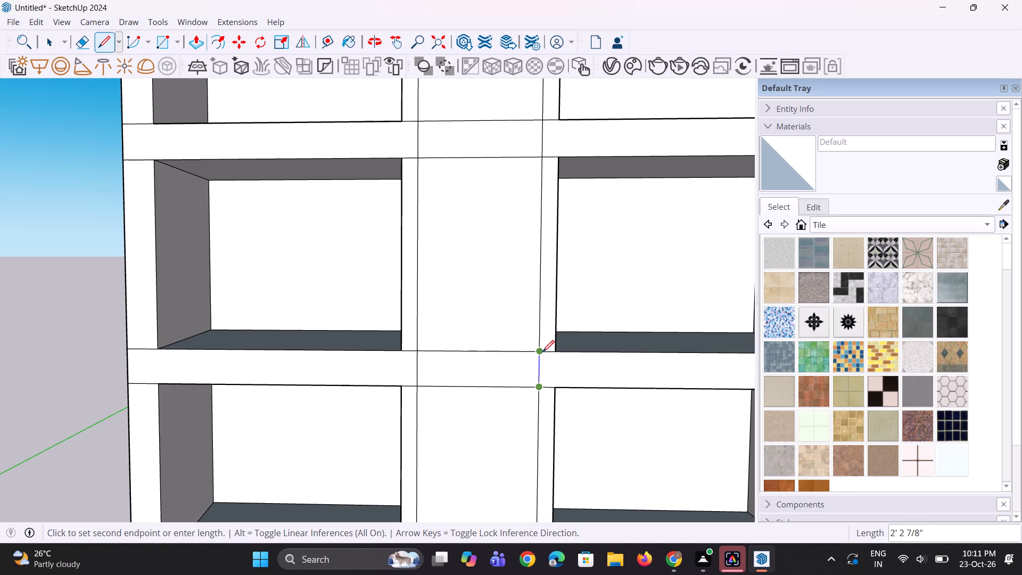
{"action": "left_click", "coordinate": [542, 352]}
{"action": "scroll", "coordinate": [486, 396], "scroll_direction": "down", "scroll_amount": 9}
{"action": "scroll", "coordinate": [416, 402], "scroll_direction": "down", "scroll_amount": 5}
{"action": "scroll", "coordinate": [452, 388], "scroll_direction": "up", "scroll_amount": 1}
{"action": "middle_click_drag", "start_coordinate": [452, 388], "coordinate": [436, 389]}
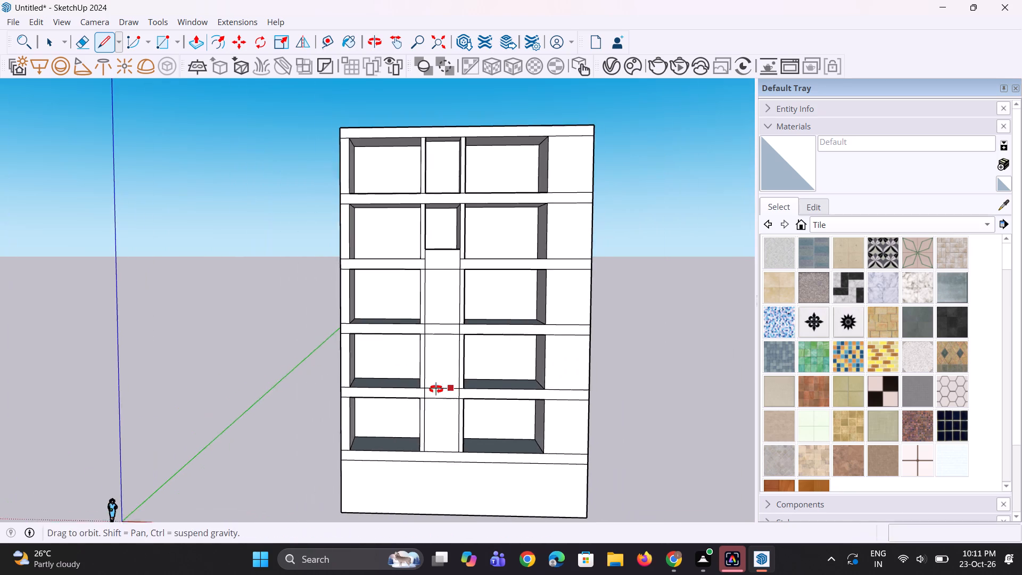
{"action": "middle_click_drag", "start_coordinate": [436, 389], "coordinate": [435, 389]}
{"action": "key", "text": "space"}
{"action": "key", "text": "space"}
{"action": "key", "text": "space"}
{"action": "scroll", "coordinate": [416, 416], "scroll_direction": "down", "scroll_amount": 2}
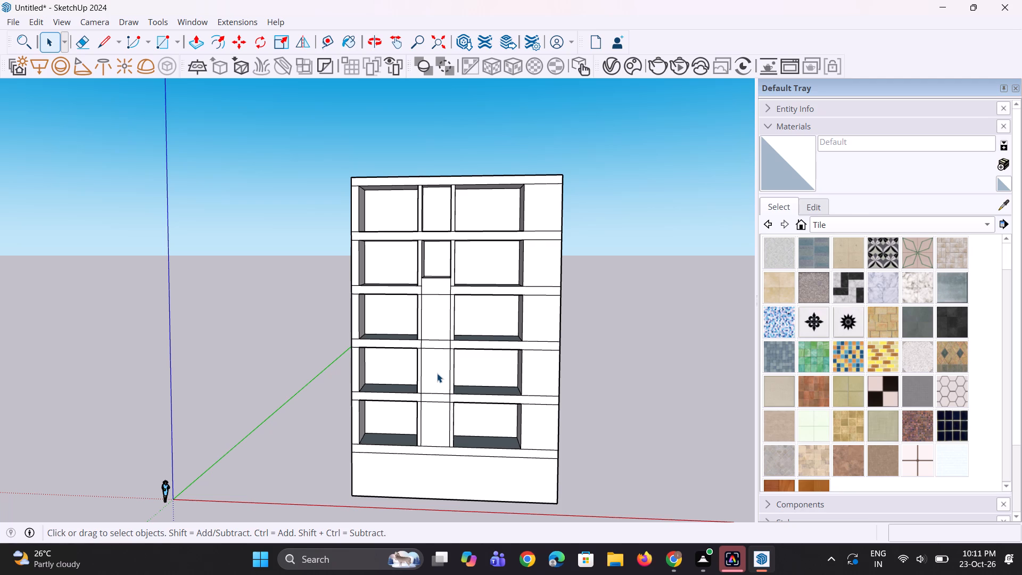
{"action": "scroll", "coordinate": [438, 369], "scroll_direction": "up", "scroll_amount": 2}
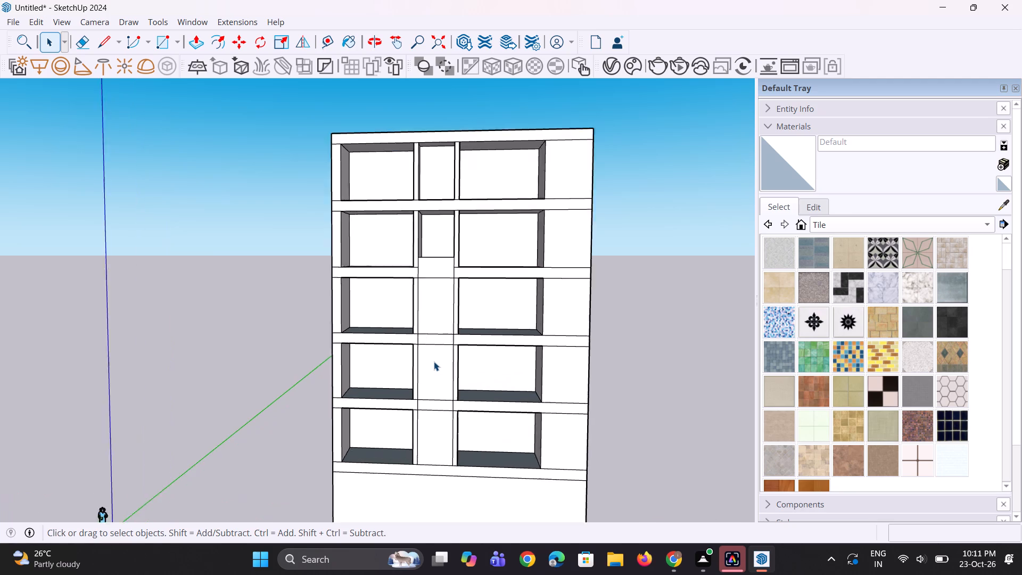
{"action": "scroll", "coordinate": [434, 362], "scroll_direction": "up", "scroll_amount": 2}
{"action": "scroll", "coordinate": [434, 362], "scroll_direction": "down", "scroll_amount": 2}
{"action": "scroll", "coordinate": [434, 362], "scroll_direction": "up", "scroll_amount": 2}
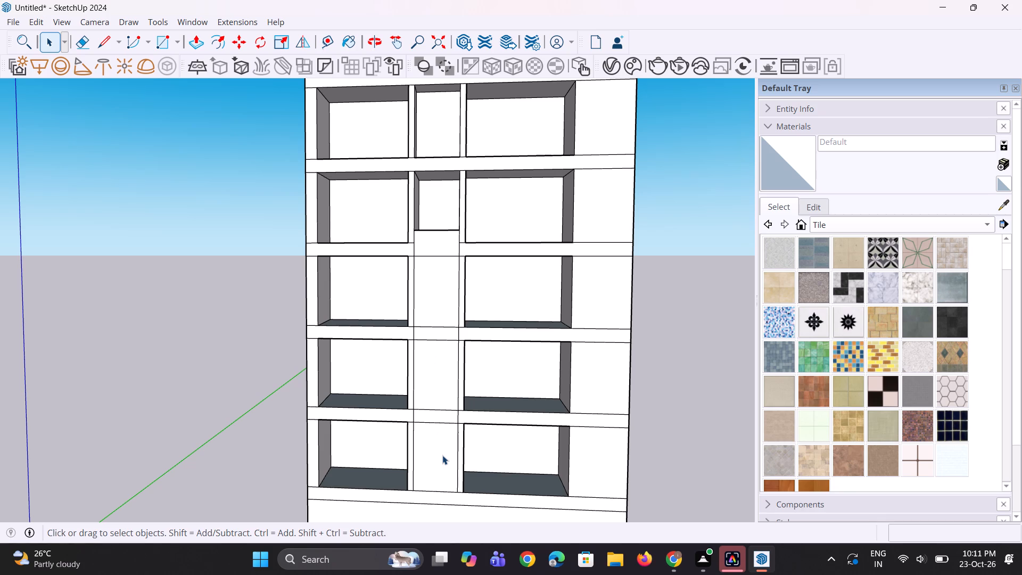
Undo the band lines, the raised recess floor, the central-panel recesses and the right-hand strips, back to a pier with only its left strip.
{"action": "key", "text": "p"}
{"action": "scroll", "coordinate": [452, 450], "scroll_direction": "up", "scroll_amount": 1}
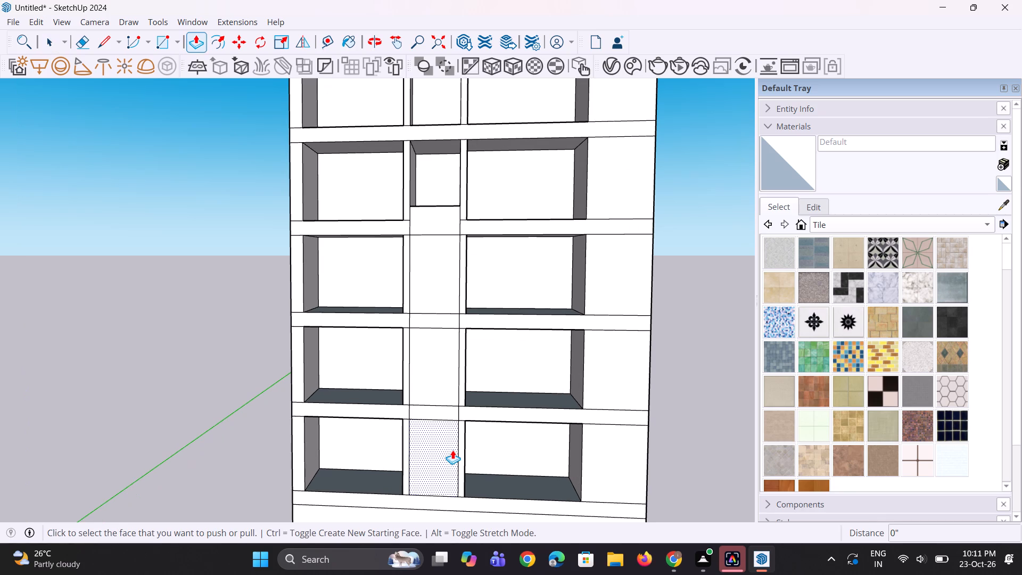
{"action": "scroll", "coordinate": [456, 448], "scroll_direction": "down", "scroll_amount": 4}
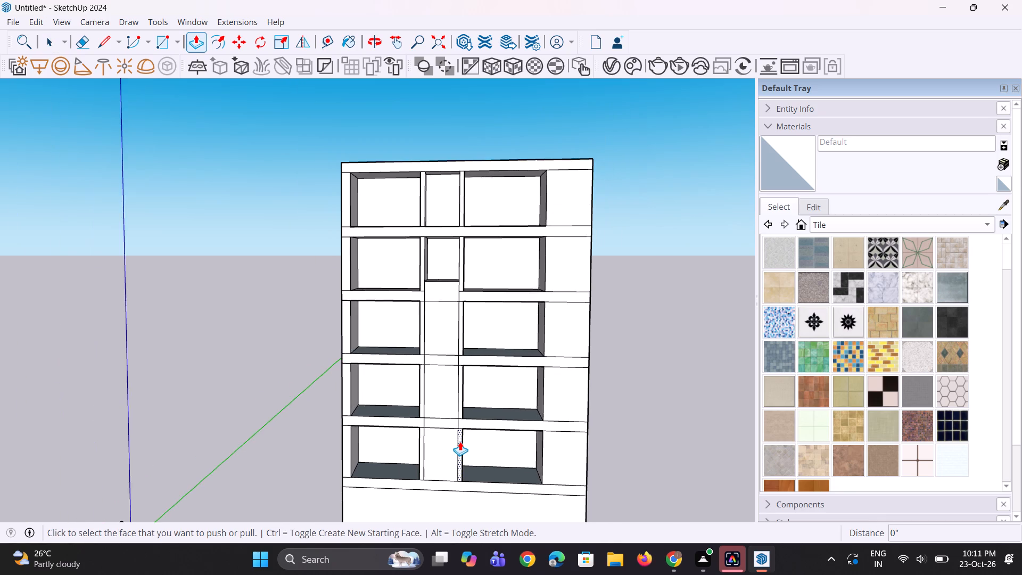
{"action": "scroll", "coordinate": [460, 441], "scroll_direction": "down", "scroll_amount": 4}
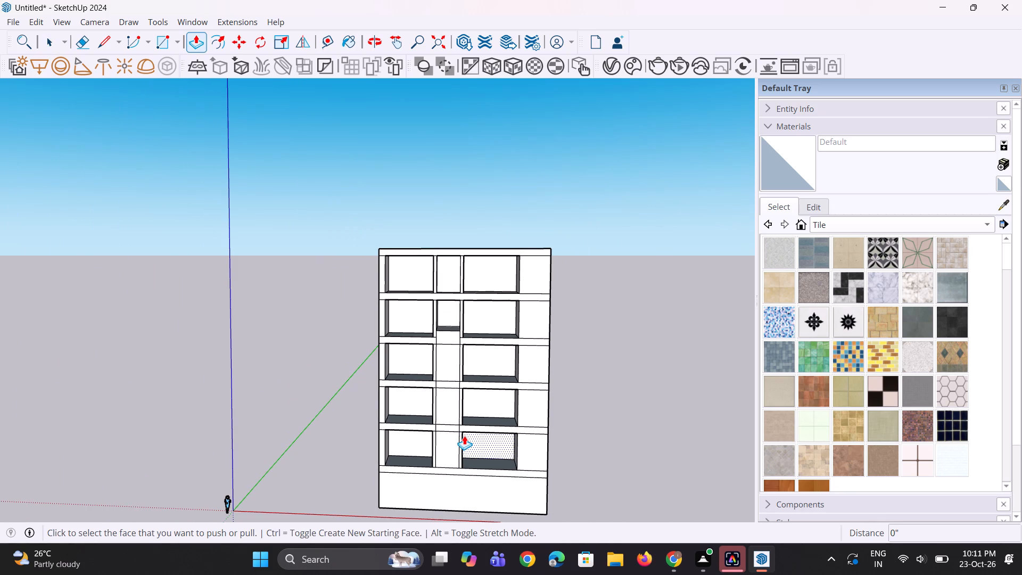
{"action": "scroll", "coordinate": [464, 436], "scroll_direction": "down", "scroll_amount": 2}
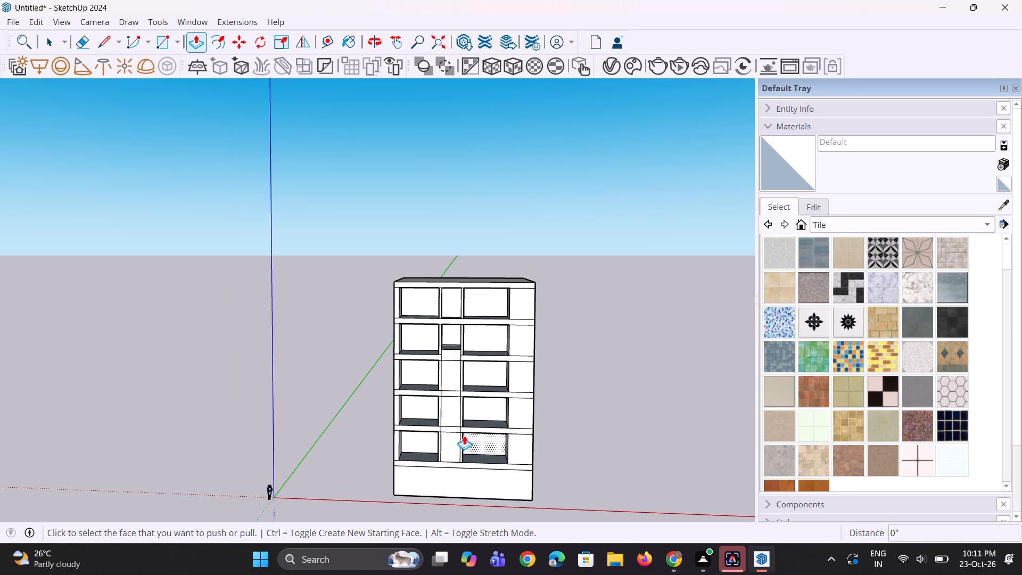
{"action": "key", "text": "ctrl+z"}
{"action": "key", "text": "ctrl+z"}
{"action": "key", "text": "ctrl+z"}
{"action": "key", "text": "ctrl+z"}
{"action": "key", "text": "ctrl+z"}
{"action": "key", "text": "ctrl+z"}
{"action": "key", "text": "ctrl+z"}
{"action": "key", "text": "ctrl+z"}
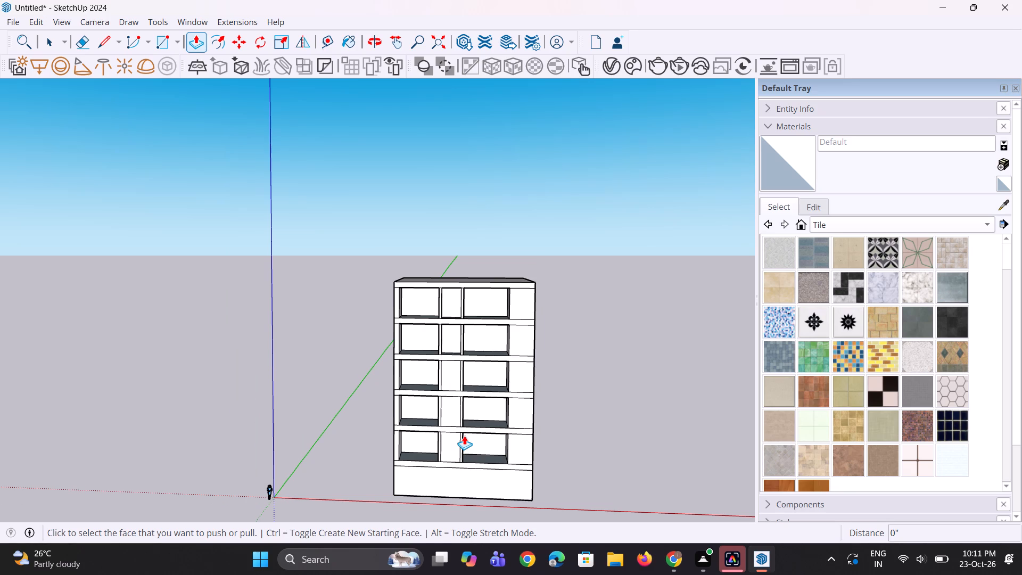
{"action": "key", "text": "ctrl+z"}
{"action": "key", "text": "ctrl+z"}
{"action": "key", "text": "ctrl+z"}
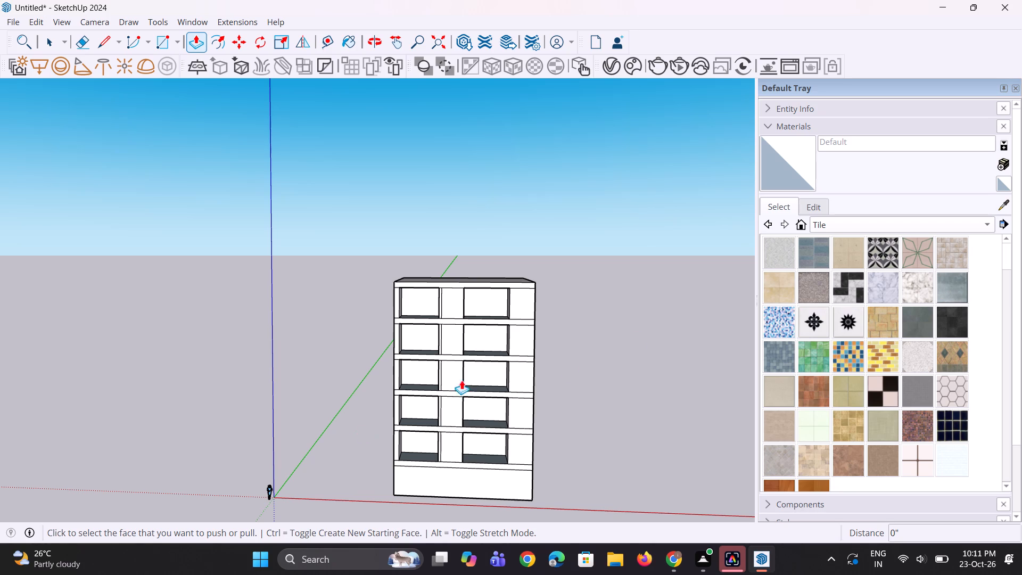
Push the right side face of the top-storey middle pier inward by about 3' 1 11/16".
{"action": "middle_click_drag", "start_coordinate": [547, 358], "coordinate": [443, 359]}
{"action": "scroll", "coordinate": [449, 317], "scroll_direction": "up", "scroll_amount": 10}
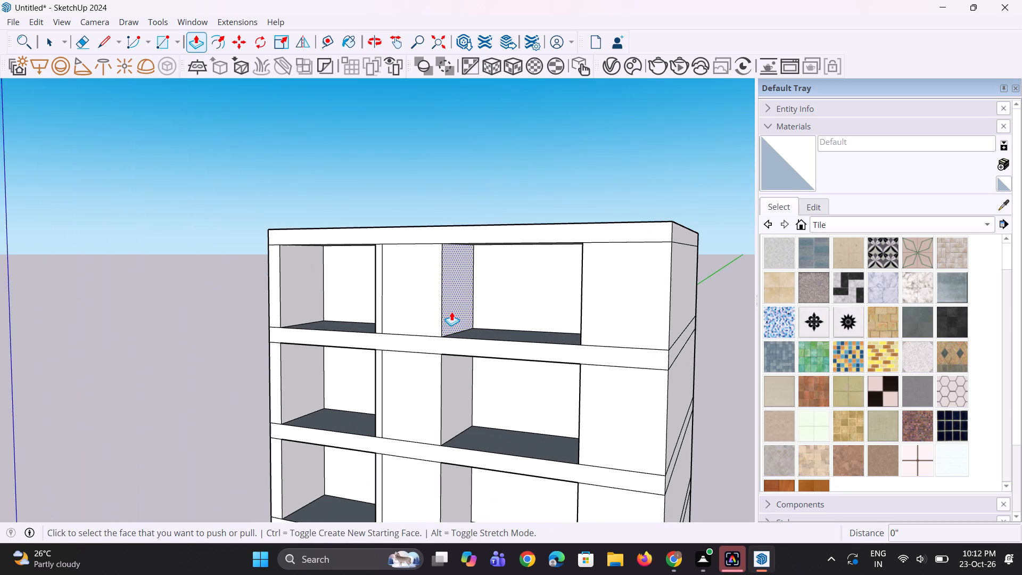
{"action": "left_click", "coordinate": [452, 311]}
{"action": "left_click", "coordinate": [430, 312]}
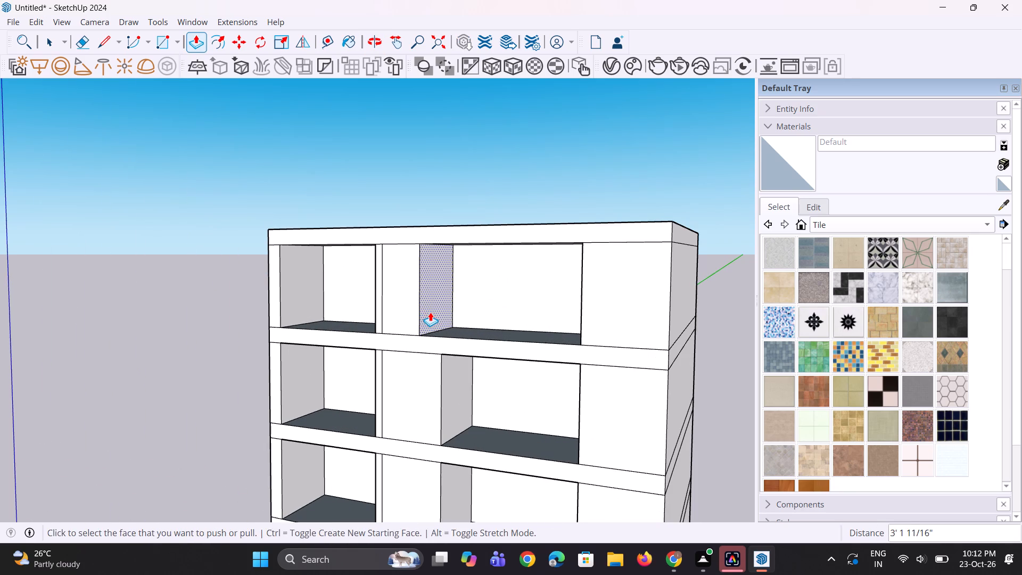
Pull the top-storey pier's right side face back out about 5 5/8", and extend it further as a new face to form a right-hand strip.
{"action": "middle_click_drag", "start_coordinate": [463, 305], "coordinate": [479, 306]}
{"action": "scroll", "coordinate": [426, 311], "scroll_direction": "up", "scroll_amount": 4}
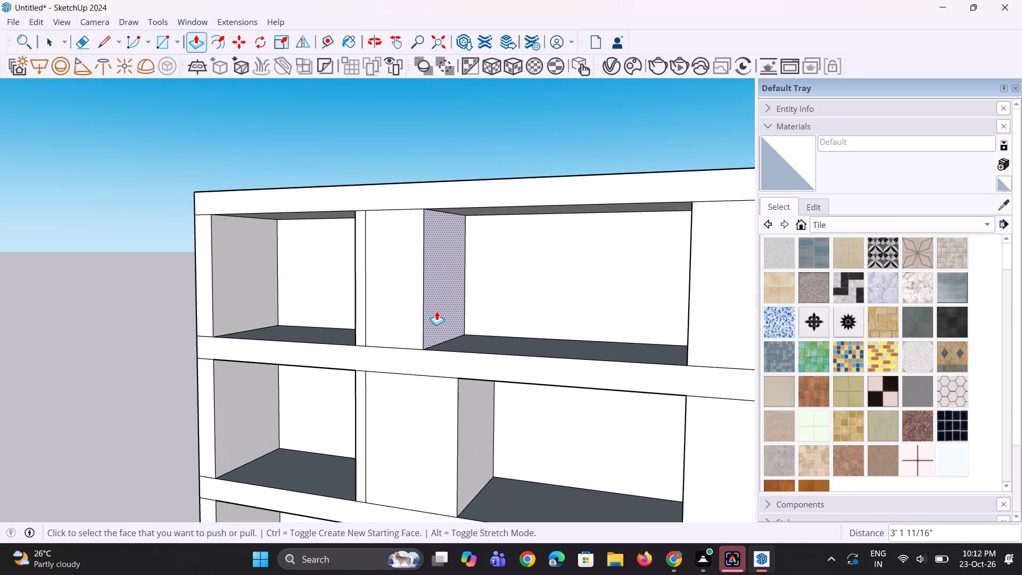
{"action": "left_click", "coordinate": [436, 311]}
{"action": "left_click", "coordinate": [442, 319]}
{"action": "left_click", "coordinate": [448, 317]}
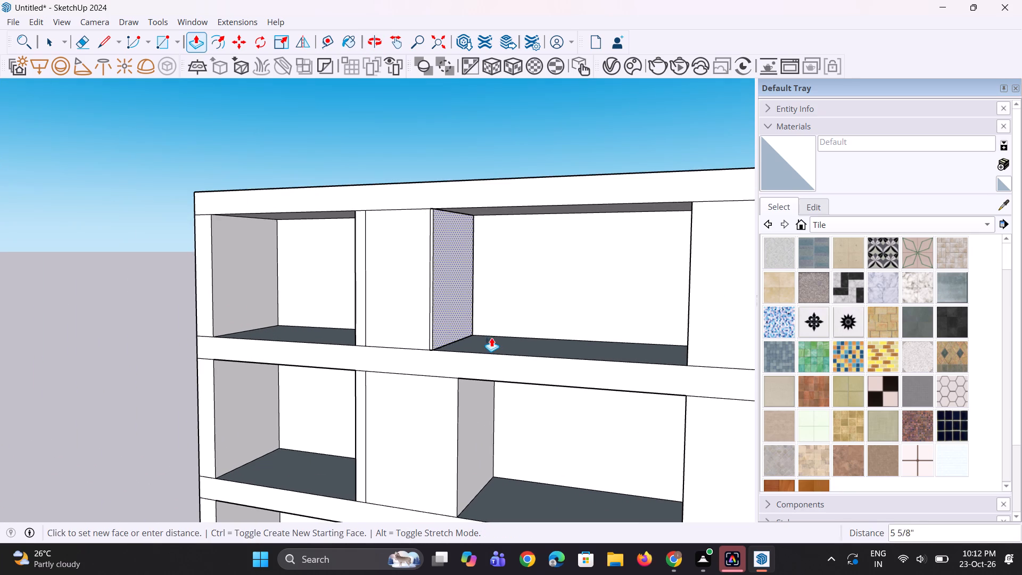
{"action": "left_click", "coordinate": [480, 332]}
Push the second-storey pier's right side face inward 2' 6 11/16" as a new face, aligned with the top storey's strip line.
{"action": "left_click", "coordinate": [476, 404]}
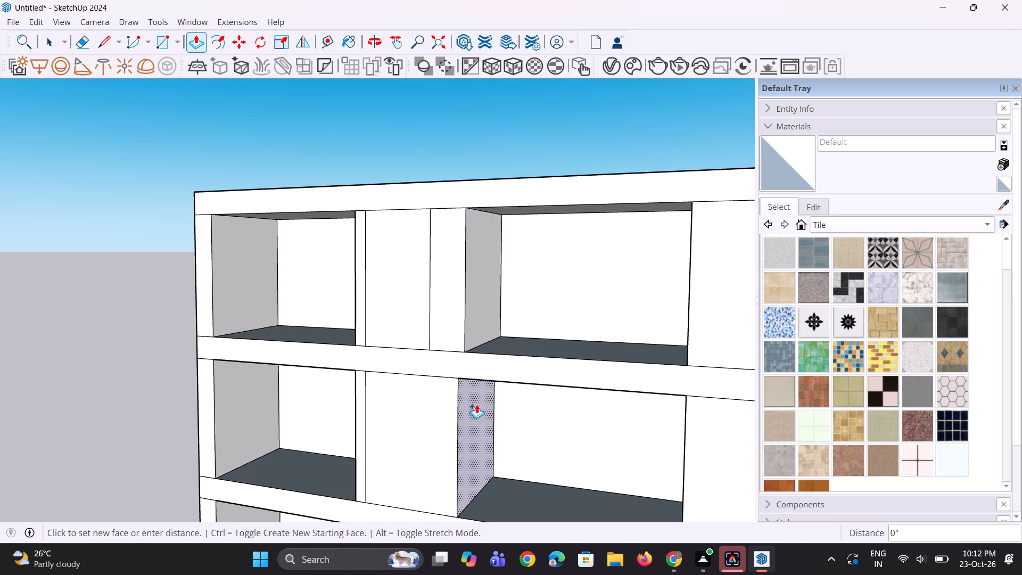
{"action": "left_click", "coordinate": [434, 350]}
Repeat the 2' 6 11/16" new-face push on the pier's right side face in the third, fourth and fifth storeys from the top.
{"action": "scroll", "coordinate": [435, 346], "scroll_direction": "down", "scroll_amount": 5}
{"action": "middle_click_drag", "start_coordinate": [433, 426], "coordinate": [530, 397]}
{"action": "scroll", "coordinate": [484, 397], "scroll_direction": "down", "scroll_amount": 7}
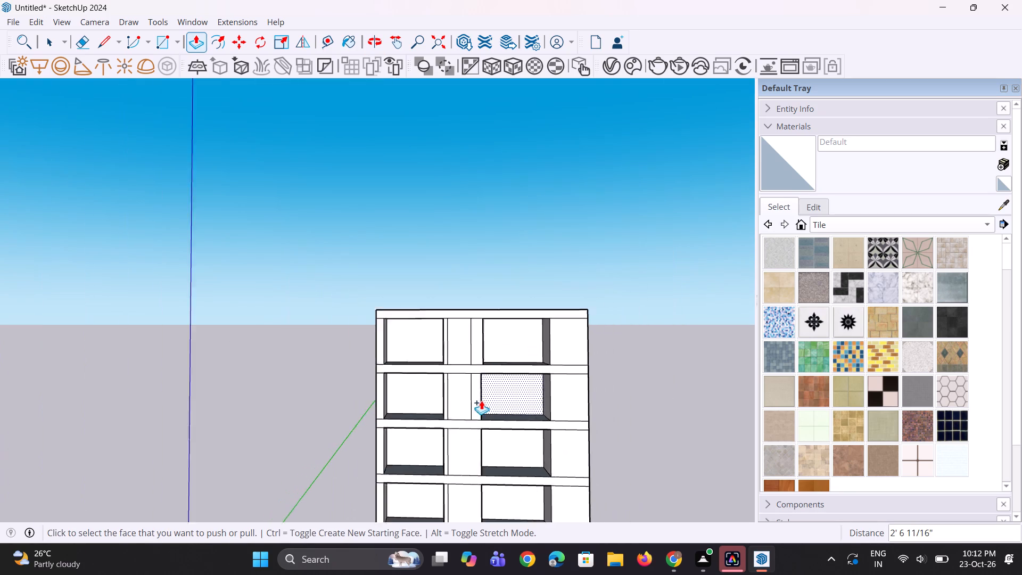
{"action": "middle_click_drag", "start_coordinate": [485, 428], "coordinate": [397, 430]}
{"action": "scroll", "coordinate": [479, 466], "scroll_direction": "up", "scroll_amount": 5}
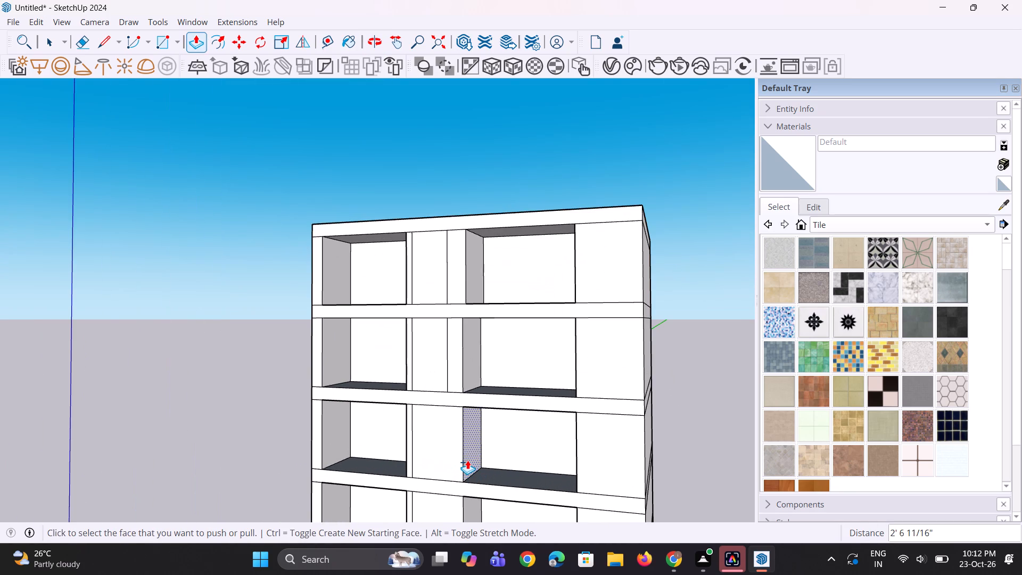
{"action": "double_click", "coordinate": [467, 460]}
{"action": "scroll", "coordinate": [490, 399], "scroll_direction": "down", "scroll_amount": 5}
{"action": "scroll", "coordinate": [492, 501], "scroll_direction": "up", "scroll_amount": 6}
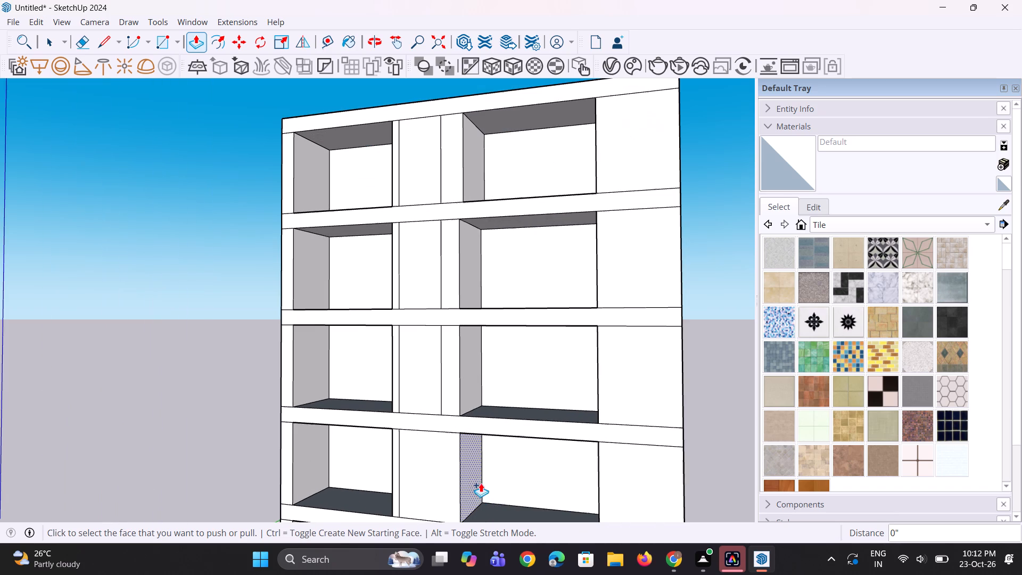
{"action": "double_click", "coordinate": [473, 483]}
{"action": "scroll", "coordinate": [435, 360], "scroll_direction": "down", "scroll_amount": 7}
{"action": "scroll", "coordinate": [459, 479], "scroll_direction": "up", "scroll_amount": 3}
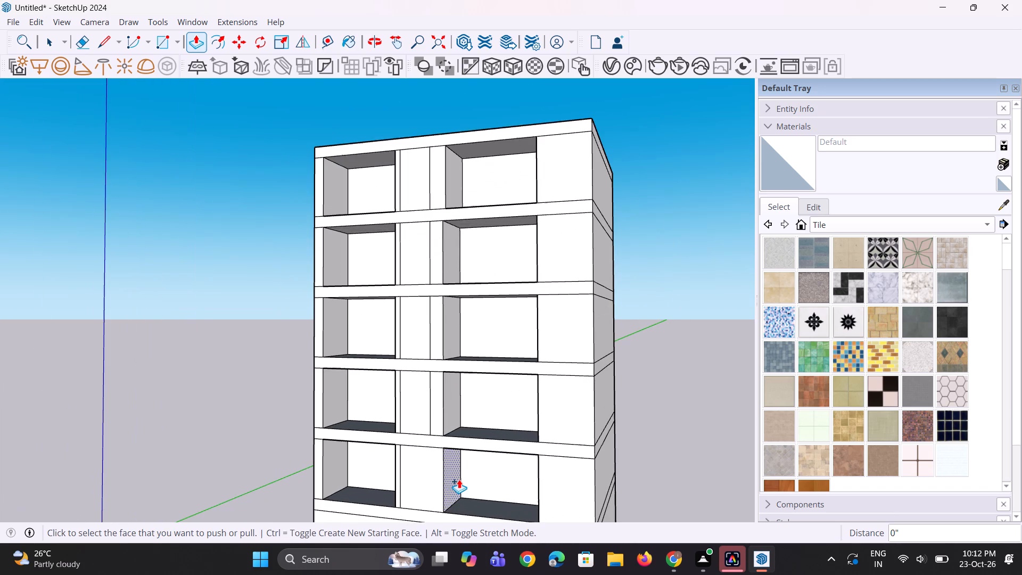
{"action": "double_click", "coordinate": [455, 482]}
Pull the top-storey pier's right side face slightly outward into the right bay to widen the right-hand strip.
{"action": "middle_click_drag", "start_coordinate": [447, 481], "coordinate": [487, 477]}
{"action": "scroll", "coordinate": [488, 474], "scroll_direction": "down", "scroll_amount": 5}
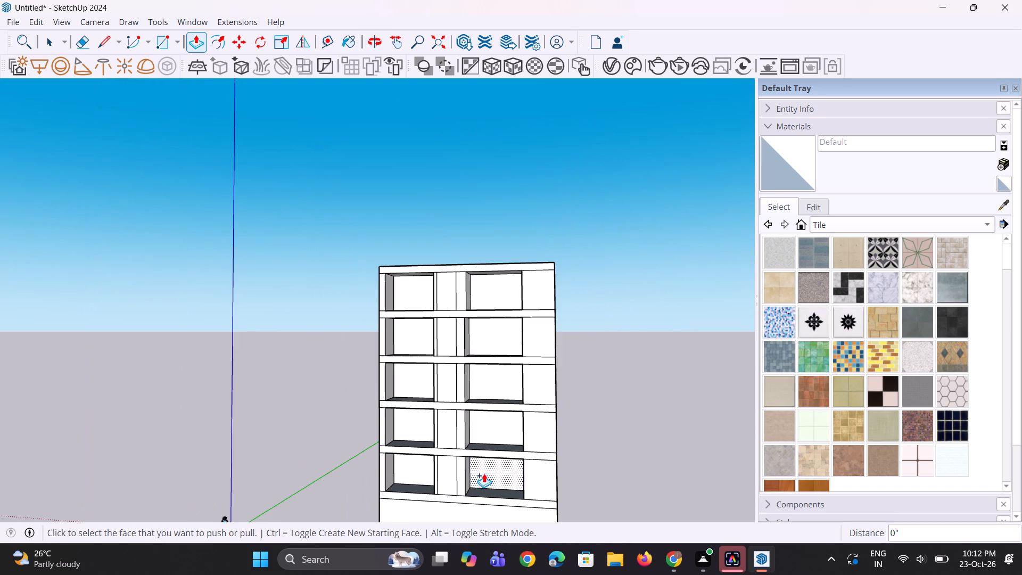
{"action": "scroll", "coordinate": [454, 295], "scroll_direction": "up", "scroll_amount": 11}
{"action": "middle_click_drag", "start_coordinate": [483, 322], "coordinate": [483, 322]}
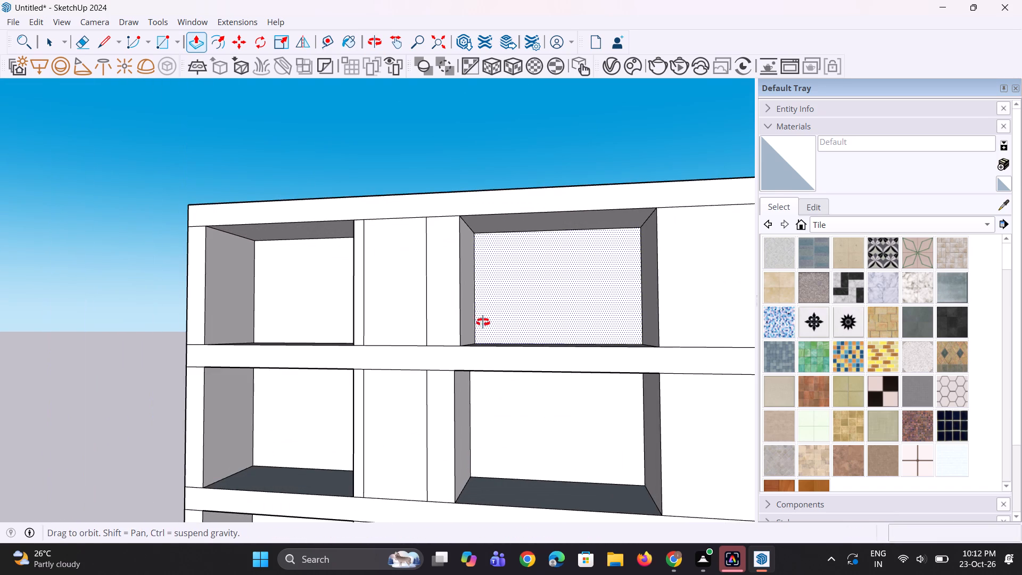
{"action": "middle_click_drag", "start_coordinate": [483, 322], "coordinate": [453, 339]}
{"action": "scroll", "coordinate": [460, 324], "scroll_direction": "up", "scroll_amount": 4}
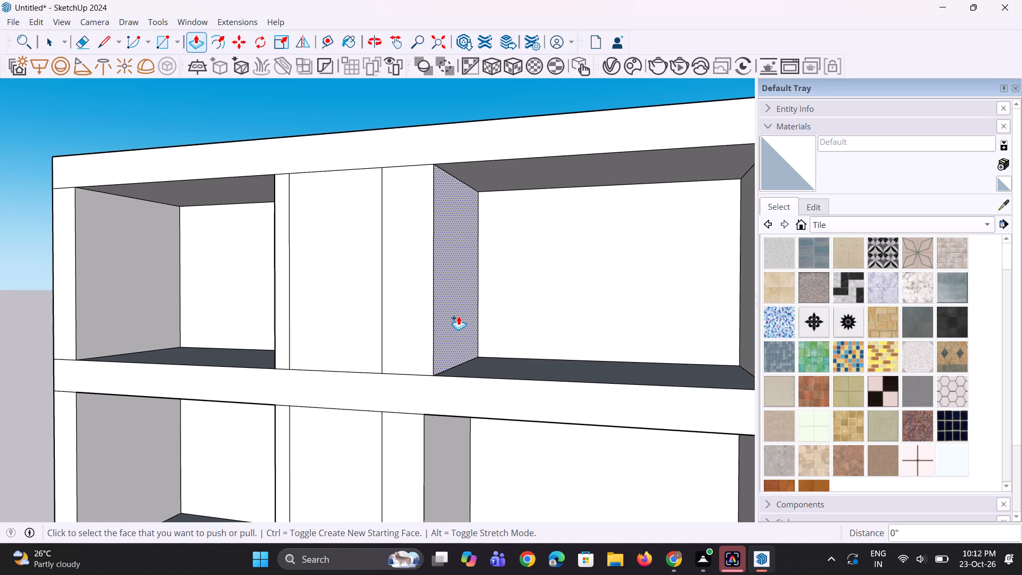
{"action": "left_click", "coordinate": [457, 312]}
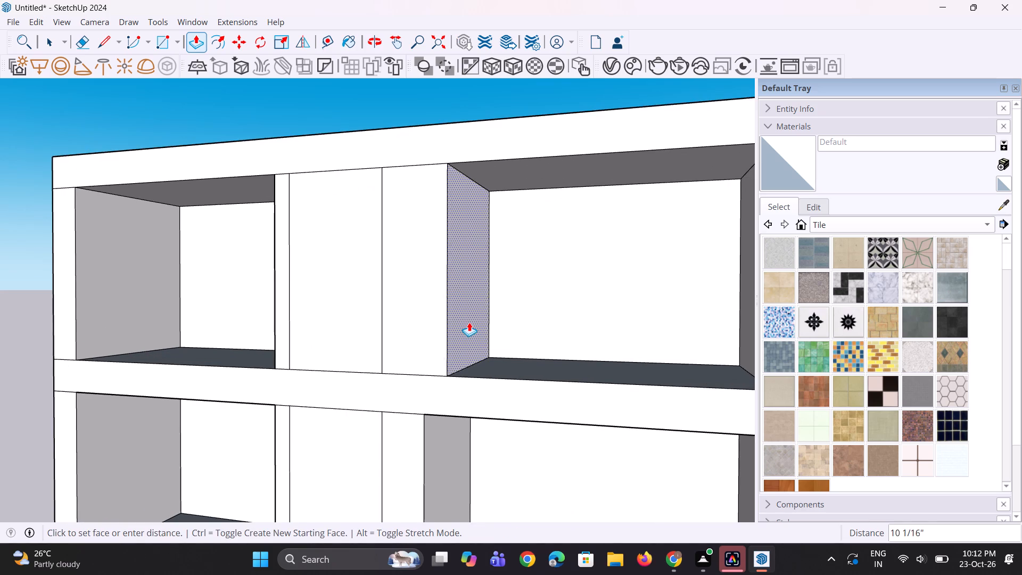
{"action": "left_click", "coordinate": [475, 324]}
Repeat the outward pull on the pier's right side face in the second, third, fourth and fifth storeys from the top.
{"action": "double_click", "coordinate": [447, 442]}
{"action": "scroll", "coordinate": [499, 310], "scroll_direction": "down", "scroll_amount": 4}
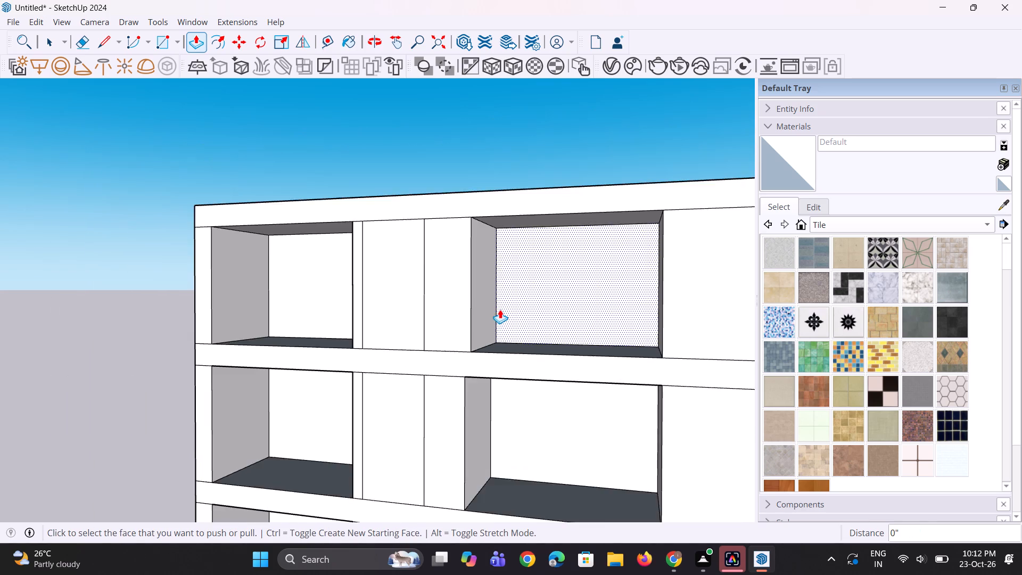
{"action": "scroll", "coordinate": [500, 309], "scroll_direction": "down", "scroll_amount": 4}
{"action": "scroll", "coordinate": [458, 319], "scroll_direction": "down", "scroll_amount": 5}
{"action": "scroll", "coordinate": [476, 438], "scroll_direction": "up", "scroll_amount": 3}
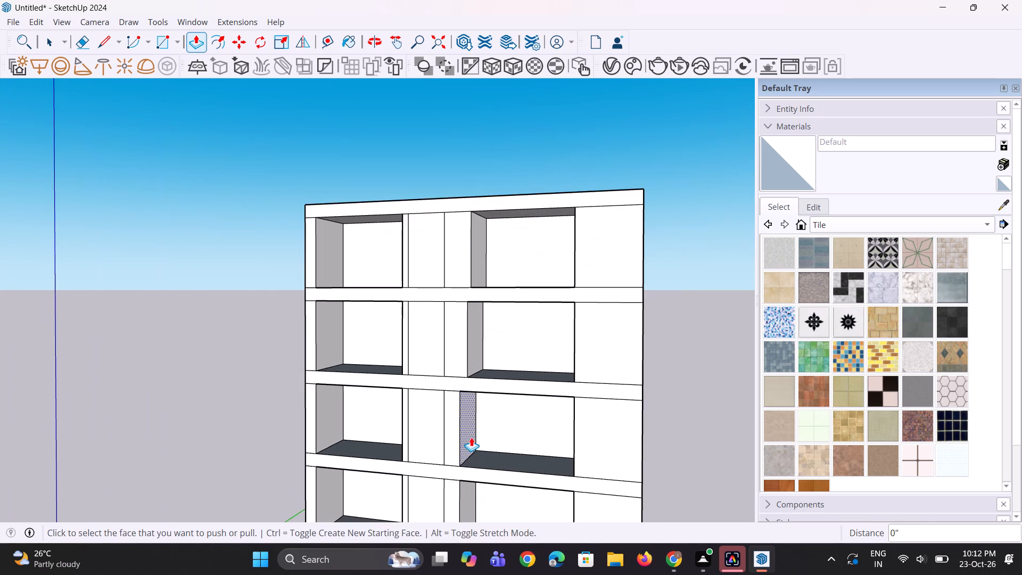
{"action": "double_click", "coordinate": [469, 437]}
{"action": "scroll", "coordinate": [476, 347], "scroll_direction": "down", "scroll_amount": 4}
{"action": "scroll", "coordinate": [475, 458], "scroll_direction": "up", "scroll_amount": 3}
{"action": "double_click", "coordinate": [470, 464]}
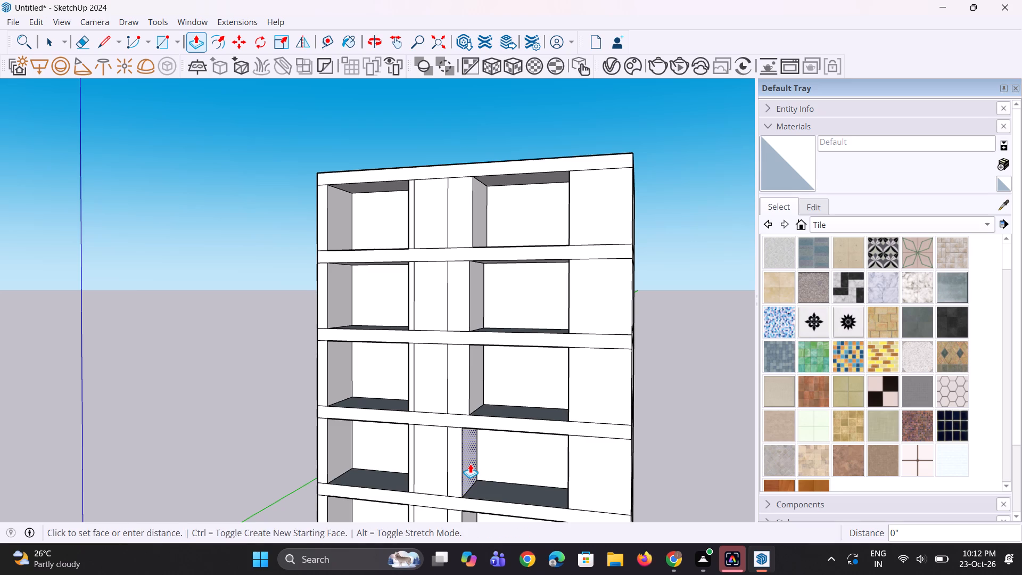
{"action": "scroll", "coordinate": [471, 365], "scroll_direction": "down", "scroll_amount": 5}
{"action": "scroll", "coordinate": [475, 494], "scroll_direction": "up", "scroll_amount": 5}
{"action": "double_click", "coordinate": [467, 480]}
{"action": "middle_click_drag", "start_coordinate": [465, 455], "coordinate": [518, 447]}
{"action": "scroll", "coordinate": [529, 434], "scroll_direction": "down", "scroll_amount": 9}
{"action": "key", "text": "space"}
{"action": "key", "text": "space"}
Erase the vertical line marking the pier's narrow left-hand strip in all five upper storeys.
{"action": "scroll", "coordinate": [490, 321], "scroll_direction": "up", "scroll_amount": 4}
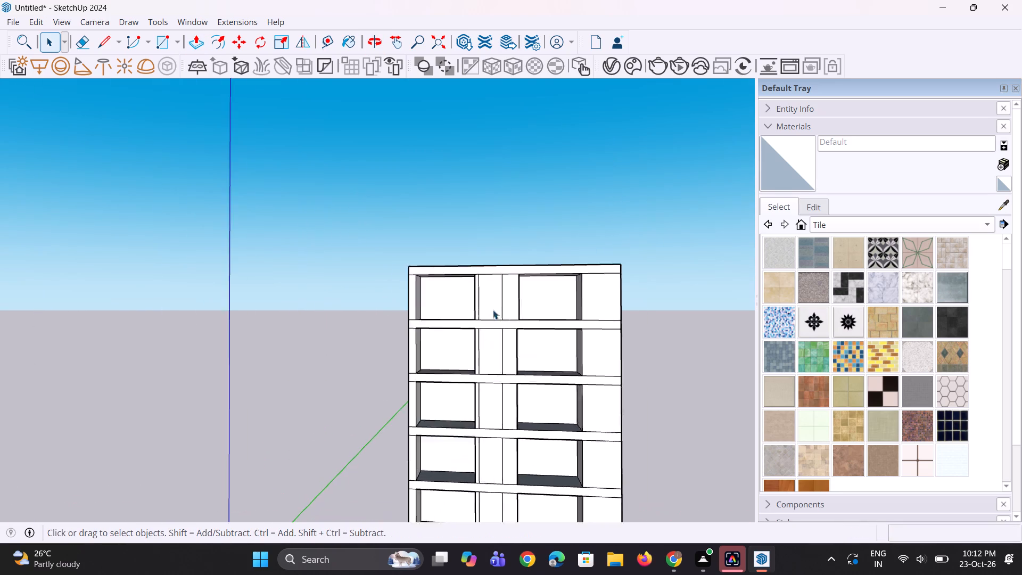
{"action": "scroll", "coordinate": [493, 310], "scroll_direction": "up", "scroll_amount": 4}
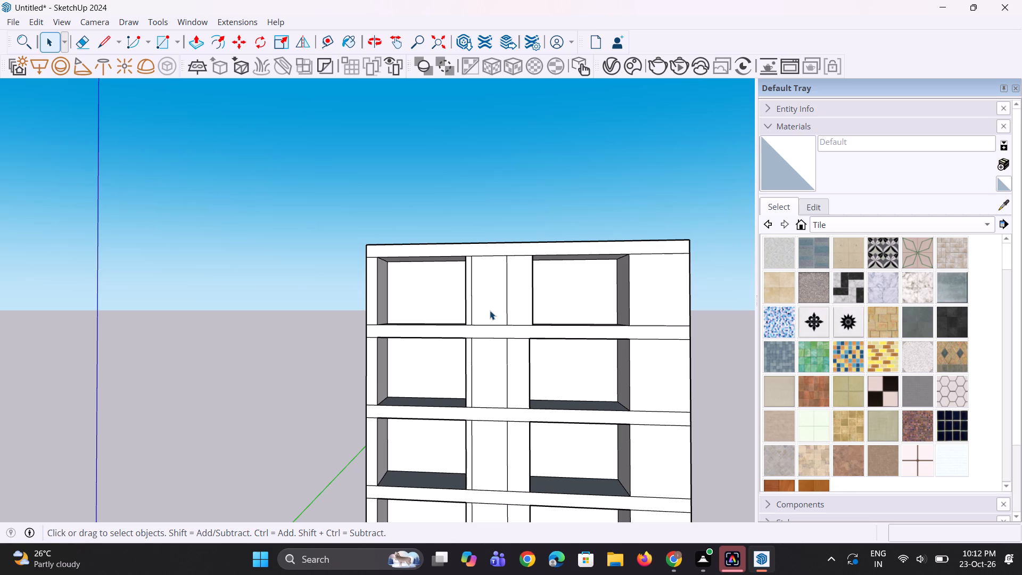
{"action": "key", "text": "e"}
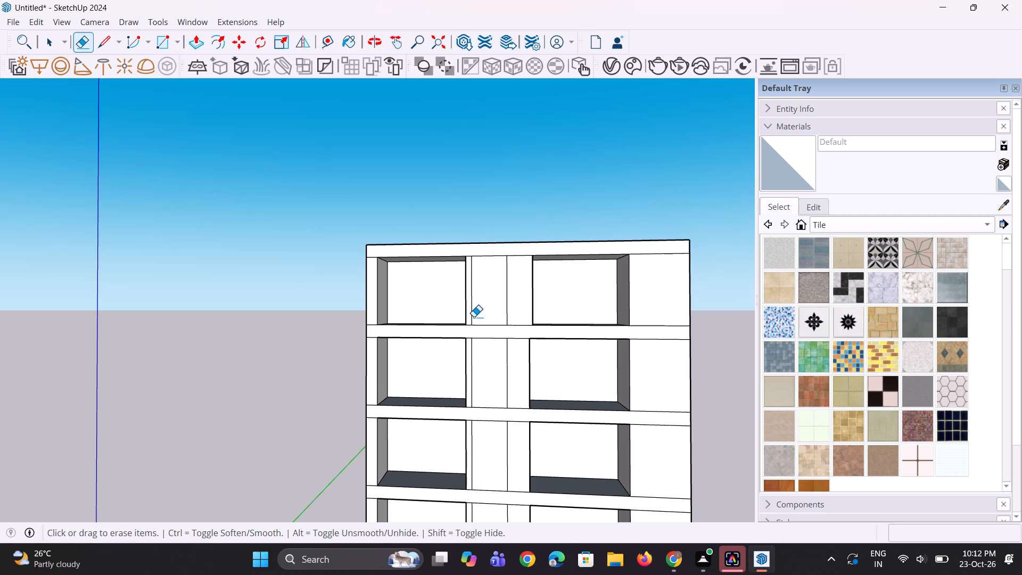
{"action": "left_click", "coordinate": [474, 317]}
{"action": "left_click", "coordinate": [472, 318]}
{"action": "scroll", "coordinate": [455, 285], "scroll_direction": "down", "scroll_amount": 5}
{"action": "scroll", "coordinate": [470, 375], "scroll_direction": "up", "scroll_amount": 5}
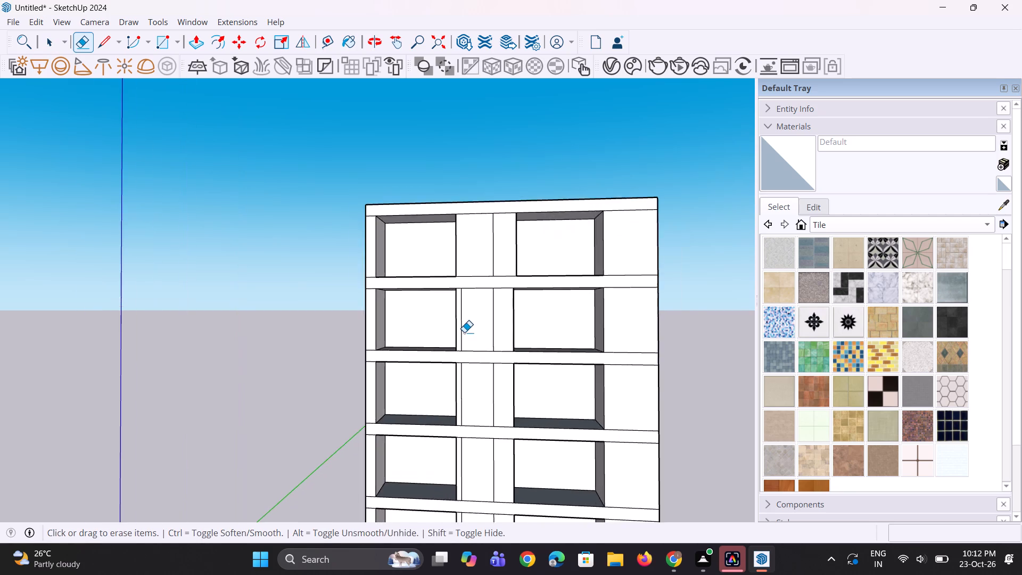
{"action": "scroll", "coordinate": [464, 332], "scroll_direction": "up", "scroll_amount": 6}
{"action": "left_click", "coordinate": [457, 333]}
{"action": "scroll", "coordinate": [463, 252], "scroll_direction": "down", "scroll_amount": 6}
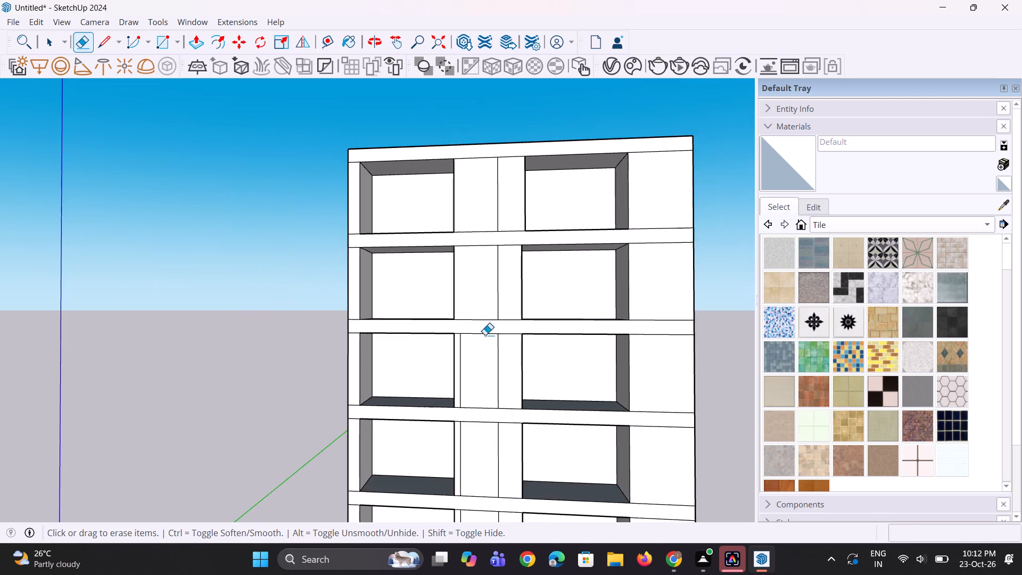
{"action": "scroll", "coordinate": [479, 362], "scroll_direction": "up", "scroll_amount": 6}
{"action": "left_click", "coordinate": [452, 374]}
{"action": "scroll", "coordinate": [482, 281], "scroll_direction": "down", "scroll_amount": 12}
{"action": "scroll", "coordinate": [463, 357], "scroll_direction": "up", "scroll_amount": 7}
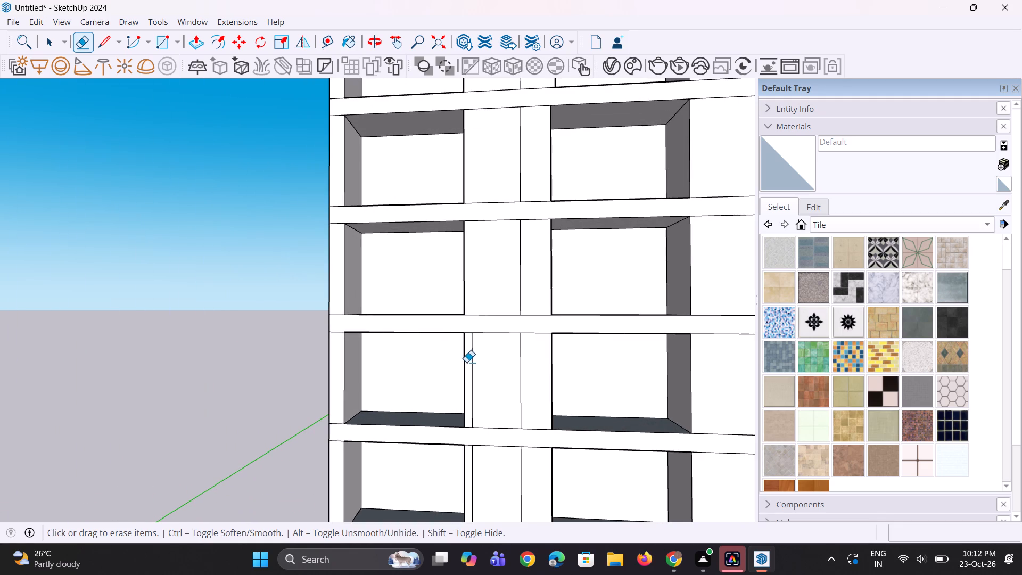
{"action": "left_click", "coordinate": [474, 366]}
{"action": "scroll", "coordinate": [465, 287], "scroll_direction": "down", "scroll_amount": 4}
{"action": "scroll", "coordinate": [470, 430], "scroll_direction": "up", "scroll_amount": 3}
{"action": "left_click", "coordinate": [469, 425]}
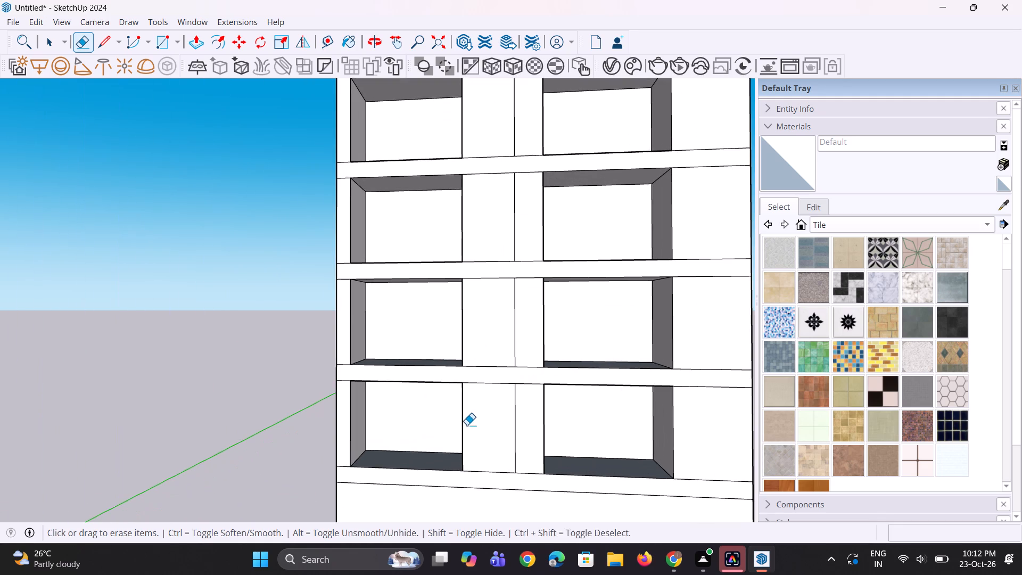
{"action": "scroll", "coordinate": [467, 425], "scroll_direction": "down", "scroll_amount": 9}
{"action": "key", "text": "space"}
{"action": "key", "text": "space"}
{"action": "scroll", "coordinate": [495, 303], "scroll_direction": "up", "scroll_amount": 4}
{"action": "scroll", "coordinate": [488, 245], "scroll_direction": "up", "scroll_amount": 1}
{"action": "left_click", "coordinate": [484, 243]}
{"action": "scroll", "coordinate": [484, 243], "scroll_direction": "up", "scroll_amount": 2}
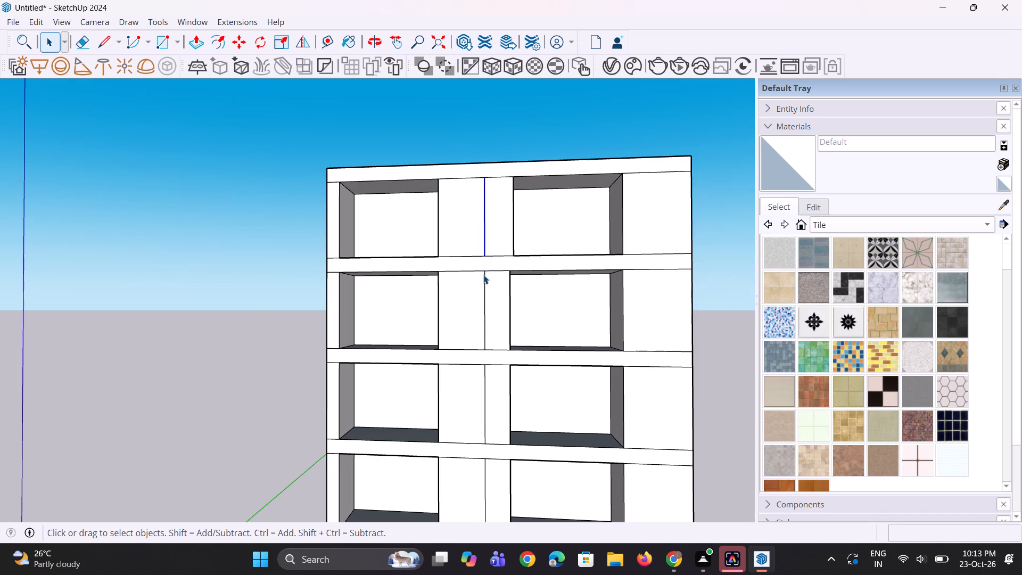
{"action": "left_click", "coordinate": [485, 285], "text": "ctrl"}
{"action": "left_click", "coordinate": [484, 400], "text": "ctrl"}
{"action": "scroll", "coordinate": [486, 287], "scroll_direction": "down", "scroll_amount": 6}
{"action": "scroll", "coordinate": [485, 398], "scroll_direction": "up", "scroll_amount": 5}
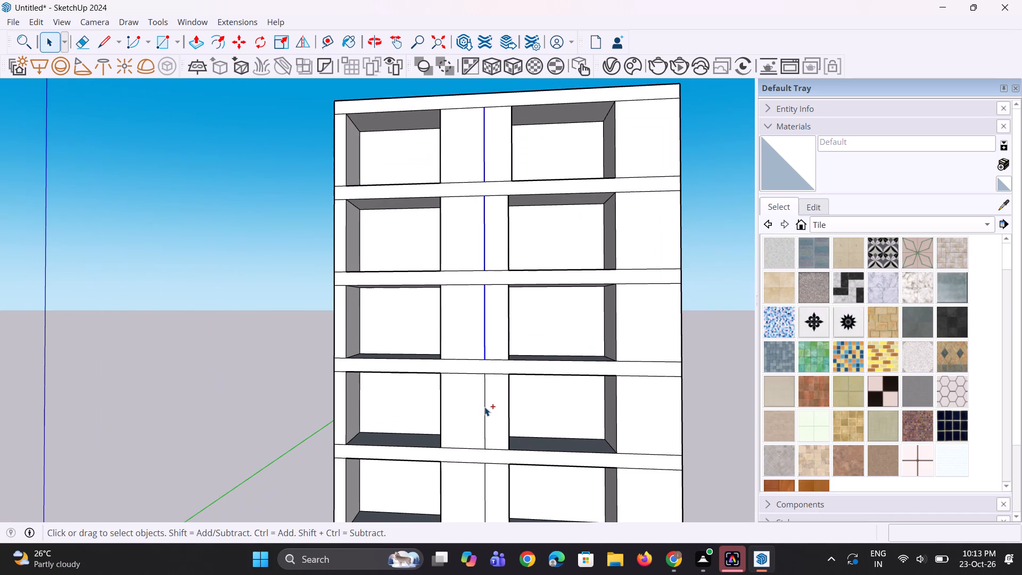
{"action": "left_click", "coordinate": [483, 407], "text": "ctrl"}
Copy the pier's remaining vertical dividing lines in all five upper storeys 1' toward the right bays.
{"action": "left_click", "coordinate": [486, 408]}
{"action": "scroll", "coordinate": [492, 349], "scroll_direction": "up", "scroll_amount": 3}
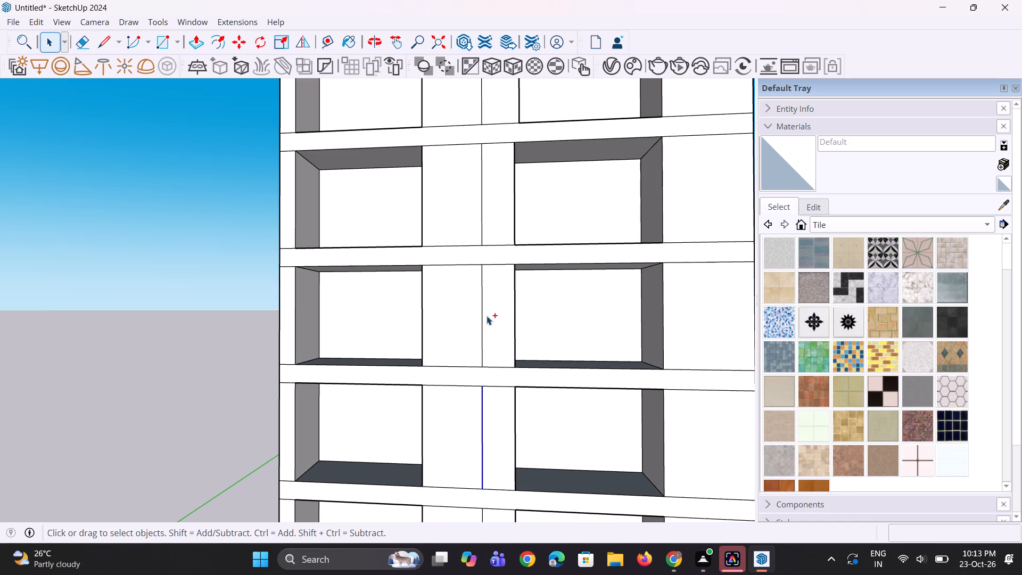
{"action": "left_click", "coordinate": [482, 318], "text": "ctrl"}
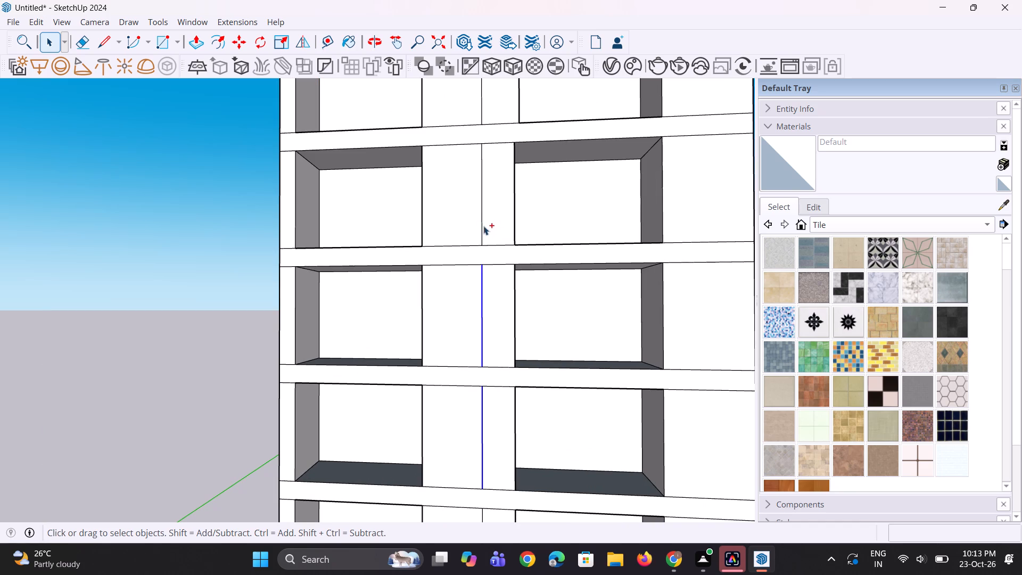
{"action": "left_click", "coordinate": [482, 227], "text": "ctrl"}
{"action": "scroll", "coordinate": [495, 299], "scroll_direction": "down", "scroll_amount": 5}
{"action": "scroll", "coordinate": [478, 161], "scroll_direction": "up", "scroll_amount": 2}
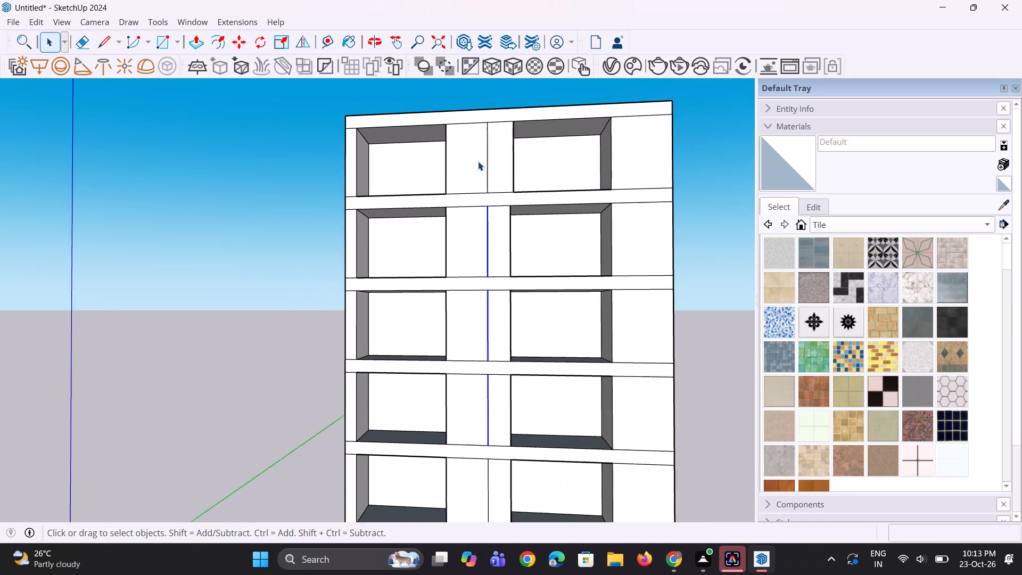
{"action": "scroll", "coordinate": [478, 161], "scroll_direction": "up", "scroll_amount": 10}
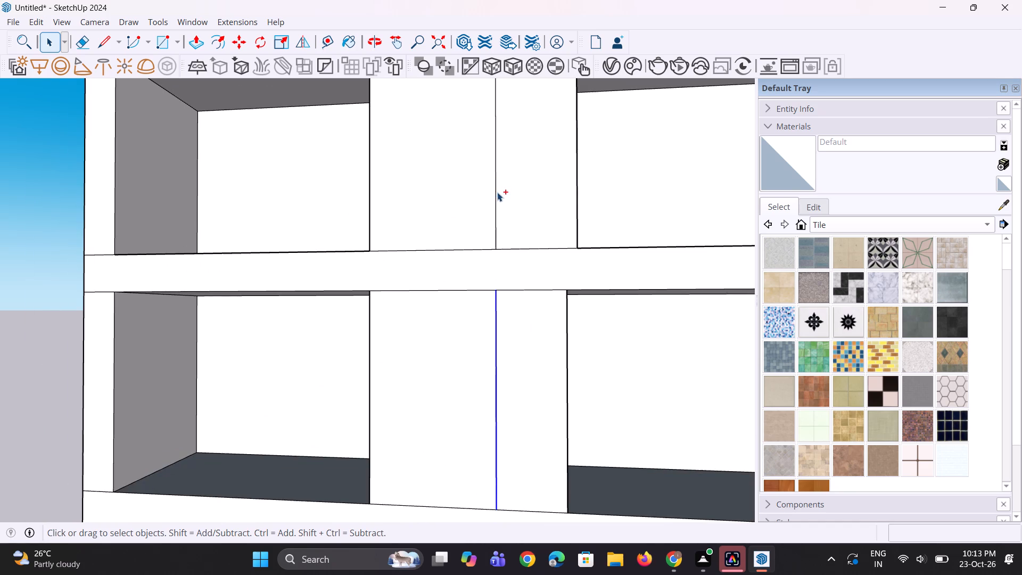
{"action": "left_click", "coordinate": [497, 192], "text": "ctrl"}
{"action": "scroll", "coordinate": [492, 195], "scroll_direction": "down", "scroll_amount": 18}
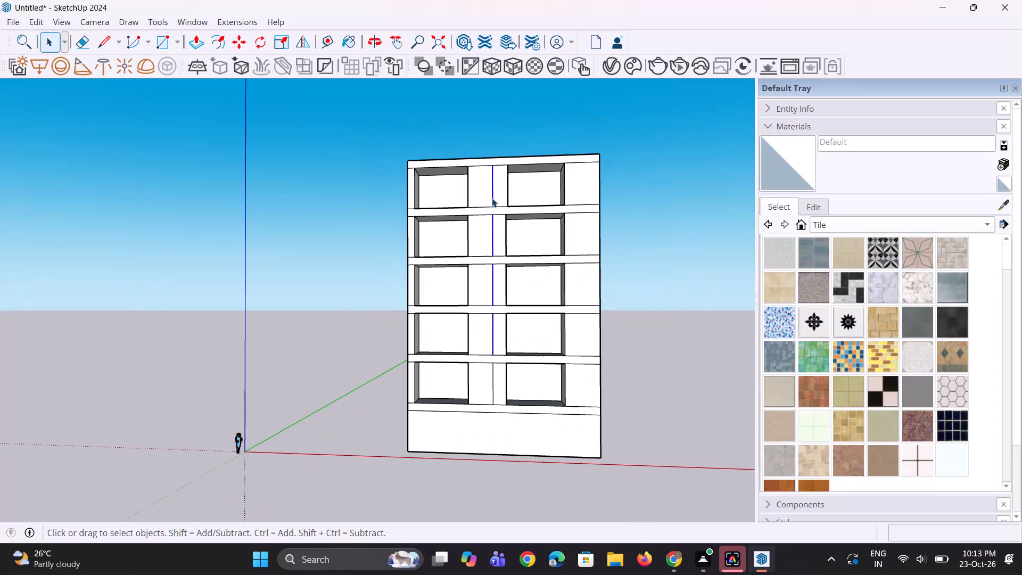
{"action": "scroll", "coordinate": [489, 339], "scroll_direction": "up", "scroll_amount": 9}
{"action": "left_click", "coordinate": [497, 407], "text": "ctrl"}
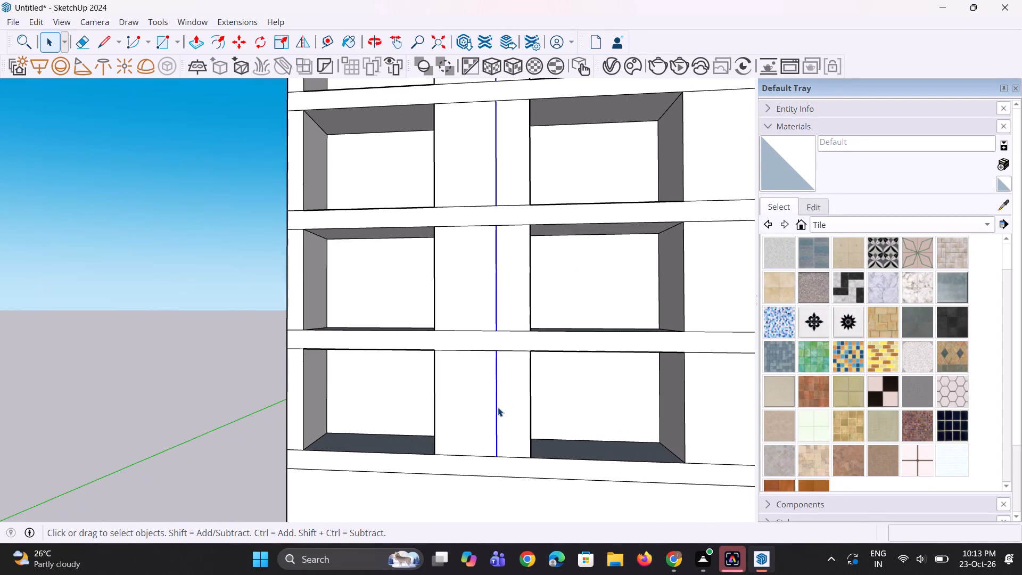
{"action": "scroll", "coordinate": [494, 446], "scroll_direction": "up", "scroll_amount": 1}
{"action": "key", "text": "m"}
{"action": "scroll", "coordinate": [494, 473], "scroll_direction": "up", "scroll_amount": 2, "text": "ctrl"}
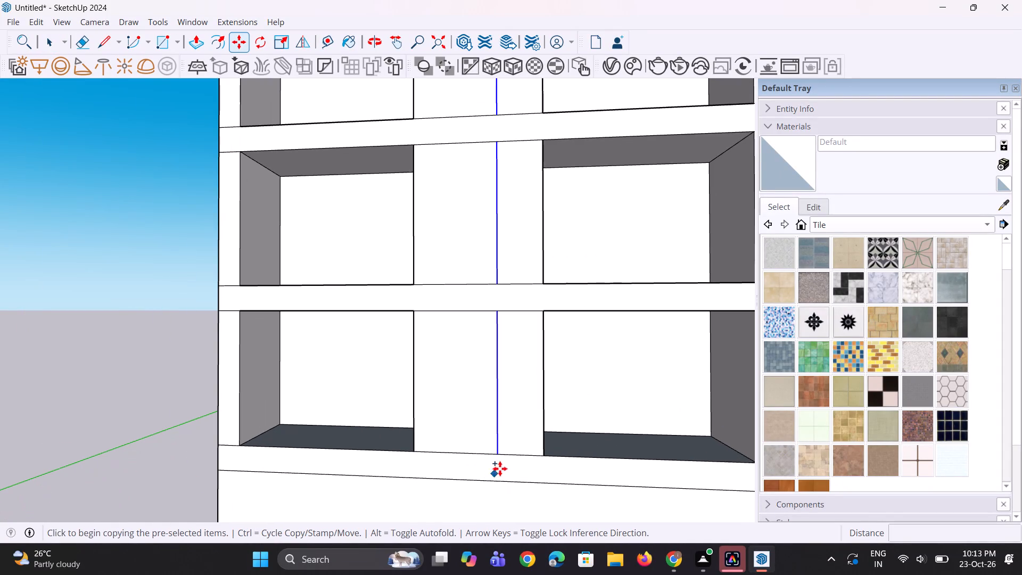
{"action": "left_click", "coordinate": [501, 454]}
{"action": "left_click", "coordinate": [512, 454]}
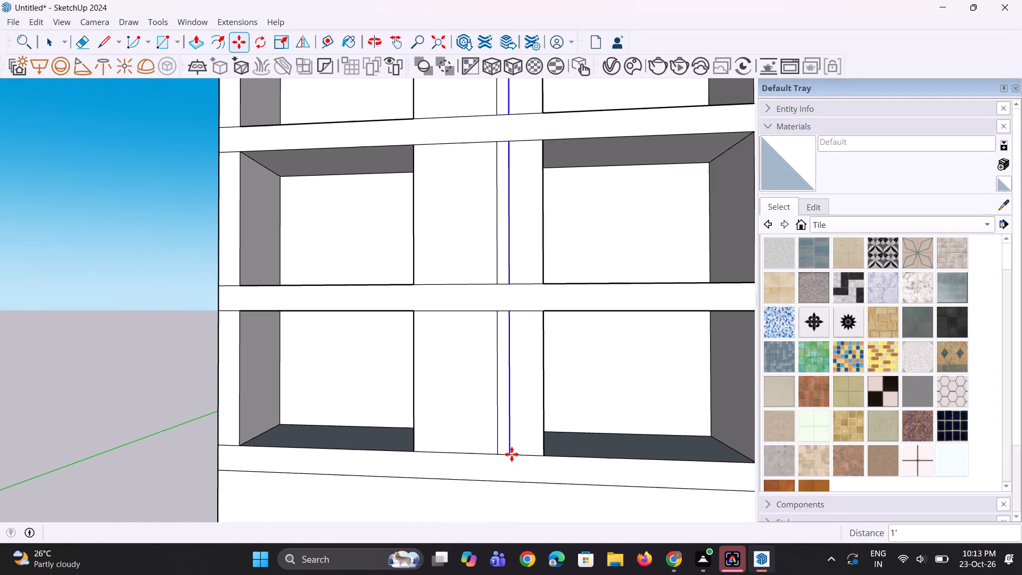
{"action": "scroll", "coordinate": [522, 453], "scroll_direction": "down", "scroll_amount": 5}
{"action": "middle_click_drag", "start_coordinate": [603, 472], "coordinate": [498, 501]}
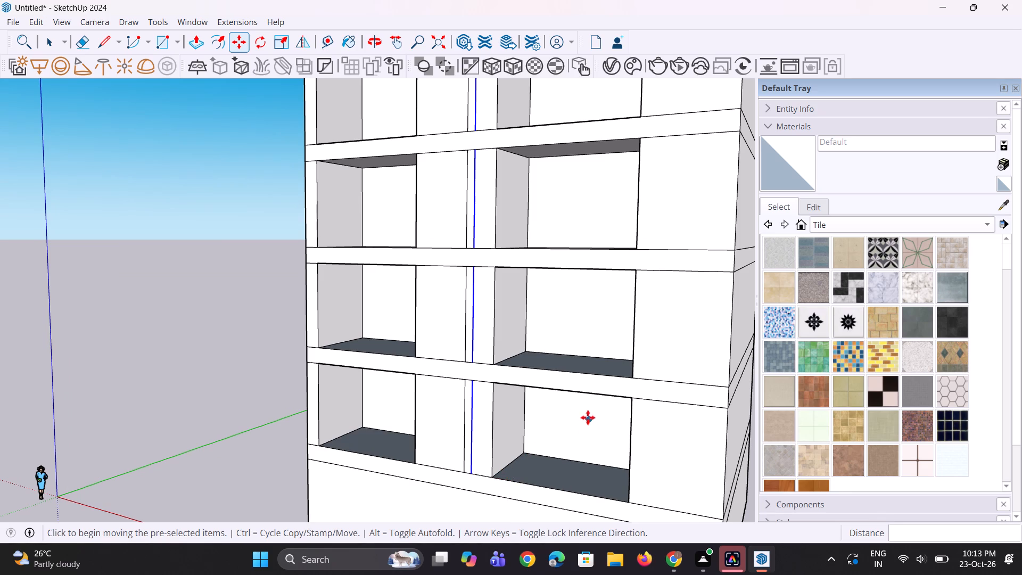
{"action": "scroll", "coordinate": [557, 404], "scroll_direction": "down", "scroll_amount": 4}
{"action": "scroll", "coordinate": [520, 326], "scroll_direction": "down", "scroll_amount": 5}
{"action": "scroll", "coordinate": [642, 488], "scroll_direction": "up", "scroll_amount": 3}
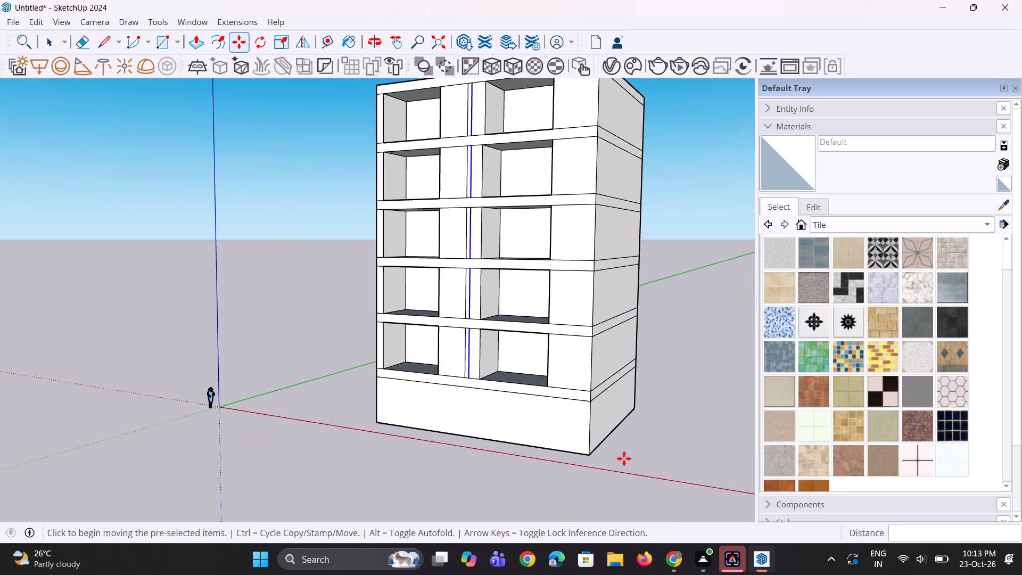
{"action": "key", "text": "space"}
{"action": "key", "text": "space"}
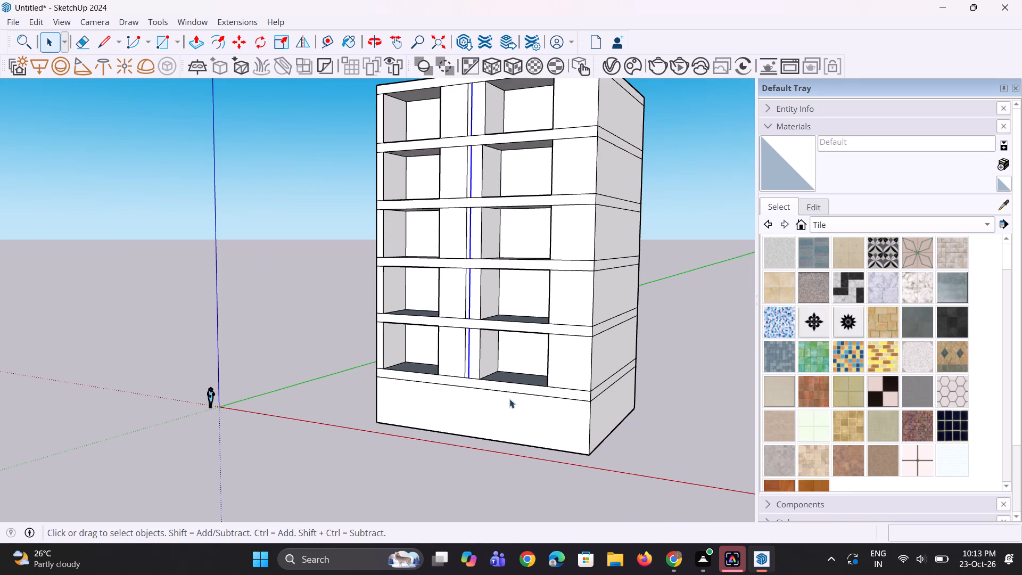
Pull the pier's right side face in the lowest bay storey 2' outward into the right bay.
{"action": "scroll", "coordinate": [499, 381], "scroll_direction": "up", "scroll_amount": 1}
{"action": "key", "text": "p"}
{"action": "scroll", "coordinate": [482, 361], "scroll_direction": "up", "scroll_amount": 4}
{"action": "left_click", "coordinate": [482, 361]}
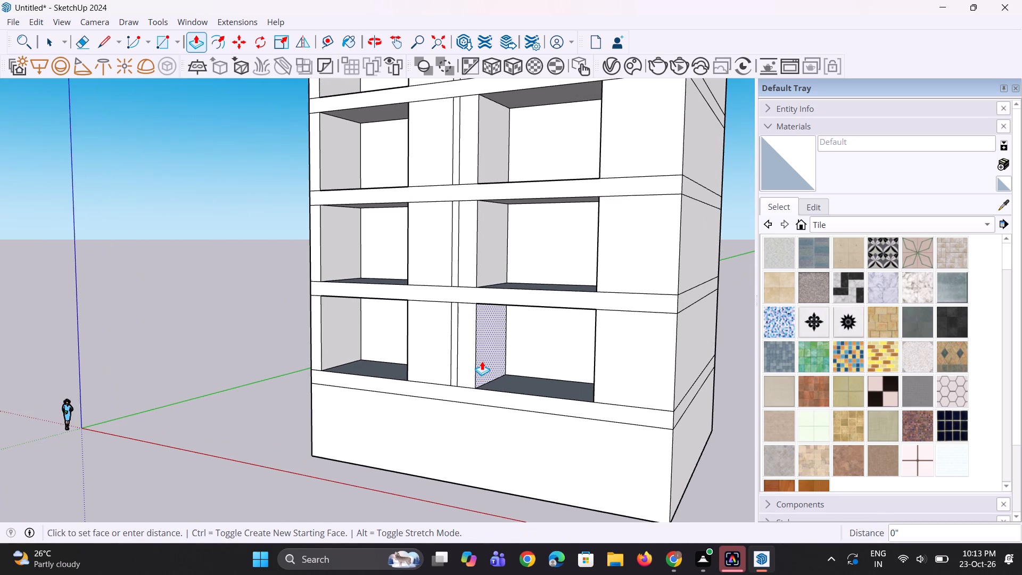
{"action": "type", "text": "2'"}
{"action": "key", "text": "Return"}
Extend the building's right end wall by 2' on the ground storey, the lowest three bay storeys and the bands between them.
{"action": "middle_click_drag", "start_coordinate": [535, 381], "coordinate": [496, 372]}
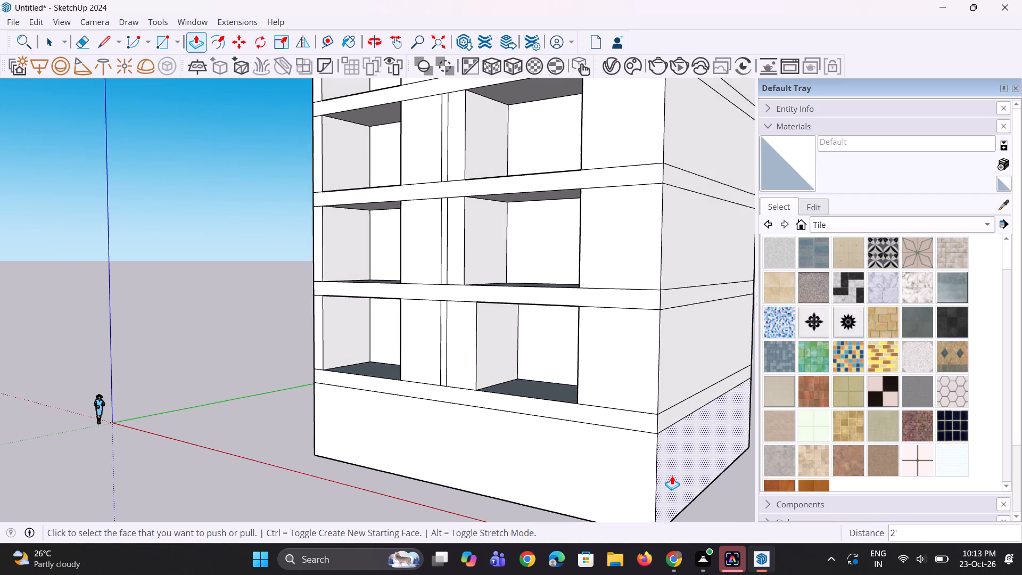
{"action": "double_click", "coordinate": [672, 475]}
{"action": "double_click", "coordinate": [666, 410]}
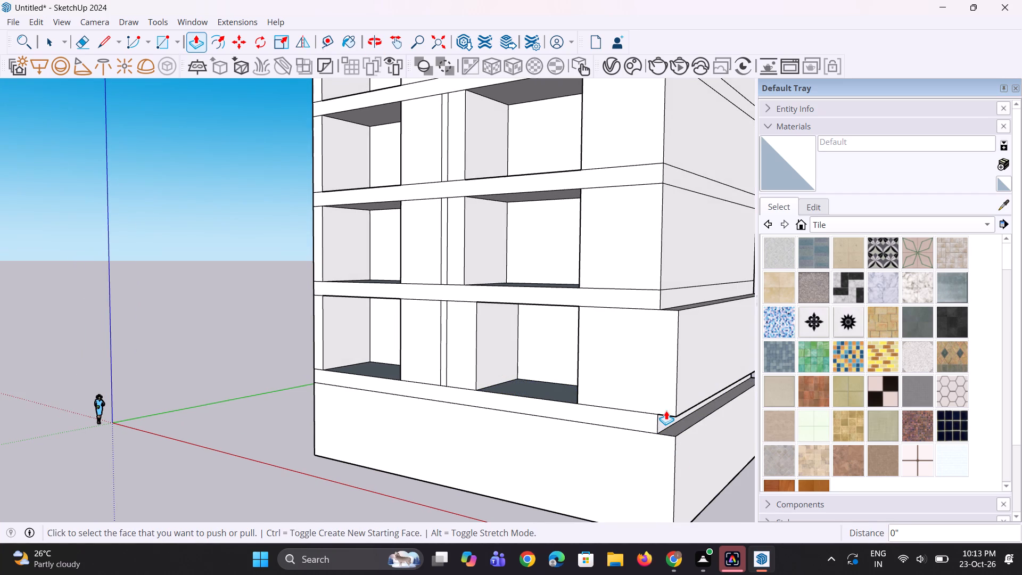
{"action": "double_click", "coordinate": [664, 420]}
{"action": "double_click", "coordinate": [679, 298]}
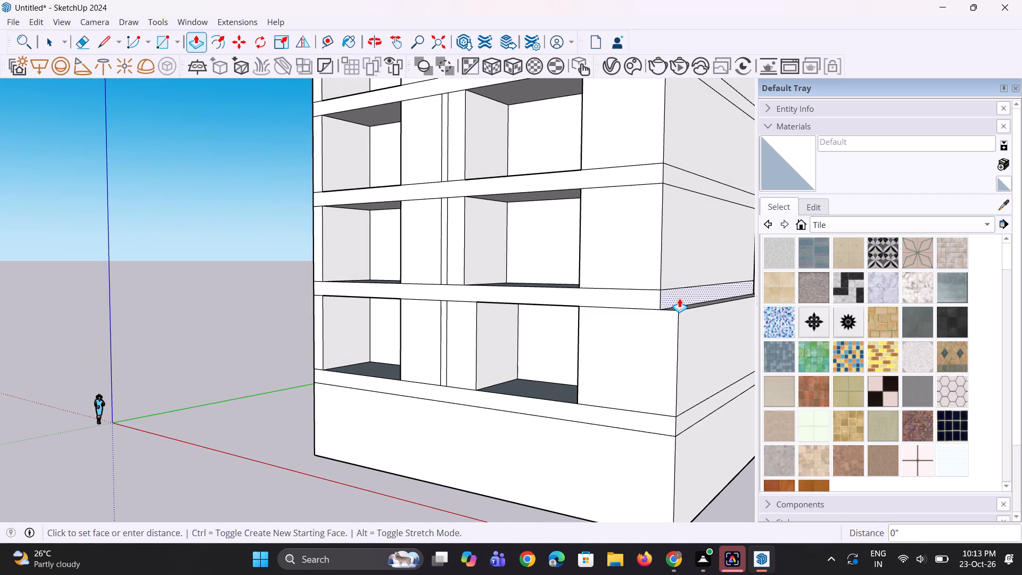
{"action": "double_click", "coordinate": [671, 264]}
{"action": "scroll", "coordinate": [638, 308], "scroll_direction": "down", "scroll_amount": 5}
{"action": "scroll", "coordinate": [643, 200], "scroll_direction": "up", "scroll_amount": 2}
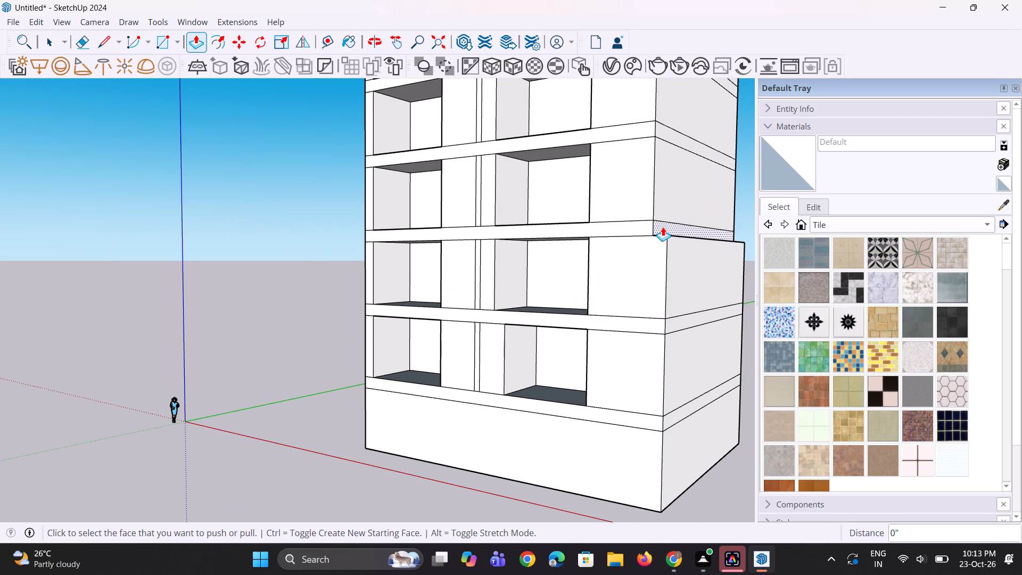
{"action": "double_click", "coordinate": [663, 227]}
{"action": "double_click", "coordinate": [667, 212]}
Repeat the 2' extension of the right end wall on the top two storeys, the bands below them and the roof band.
{"action": "scroll", "coordinate": [546, 308], "scroll_direction": "down", "scroll_amount": 4}
{"action": "scroll", "coordinate": [611, 211], "scroll_direction": "up", "scroll_amount": 2}
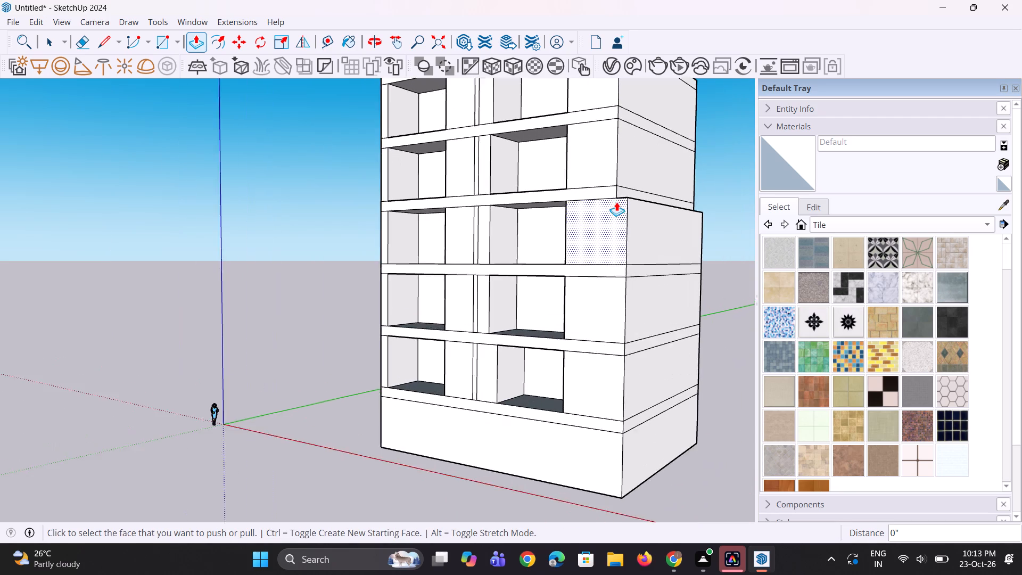
{"action": "scroll", "coordinate": [616, 202], "scroll_direction": "up", "scroll_amount": 2}
{"action": "double_click", "coordinate": [619, 196]}
{"action": "double_click", "coordinate": [633, 171]}
{"action": "scroll", "coordinate": [584, 252], "scroll_direction": "down", "scroll_amount": 5}
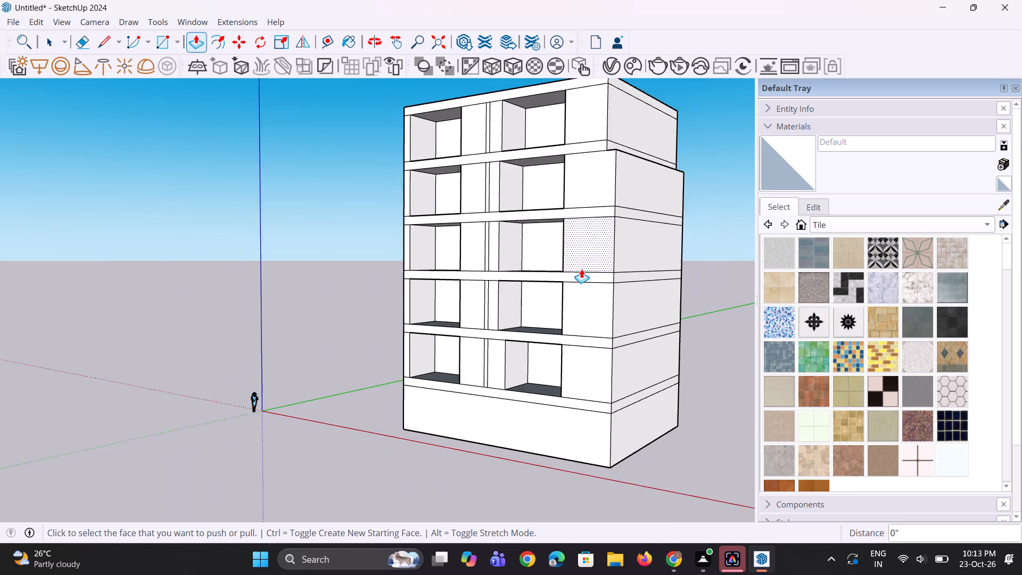
{"action": "scroll", "coordinate": [581, 269], "scroll_direction": "down", "scroll_amount": 4}
{"action": "middle_click_drag", "start_coordinate": [570, 265], "coordinate": [587, 350]}
{"action": "scroll", "coordinate": [627, 225], "scroll_direction": "up", "scroll_amount": 5}
{"action": "double_click", "coordinate": [609, 202]}
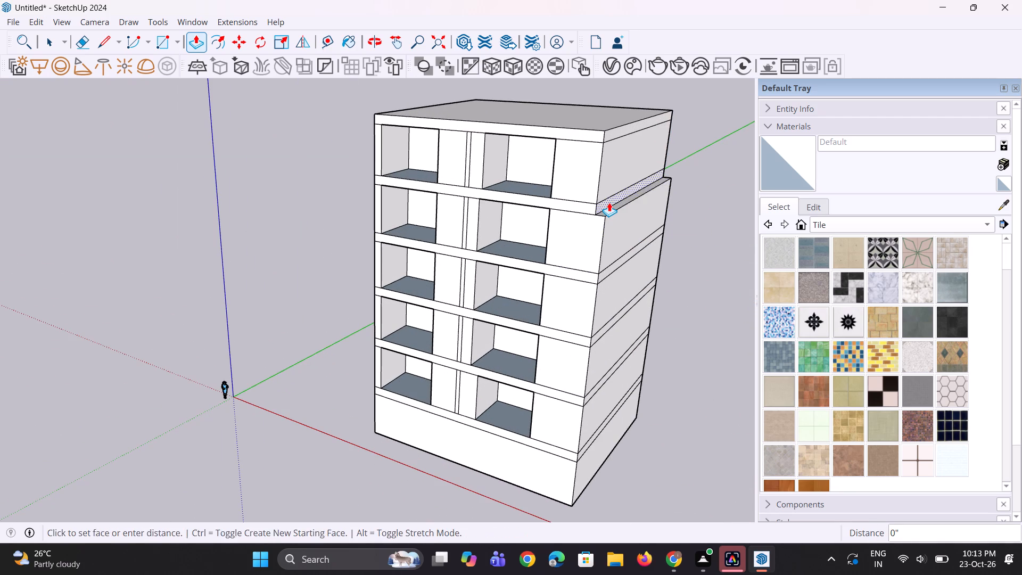
{"action": "double_click", "coordinate": [608, 182]}
{"action": "double_click", "coordinate": [610, 136]}
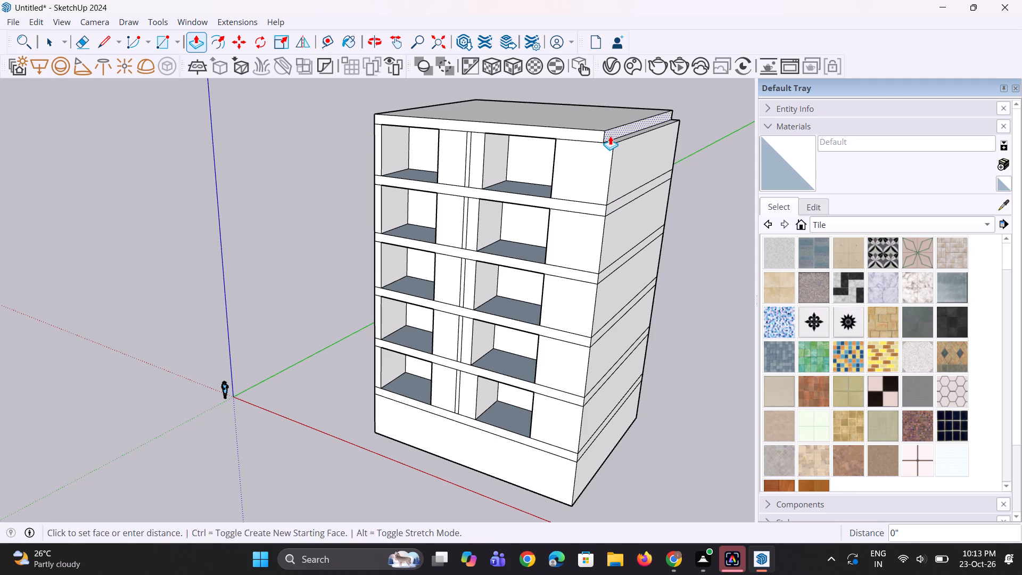
Pull the far right side face of the lowest right bay 2' inward to narrow the opening.
{"action": "middle_click_drag", "start_coordinate": [558, 265], "coordinate": [727, 170]}
{"action": "scroll", "coordinate": [566, 349], "scroll_direction": "up", "scroll_amount": 2}
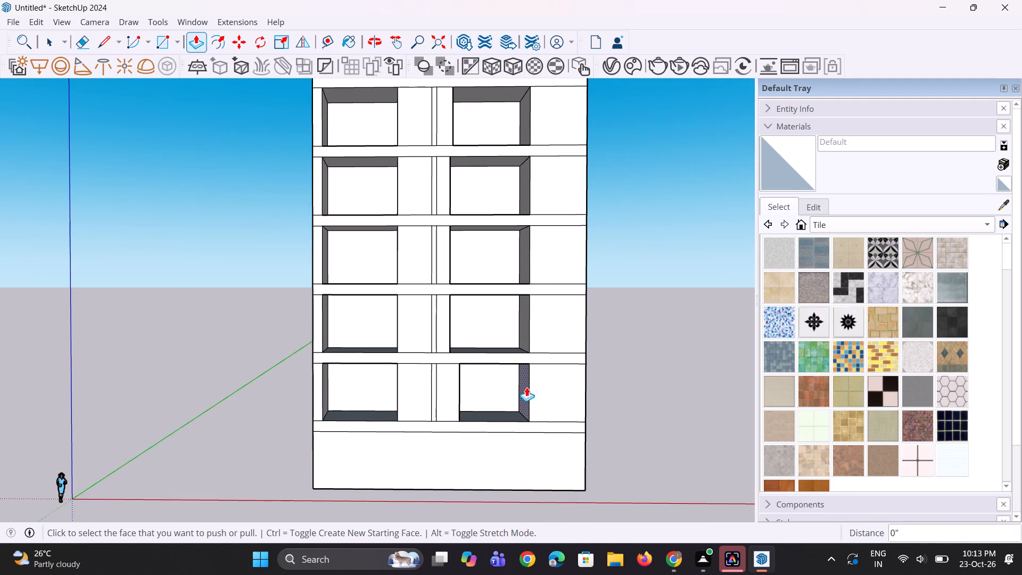
{"action": "scroll", "coordinate": [518, 396], "scroll_direction": "up", "scroll_amount": 7}
{"action": "double_click", "coordinate": [533, 405]}
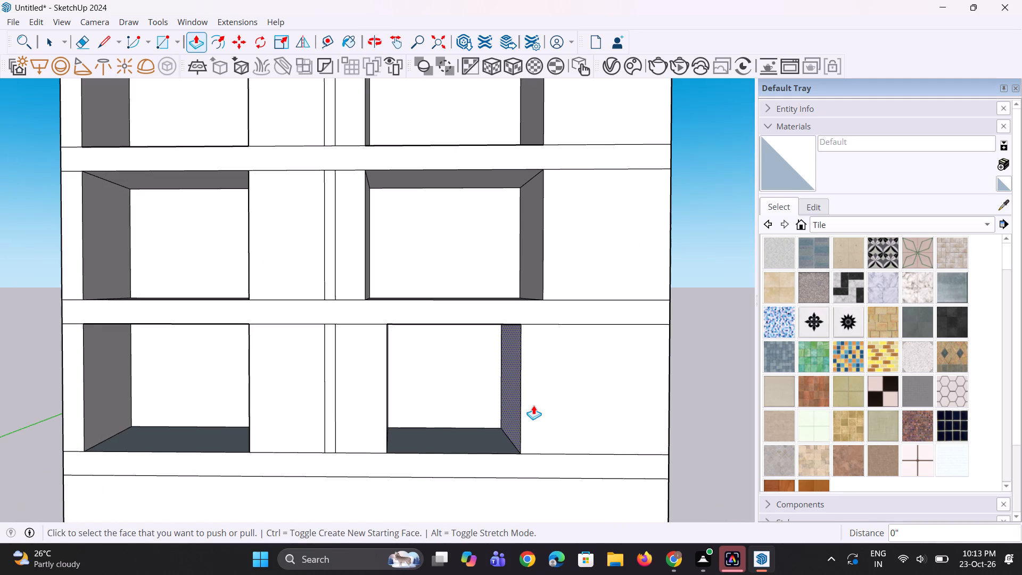
Undo the inward pull and push the lowest right bay's far right side face 2' outward to widen the opening.
{"action": "key", "text": "ctrl+z"}
{"action": "scroll", "coordinate": [535, 404], "scroll_direction": "up", "scroll_amount": 1, "text": "ctrl"}
{"action": "left_click", "coordinate": [533, 404]}
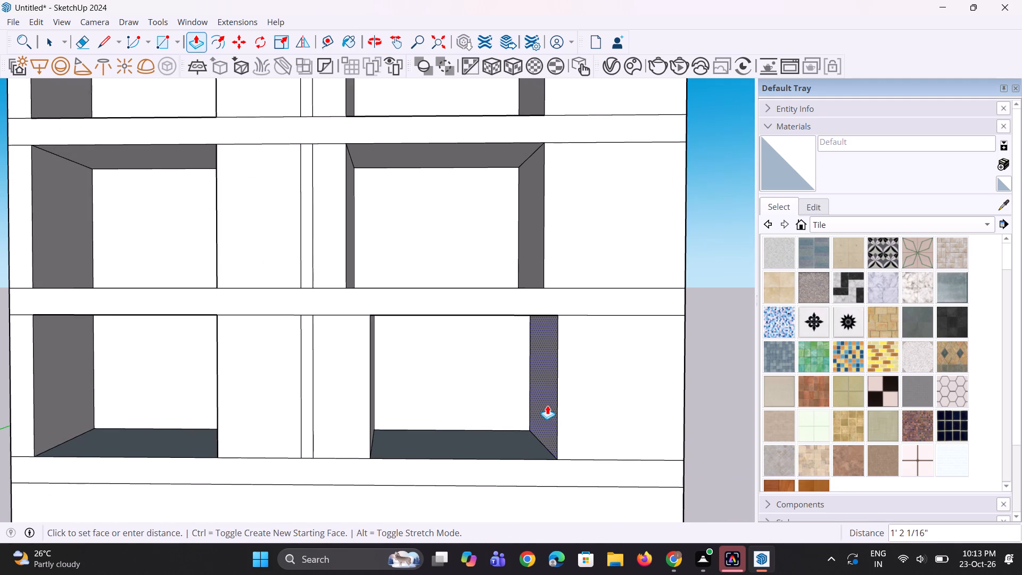
{"action": "type", "text": "2'"}
{"action": "key", "text": "Return"}
Repeat the 2' outward push on the far right side faces of the right bays in the four storeys above.
{"action": "double_click", "coordinate": [534, 262]}
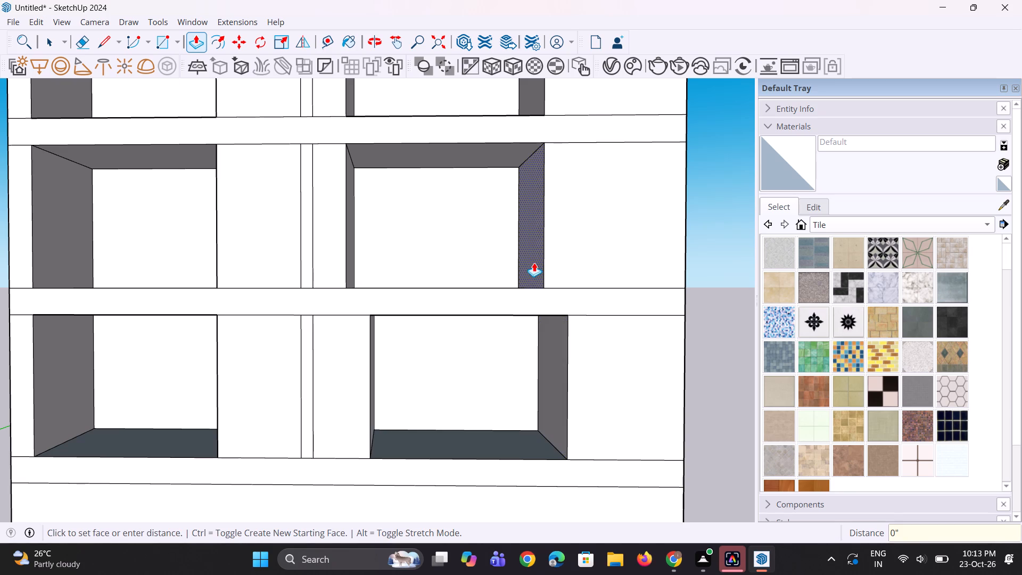
{"action": "scroll", "coordinate": [501, 387], "scroll_direction": "down", "scroll_amount": 3}
{"action": "double_click", "coordinate": [526, 170]}
{"action": "scroll", "coordinate": [515, 320], "scroll_direction": "down", "scroll_amount": 1}
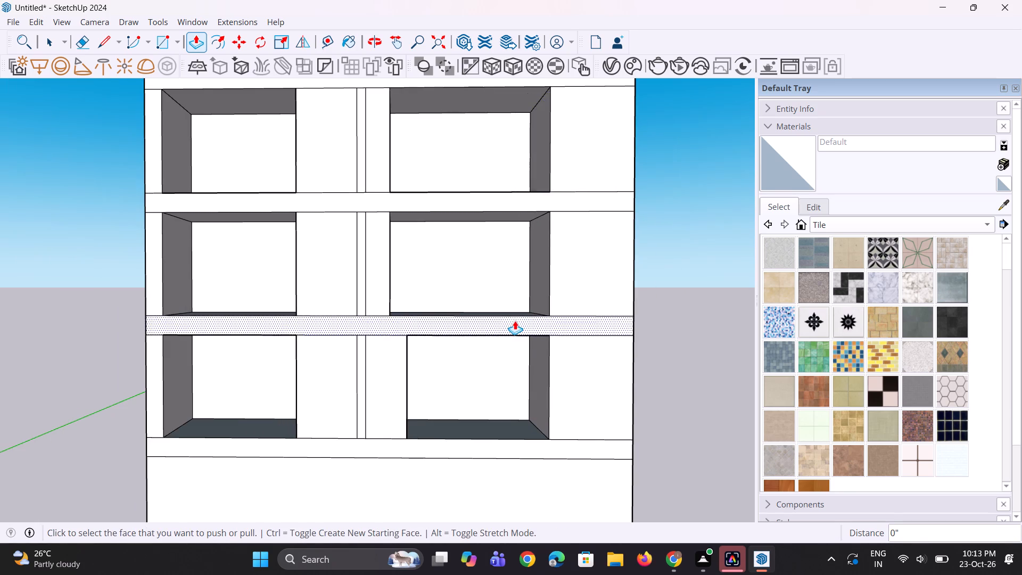
{"action": "scroll", "coordinate": [515, 321], "scroll_direction": "down", "scroll_amount": 8}
{"action": "scroll", "coordinate": [501, 155], "scroll_direction": "up", "scroll_amount": 9}
{"action": "double_click", "coordinate": [541, 224]}
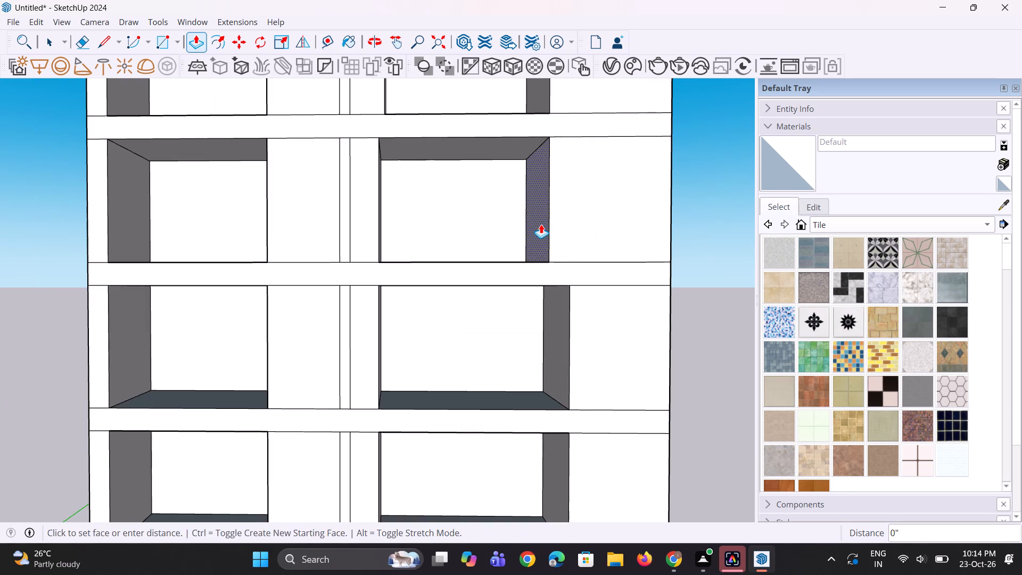
{"action": "scroll", "coordinate": [505, 309], "scroll_direction": "down", "scroll_amount": 4}
{"action": "double_click", "coordinate": [521, 157]}
Push/Pull the pier's right side face in the top storey 1' into the right bay as a new starting face.
{"action": "middle_click_drag", "start_coordinate": [517, 232], "coordinate": [450, 237]}
{"action": "scroll", "coordinate": [420, 268], "scroll_direction": "down", "scroll_amount": 3}
{"action": "scroll", "coordinate": [419, 268], "scroll_direction": "up", "scroll_amount": 5}
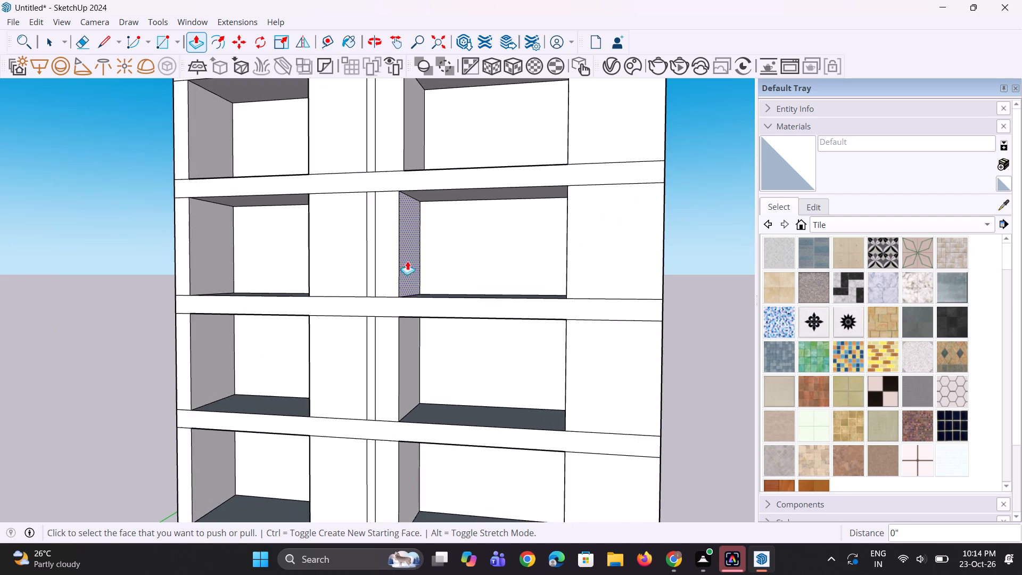
{"action": "scroll", "coordinate": [413, 286], "scroll_direction": "down", "scroll_amount": 4}
{"action": "scroll", "coordinate": [418, 169], "scroll_direction": "up", "scroll_amount": 3}
{"action": "key", "text": "space"}
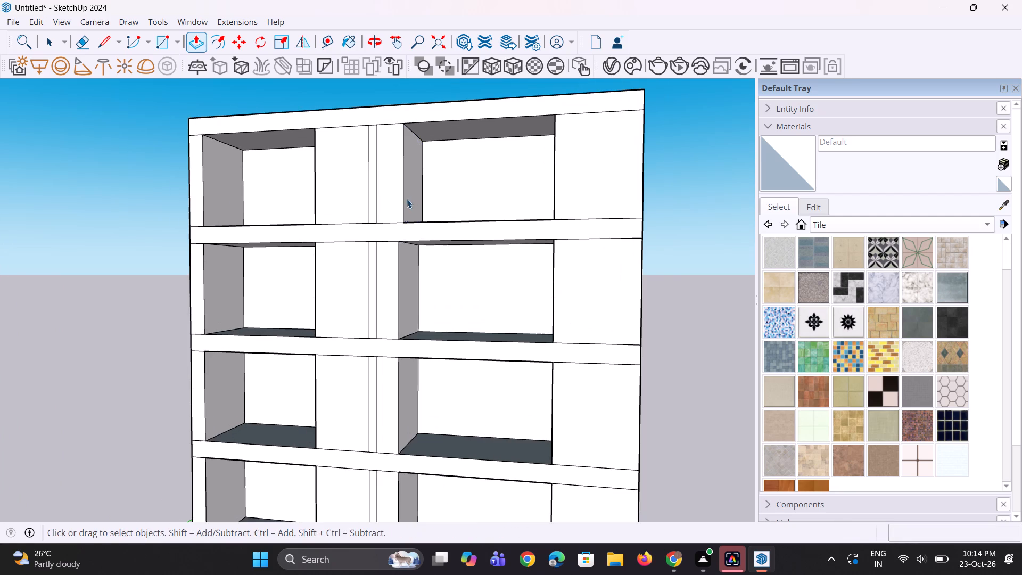
{"action": "scroll", "coordinate": [411, 198], "scroll_direction": "up", "scroll_amount": 1}
{"action": "key", "text": "p"}
{"action": "left_click", "coordinate": [413, 194]}
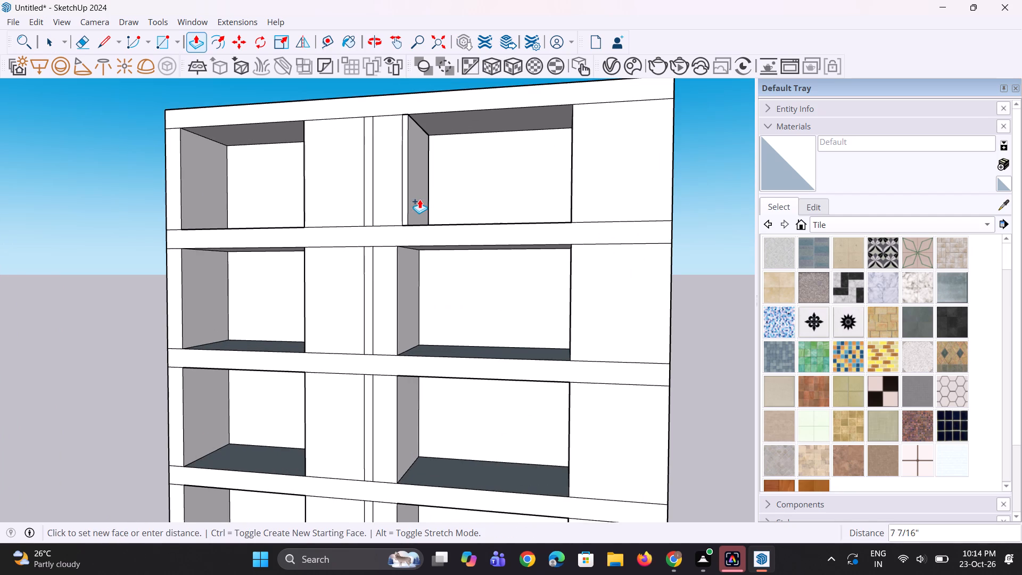
{"action": "type", "text": "1'"}
{"action": "key", "text": "Return"}
Repeat the 1' new-face extension on the pier's right side face in the next three storeys down.
{"action": "double_click", "coordinate": [409, 274]}
{"action": "scroll", "coordinate": [429, 220], "scroll_direction": "down", "scroll_amount": 3}
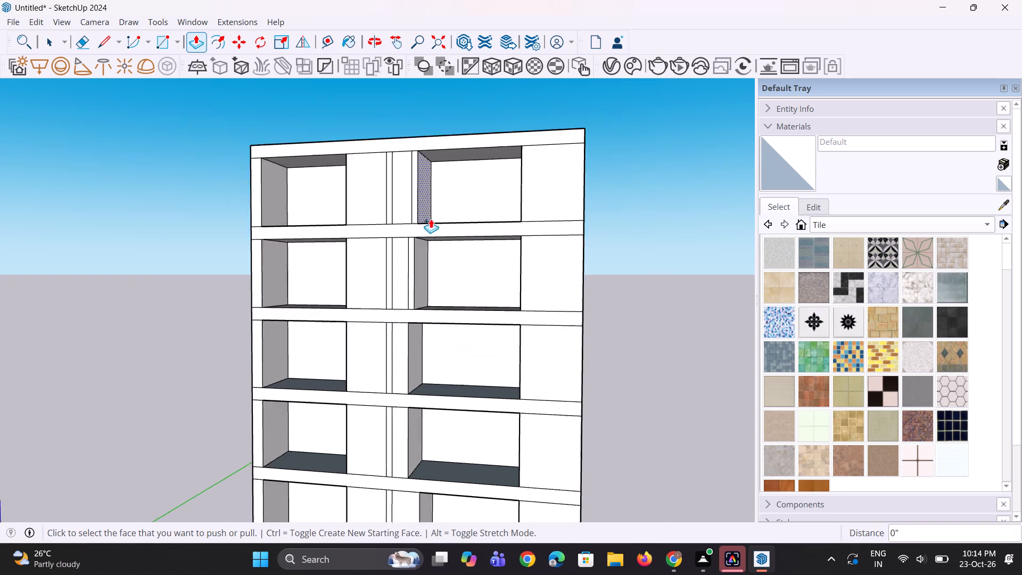
{"action": "scroll", "coordinate": [431, 219], "scroll_direction": "down", "scroll_amount": 2}
{"action": "scroll", "coordinate": [456, 368], "scroll_direction": "up", "scroll_amount": 3}
{"action": "double_click", "coordinate": [411, 344]}
{"action": "middle_click_drag", "start_coordinate": [439, 363], "coordinate": [496, 321]}
{"action": "scroll", "coordinate": [442, 389], "scroll_direction": "up", "scroll_amount": 1}
{"action": "middle_click_drag", "start_coordinate": [441, 389], "coordinate": [430, 390]}
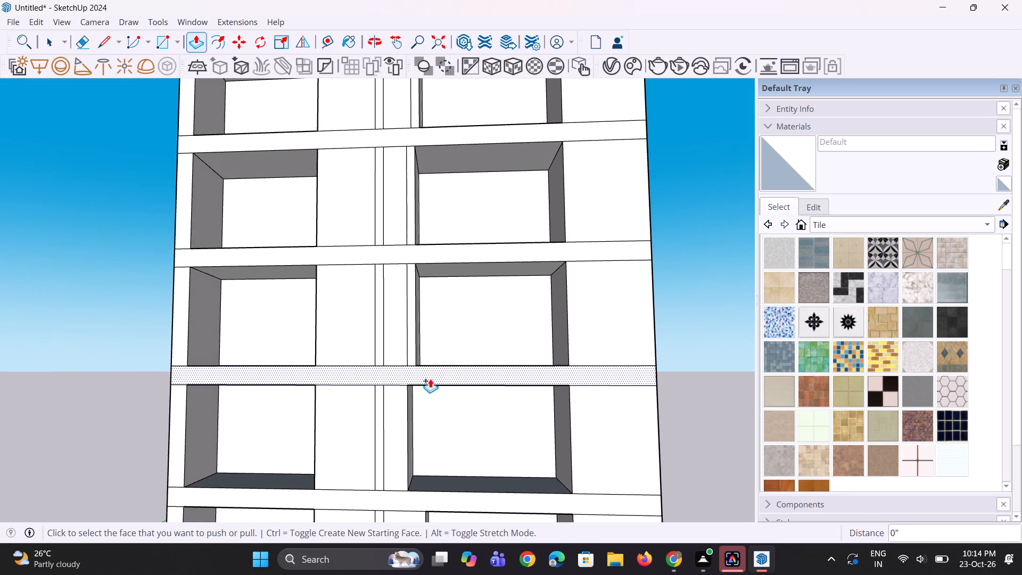
{"action": "scroll", "coordinate": [424, 368], "scroll_direction": "down", "scroll_amount": 2}
{"action": "scroll", "coordinate": [398, 405], "scroll_direction": "up", "scroll_amount": 4}
{"action": "middle_click_drag", "start_coordinate": [434, 417], "coordinate": [342, 423]}
{"action": "double_click", "coordinate": [390, 450]}
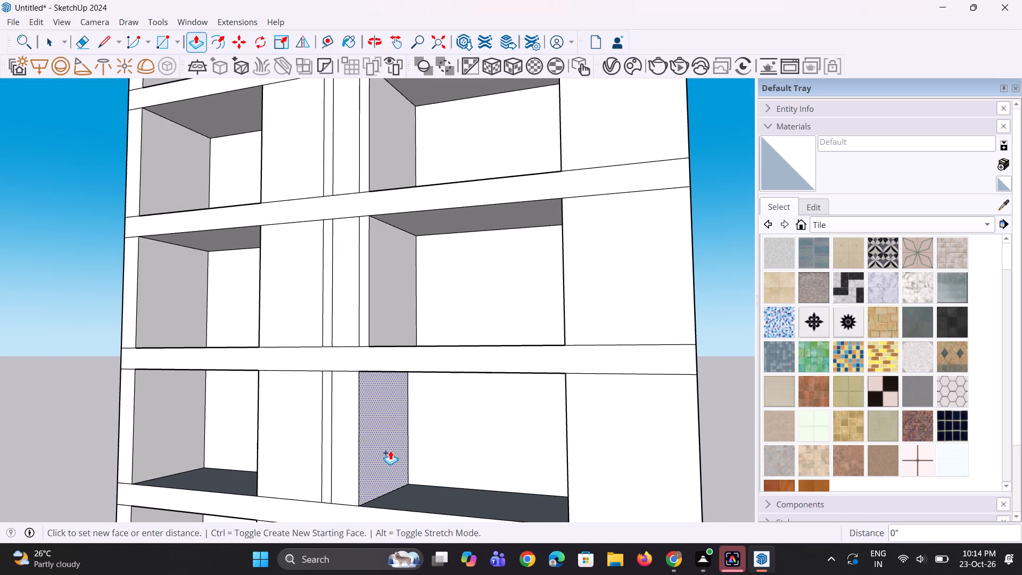
Repeat the 1' new-face extension on the pier's right side face in the lowest bay storey.
{"action": "scroll", "coordinate": [423, 334], "scroll_direction": "down", "scroll_amount": 5}
{"action": "middle_click_drag", "start_coordinate": [394, 477], "coordinate": [455, 437]}
{"action": "scroll", "coordinate": [425, 376], "scroll_direction": "down", "scroll_amount": 8}
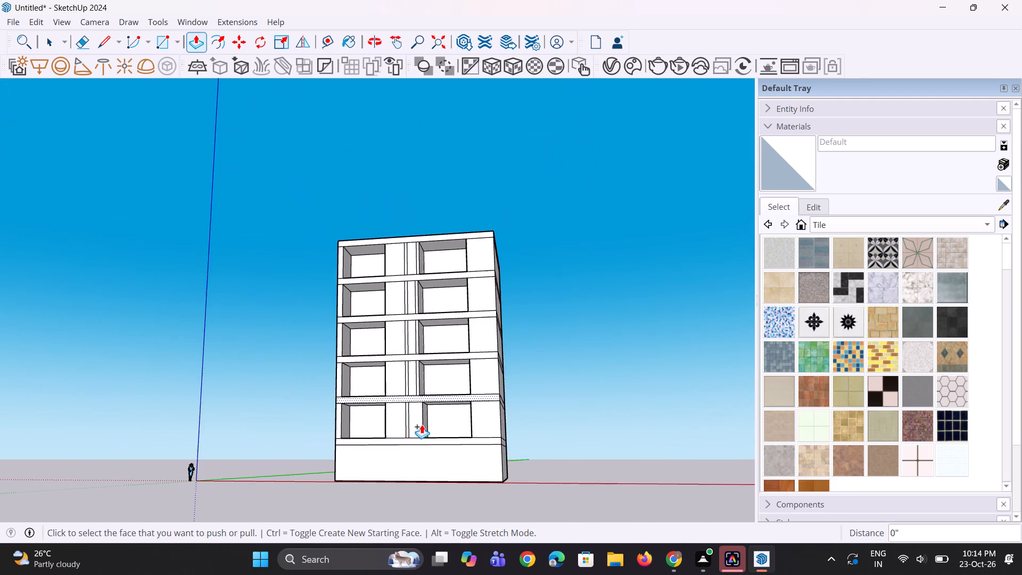
{"action": "middle_click_drag", "start_coordinate": [408, 469], "coordinate": [343, 488]}
{"action": "scroll", "coordinate": [438, 424], "scroll_direction": "up", "scroll_amount": 3}
{"action": "double_click", "coordinate": [410, 432]}
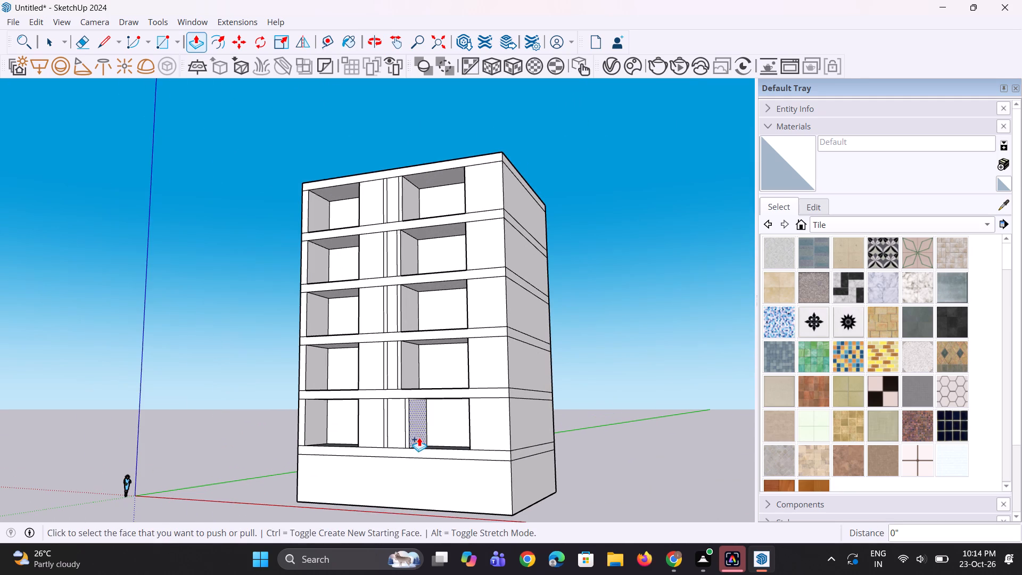
Examine the facade's bays and middle pier from several angles to check their proportions across all storeys.
{"action": "middle_click_drag", "start_coordinate": [421, 438], "coordinate": [579, 446]}
{"action": "scroll", "coordinate": [563, 433], "scroll_direction": "down", "scroll_amount": 4}
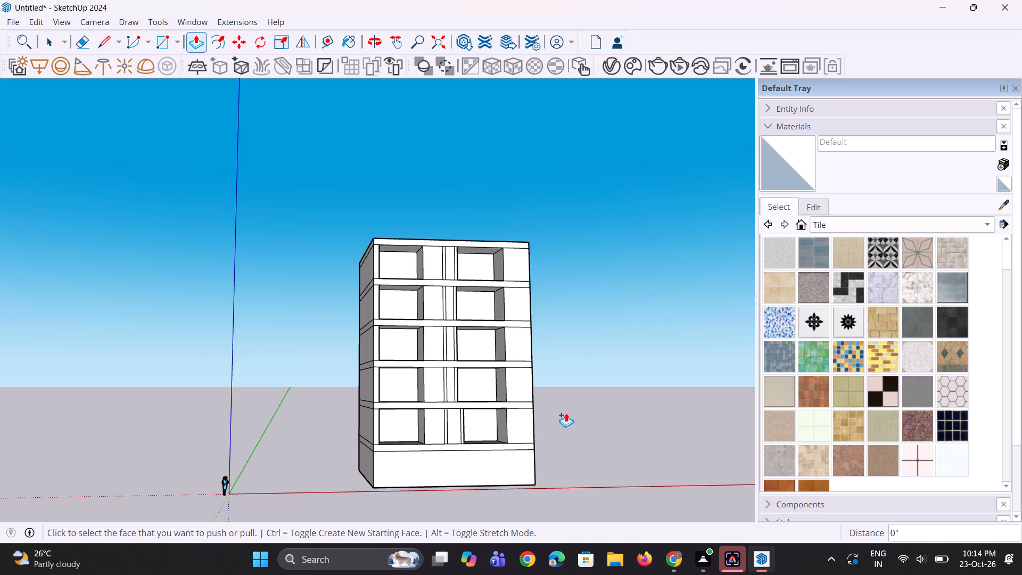
{"action": "scroll", "coordinate": [566, 413], "scroll_direction": "down", "scroll_amount": 5}
{"action": "middle_click_drag", "start_coordinate": [566, 413], "coordinate": [541, 387]}
{"action": "key", "text": "space"}
{"action": "key", "text": "space"}
{"action": "scroll", "coordinate": [541, 361], "scroll_direction": "up", "scroll_amount": 1}
{"action": "middle_click_drag", "start_coordinate": [541, 361], "coordinate": [490, 411]}
{"action": "scroll", "coordinate": [486, 359], "scroll_direction": "up", "scroll_amount": 3}
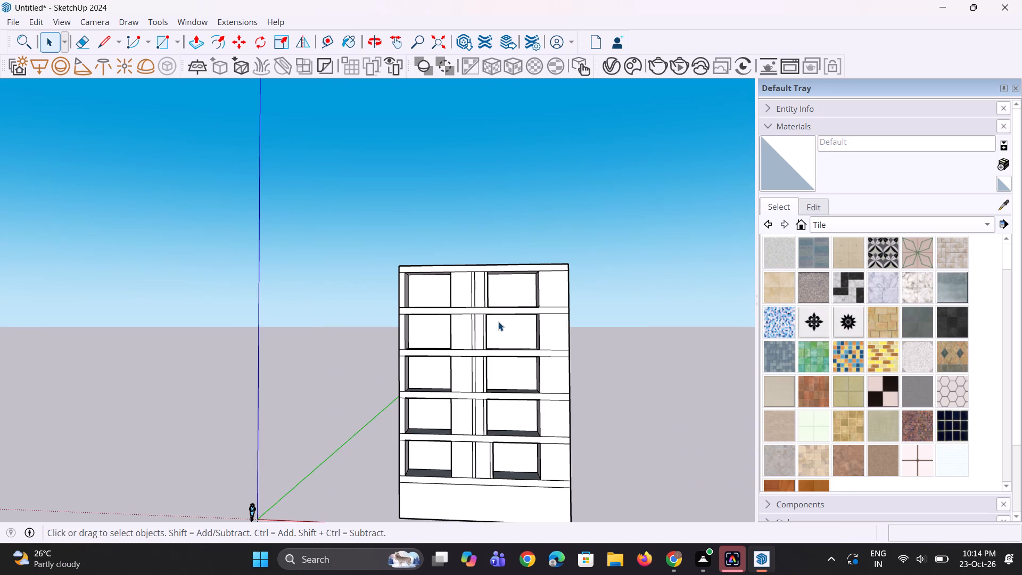
{"action": "scroll", "coordinate": [498, 321], "scroll_direction": "down", "scroll_amount": 2}
{"action": "middle_click_drag", "start_coordinate": [498, 321], "coordinate": [458, 335]}
Push the top-storey pier panel between the narrow dividing strip and the new 1' edge strip inward about 3' 8".
{"action": "scroll", "coordinate": [454, 336], "scroll_direction": "up", "scroll_amount": 3}
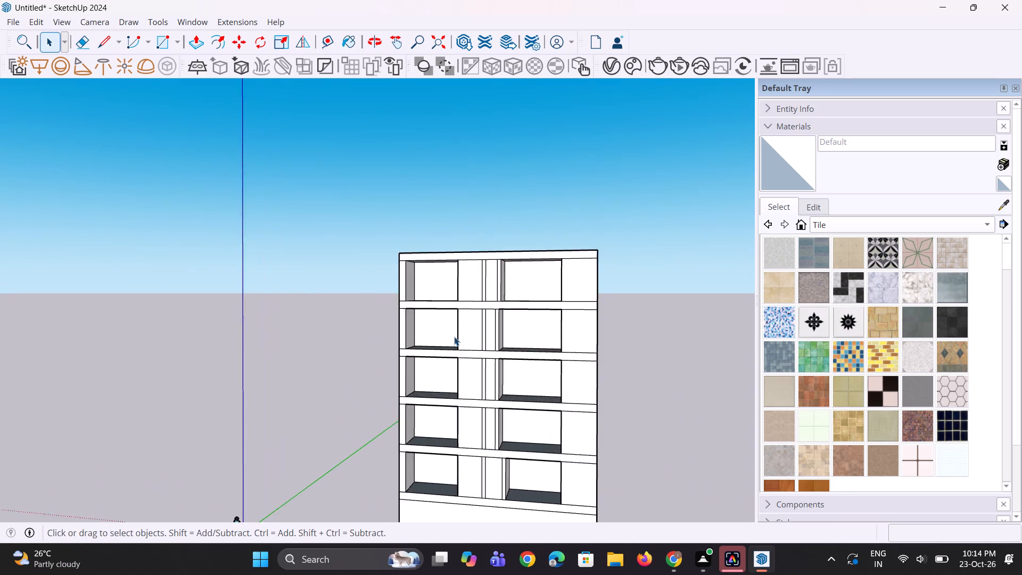
{"action": "scroll", "coordinate": [454, 336], "scroll_direction": "up", "scroll_amount": 2}
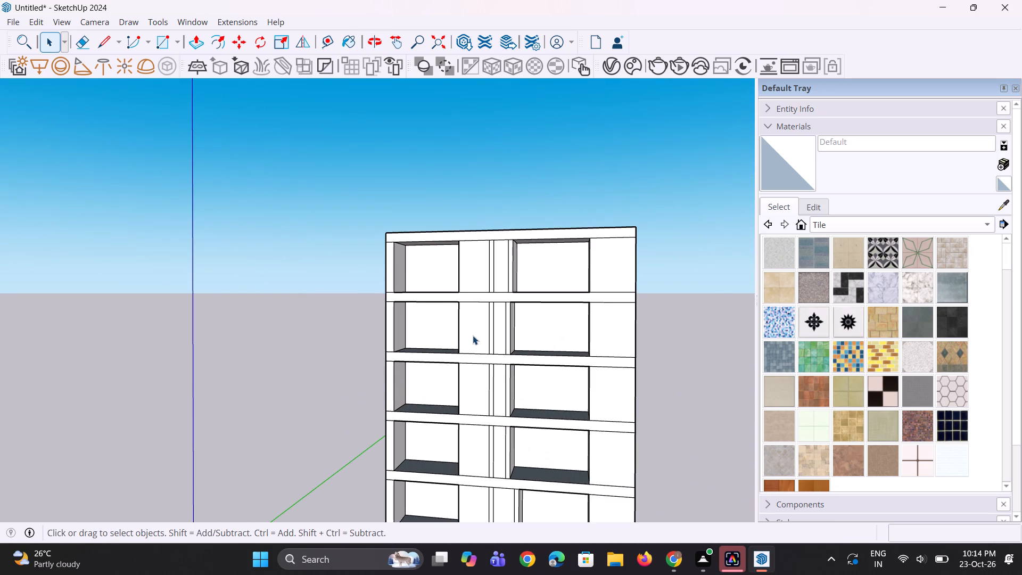
{"action": "scroll", "coordinate": [493, 295], "scroll_direction": "up", "scroll_amount": 6}
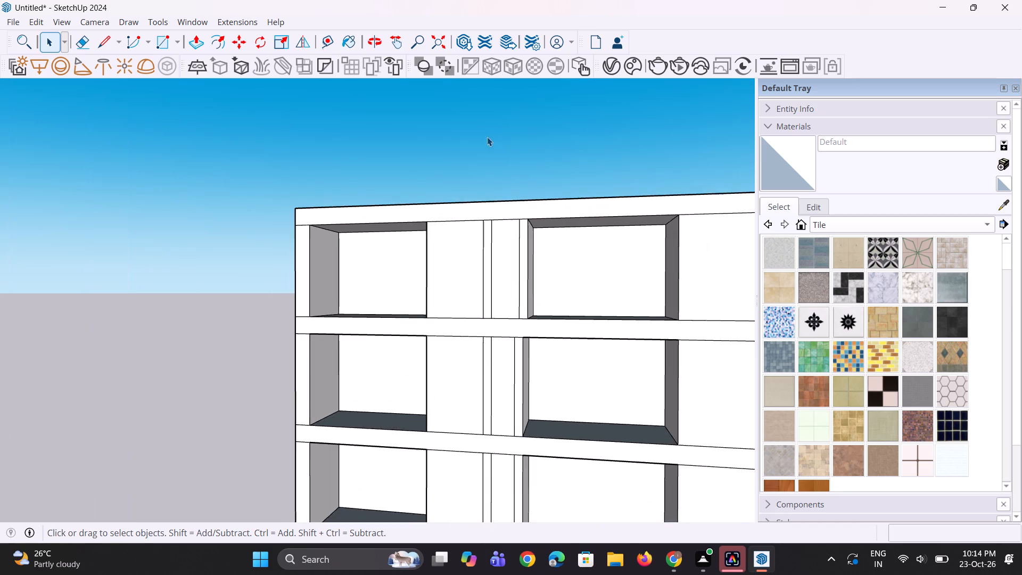
{"action": "scroll", "coordinate": [487, 137], "scroll_direction": "up", "scroll_amount": 1}
{"action": "scroll", "coordinate": [491, 237], "scroll_direction": "up", "scroll_amount": 1}
{"action": "middle_click_drag", "start_coordinate": [494, 248], "coordinate": [466, 260]}
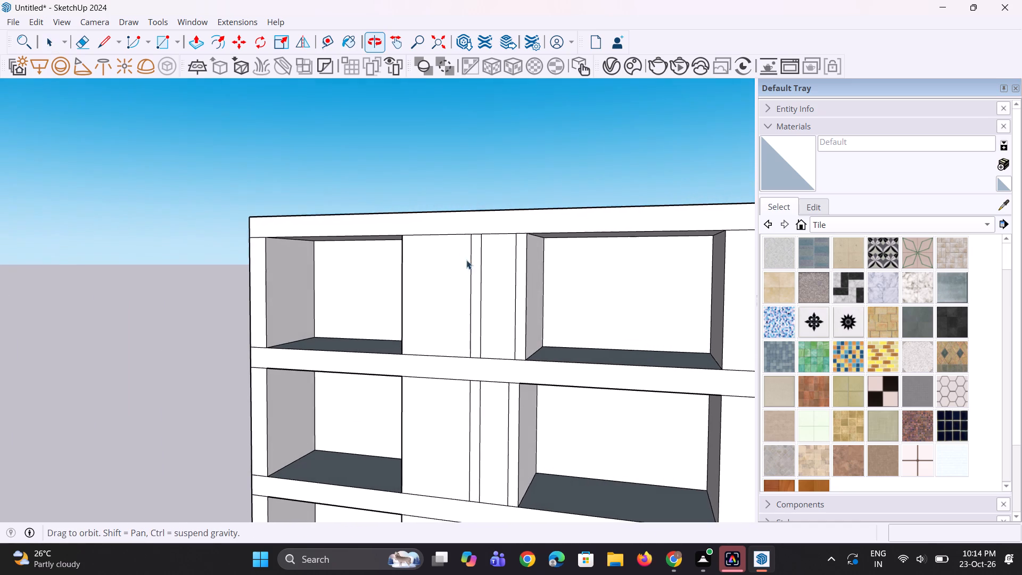
{"action": "key", "text": "p"}
{"action": "left_click", "coordinate": [504, 264]}
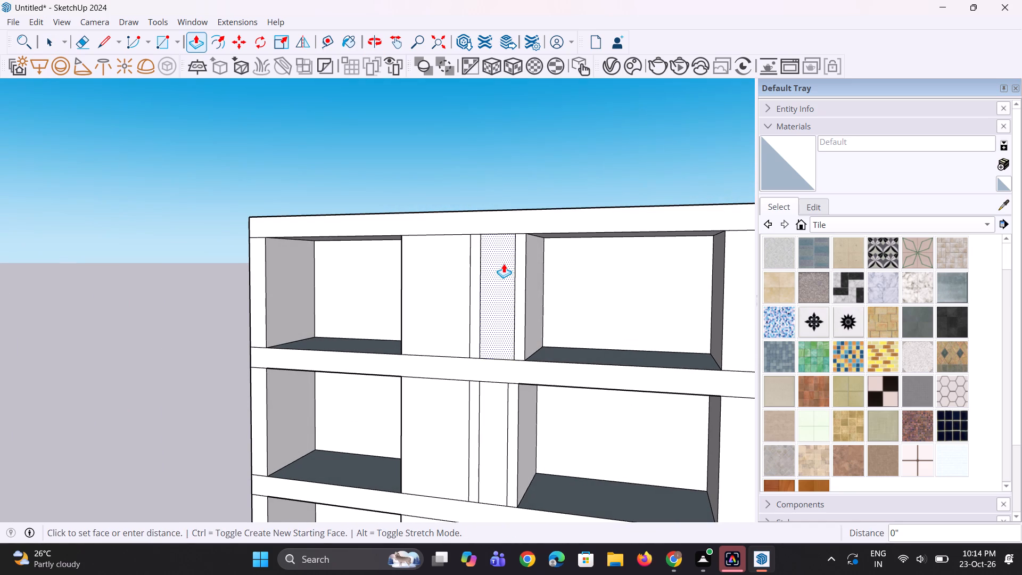
{"action": "left_click", "coordinate": [511, 257]}
{"action": "scroll", "coordinate": [506, 210], "scroll_direction": "down", "scroll_amount": 7}
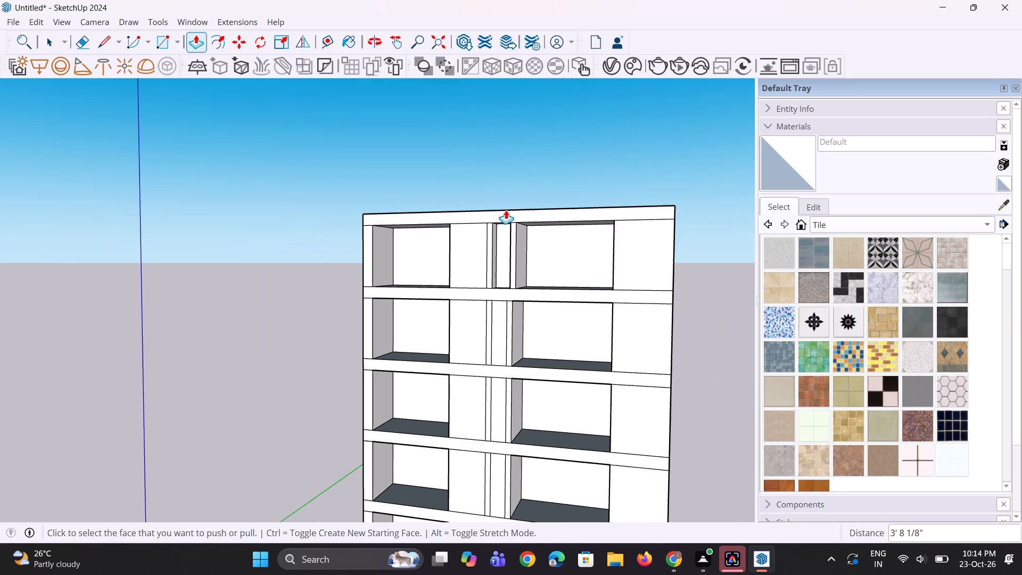
{"action": "scroll", "coordinate": [506, 210], "scroll_direction": "down", "scroll_amount": 2}
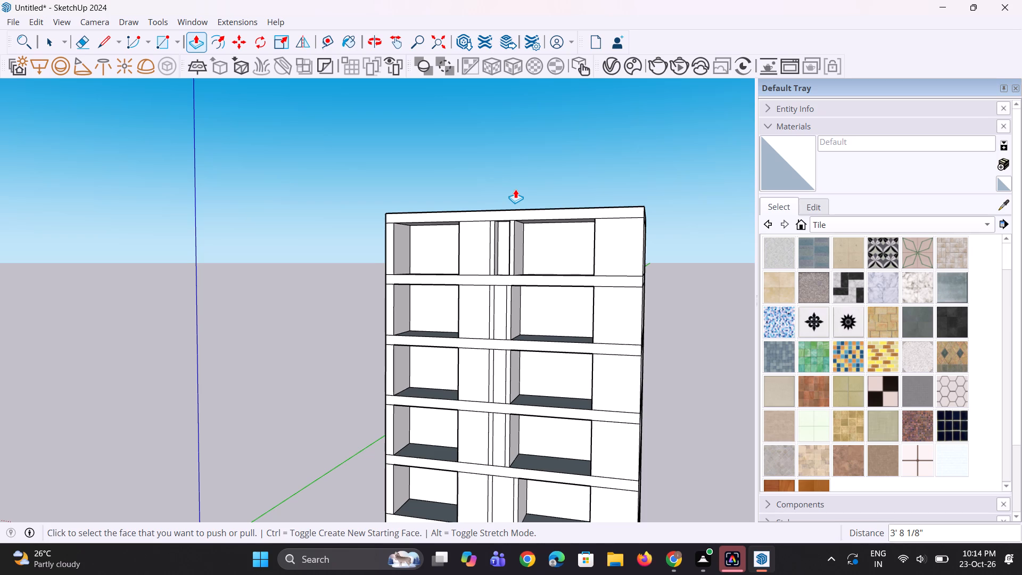
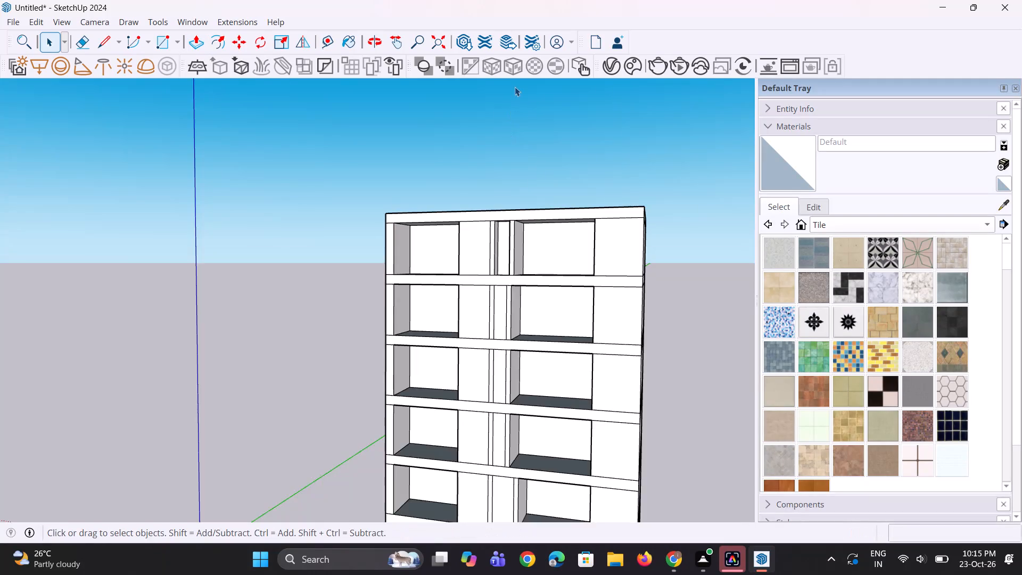
Examine the whole facade from several angles to check the pier panels against the recessed top-storey panel.
{"action": "scroll", "coordinate": [514, 86], "scroll_direction": "down", "scroll_amount": 4}
{"action": "middle_click_drag", "start_coordinate": [508, 145], "coordinate": [498, 219]}
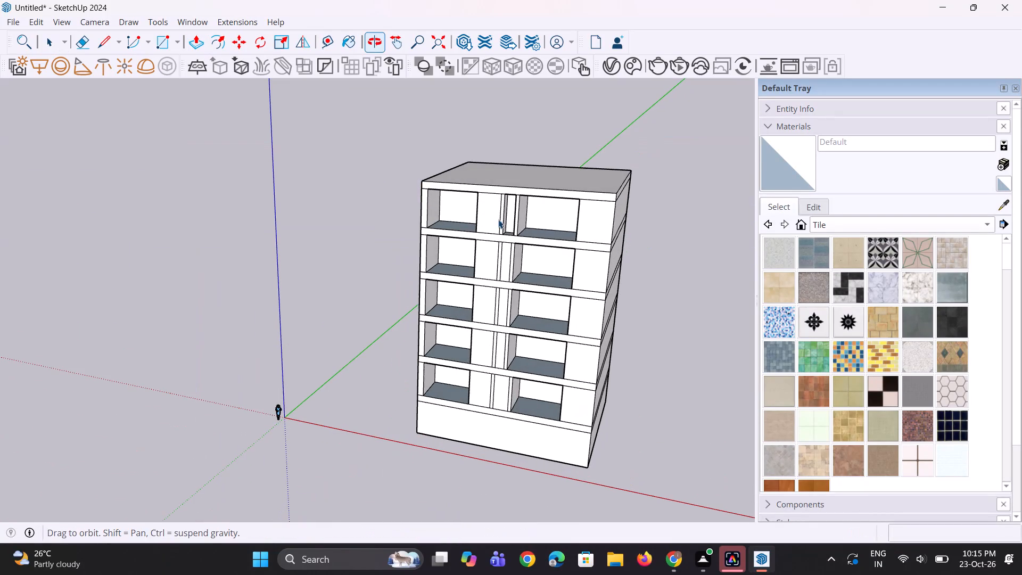
{"action": "scroll", "coordinate": [777, 360], "scroll_direction": "down", "scroll_amount": 1}
{"action": "middle_click_drag", "start_coordinate": [583, 397], "coordinate": [628, 351]}
{"action": "scroll", "coordinate": [571, 310], "scroll_direction": "up", "scroll_amount": 4}
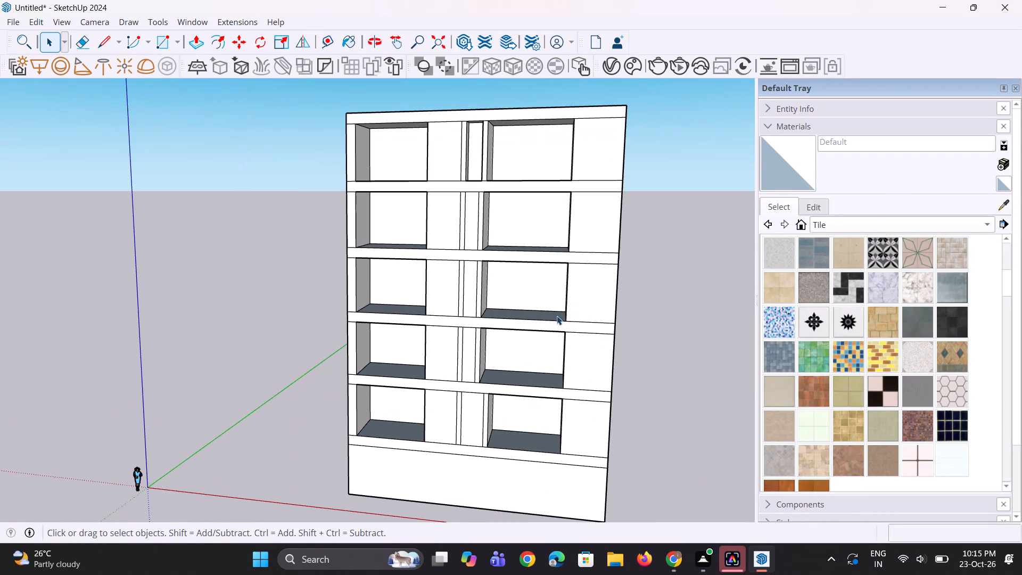
{"action": "scroll", "coordinate": [523, 296], "scroll_direction": "up", "scroll_amount": 3}
{"action": "scroll", "coordinate": [525, 259], "scroll_direction": "down", "scroll_amount": 5}
{"action": "middle_click_drag", "start_coordinate": [504, 245], "coordinate": [487, 235]}
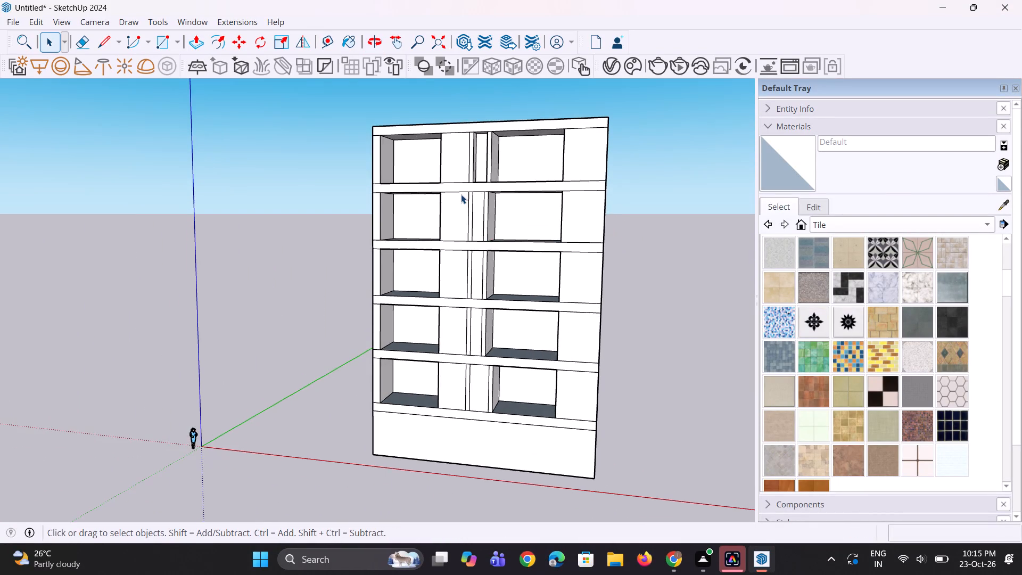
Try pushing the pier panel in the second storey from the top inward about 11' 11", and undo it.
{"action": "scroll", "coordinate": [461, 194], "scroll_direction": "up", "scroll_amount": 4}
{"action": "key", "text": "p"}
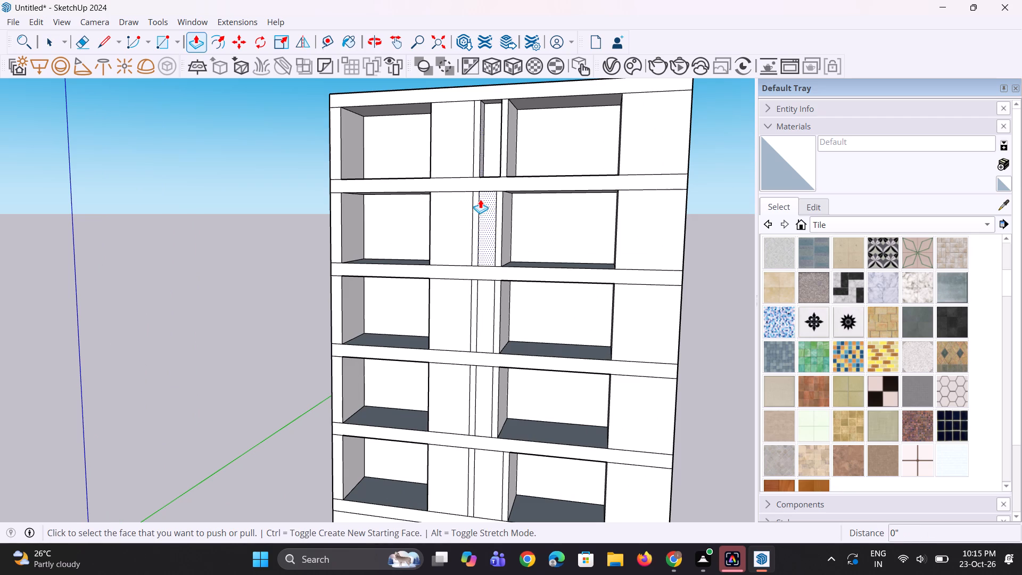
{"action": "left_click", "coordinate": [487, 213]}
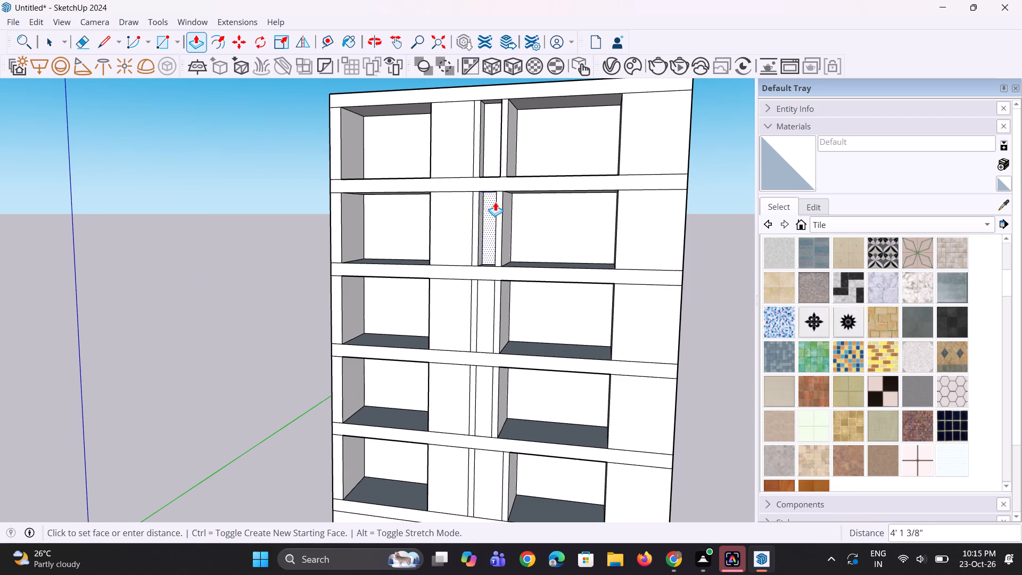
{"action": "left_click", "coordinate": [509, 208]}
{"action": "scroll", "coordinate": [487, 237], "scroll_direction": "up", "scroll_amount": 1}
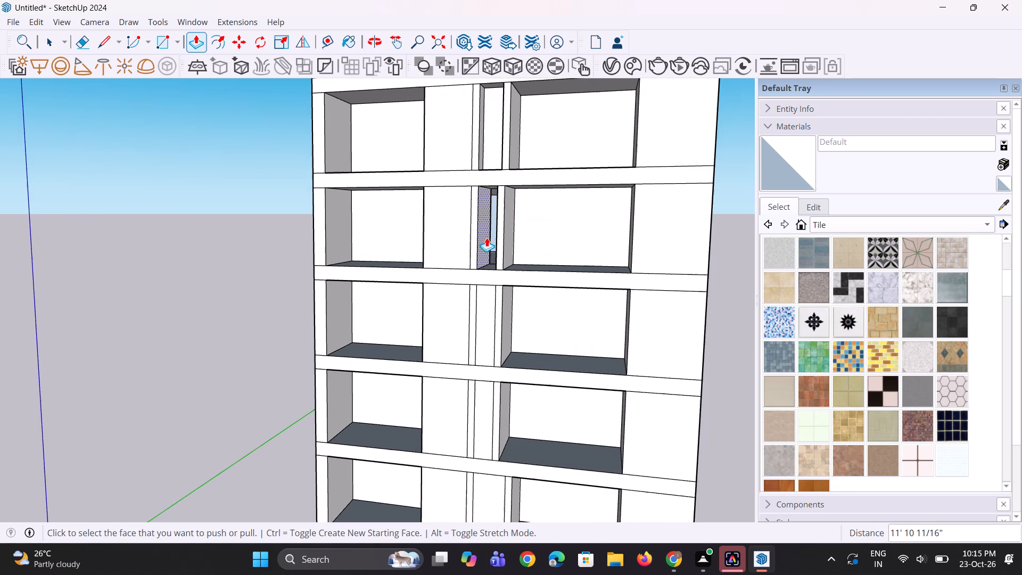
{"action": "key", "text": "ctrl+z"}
Push the pier panel in the second storey from the top inward about 7' 5".
{"action": "scroll", "coordinate": [483, 283], "scroll_direction": "up", "scroll_amount": 4, "text": "ctrl"}
{"action": "left_click", "coordinate": [484, 253]}
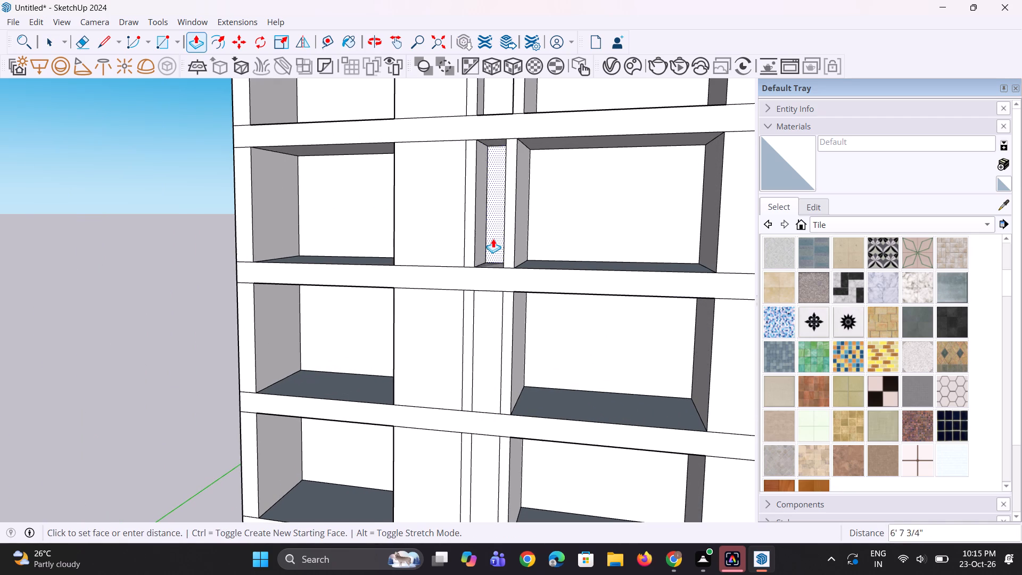
{"action": "left_click", "coordinate": [493, 238]}
Raise the floor of the second storey's new pier recess about 3' 9 1/2".
{"action": "scroll", "coordinate": [504, 282], "scroll_direction": "up", "scroll_amount": 5}
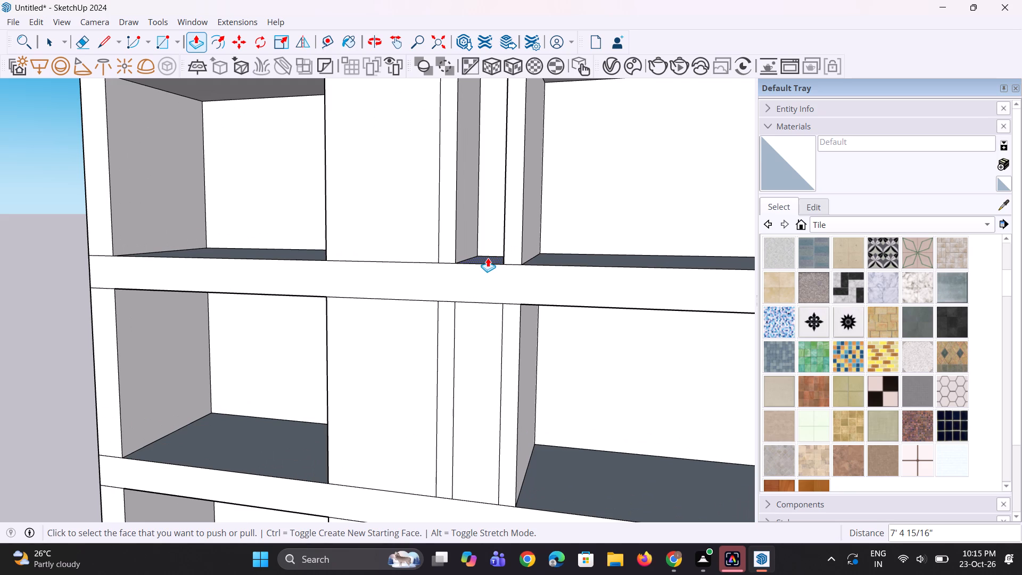
{"action": "left_click", "coordinate": [488, 258]}
{"action": "left_click", "coordinate": [494, 199]}
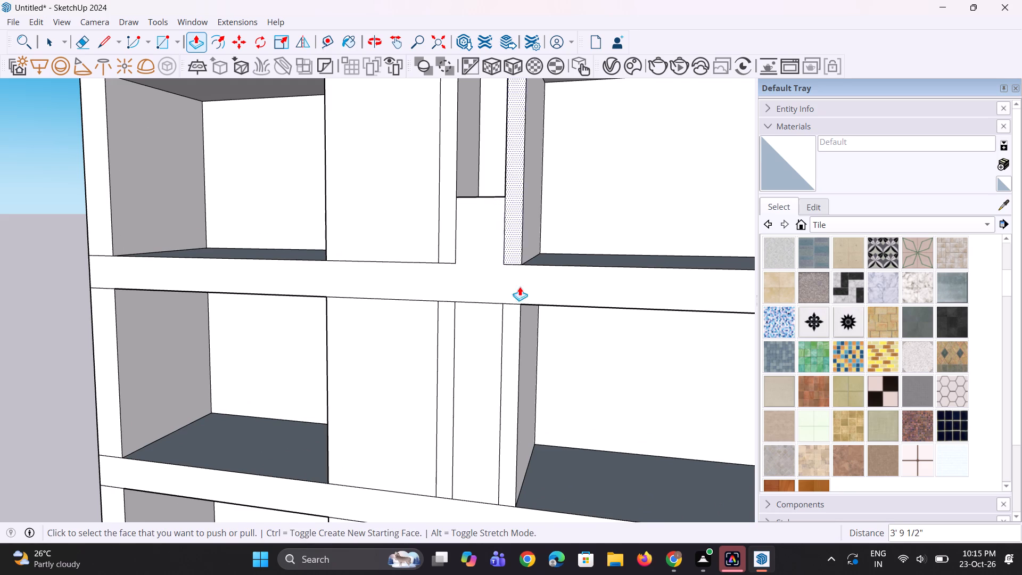
Draw four vertical lines about 2' 3" long across the band below the second storey, continuing the pier's strip edges.
{"action": "scroll", "coordinate": [525, 312], "scroll_direction": "down", "scroll_amount": 9}
{"action": "middle_click", "coordinate": [525, 313]}
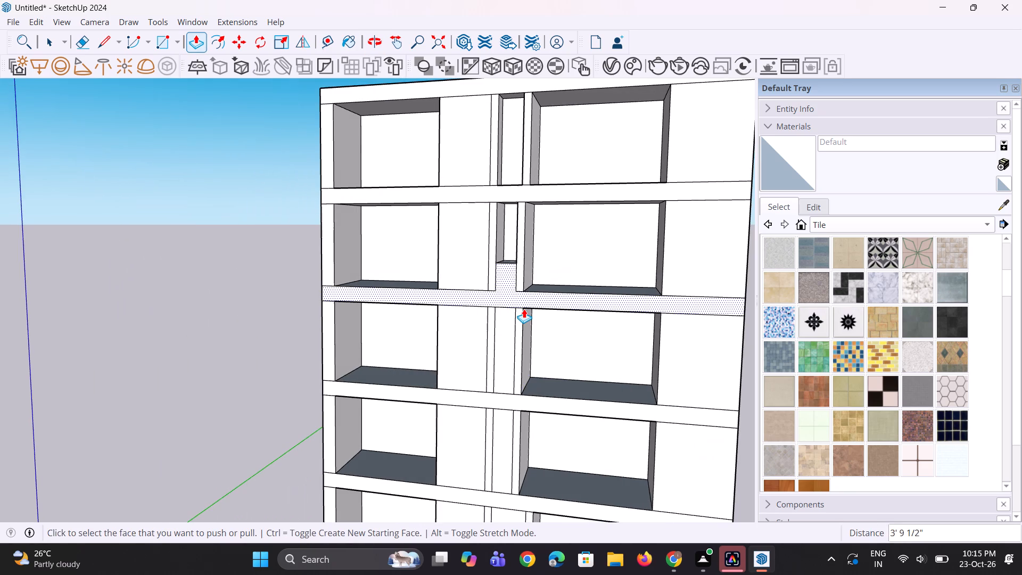
{"action": "scroll", "coordinate": [524, 309], "scroll_direction": "up", "scroll_amount": 4}
{"action": "scroll", "coordinate": [501, 219], "scroll_direction": "up", "scroll_amount": 4}
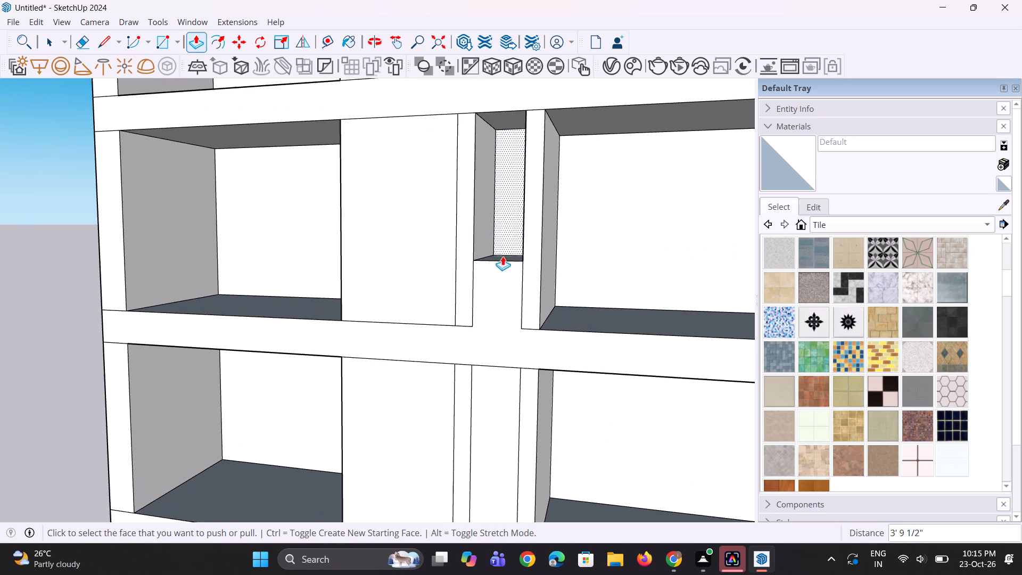
{"action": "key", "text": "l"}
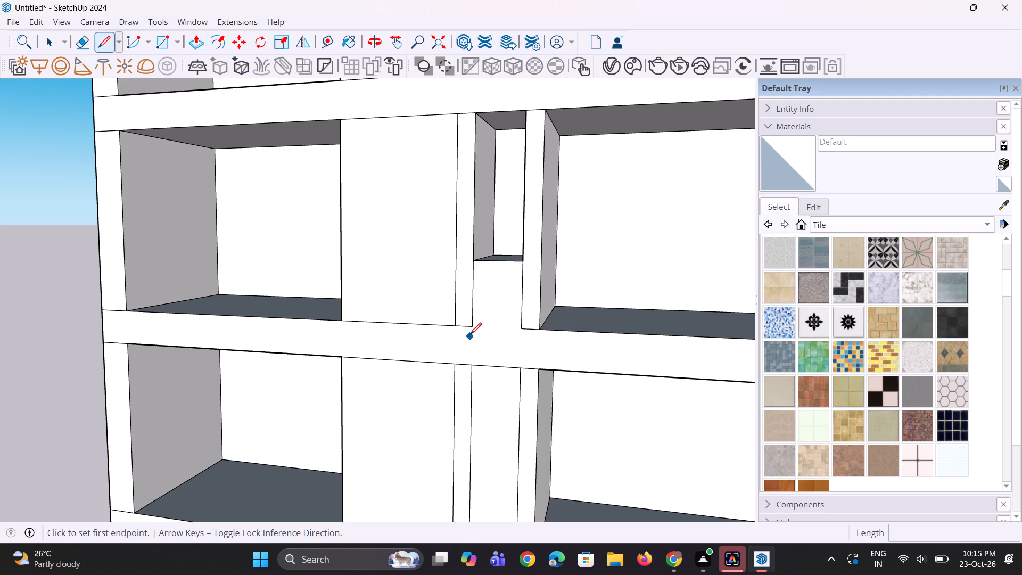
{"action": "left_click", "coordinate": [474, 325]}
{"action": "left_click", "coordinate": [469, 363]}
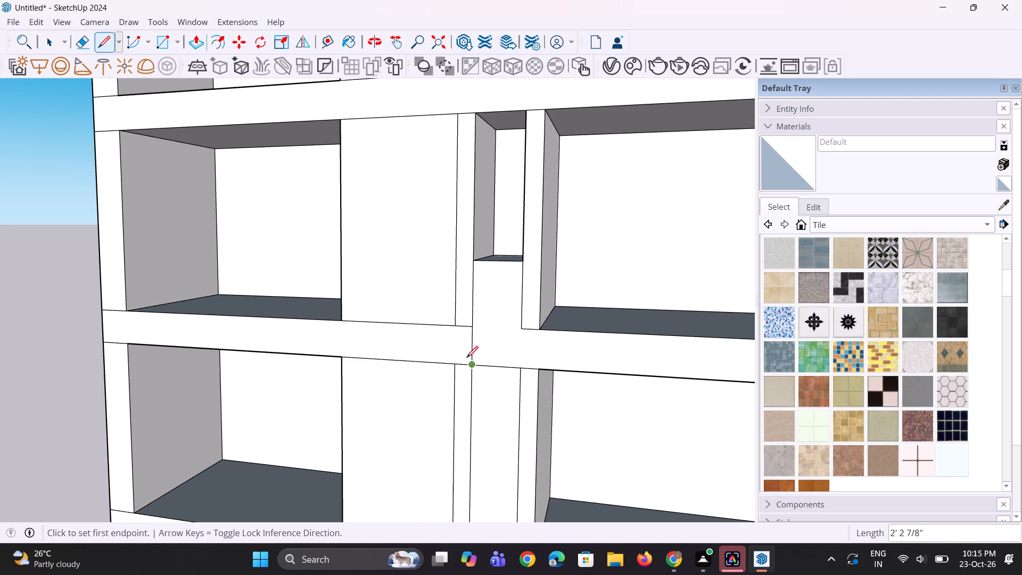
{"action": "left_click", "coordinate": [457, 328]}
{"action": "left_click", "coordinate": [458, 360]}
{"action": "left_click", "coordinate": [524, 326]}
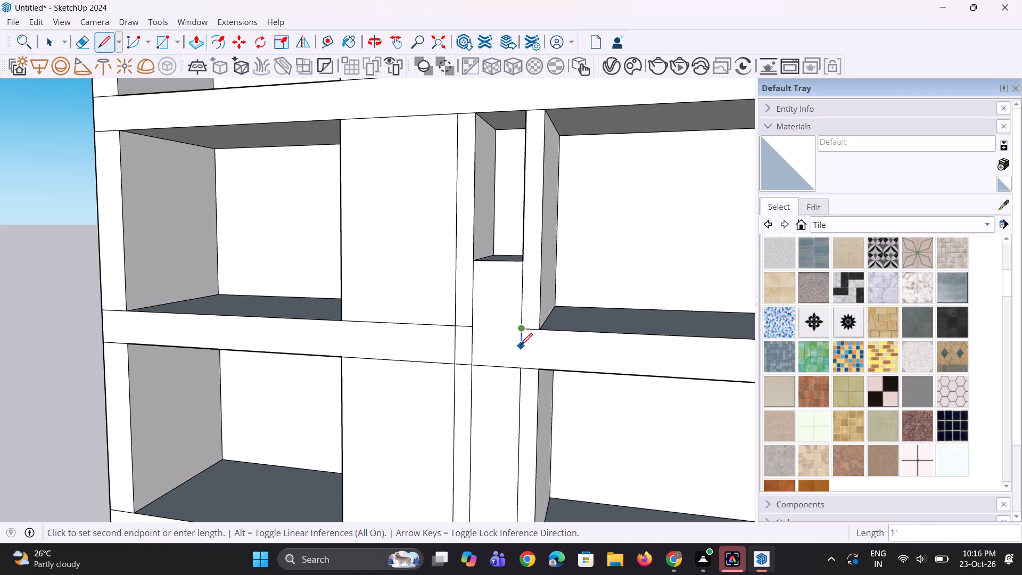
{"action": "left_click", "coordinate": [520, 364]}
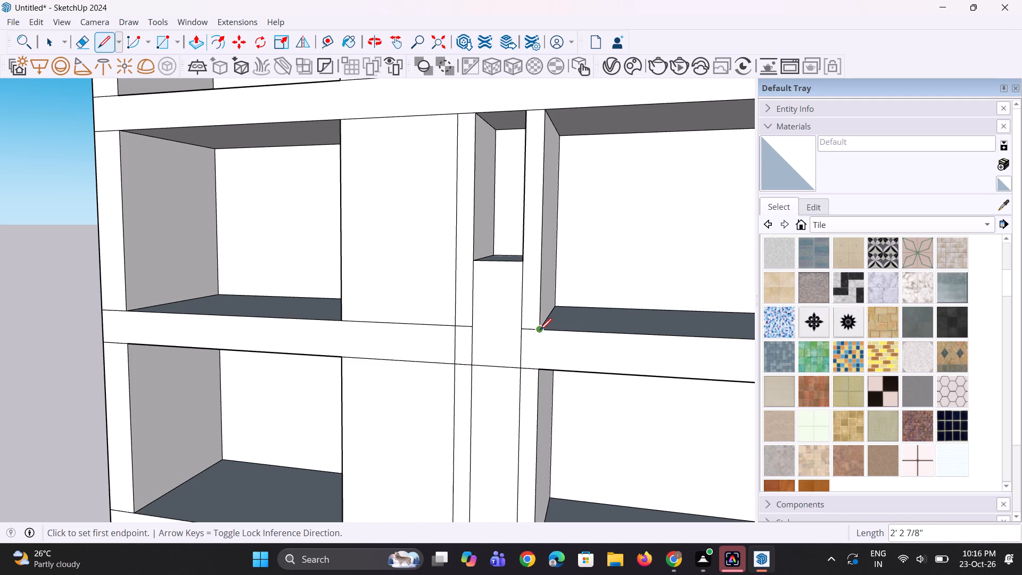
{"action": "left_click", "coordinate": [540, 330]}
{"action": "left_click", "coordinate": [536, 366]}
{"action": "scroll", "coordinate": [526, 333], "scroll_direction": "down", "scroll_amount": 4}
{"action": "key", "text": "space"}
{"action": "key", "text": "space"}
Examine the middle pier and its panels in the storeys below the shortened recess.
{"action": "scroll", "coordinate": [490, 330], "scroll_direction": "down", "scroll_amount": 2}
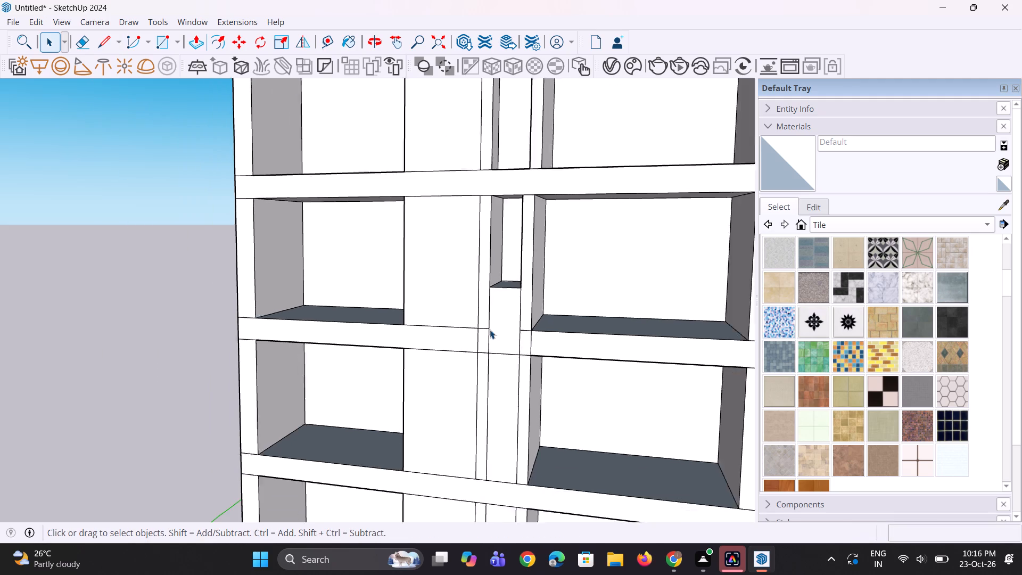
{"action": "scroll", "coordinate": [490, 330], "scroll_direction": "down", "scroll_amount": 3}
{"action": "middle_click_drag", "start_coordinate": [487, 390], "coordinate": [487, 383]}
{"action": "scroll", "coordinate": [483, 344], "scroll_direction": "down", "scroll_amount": 5}
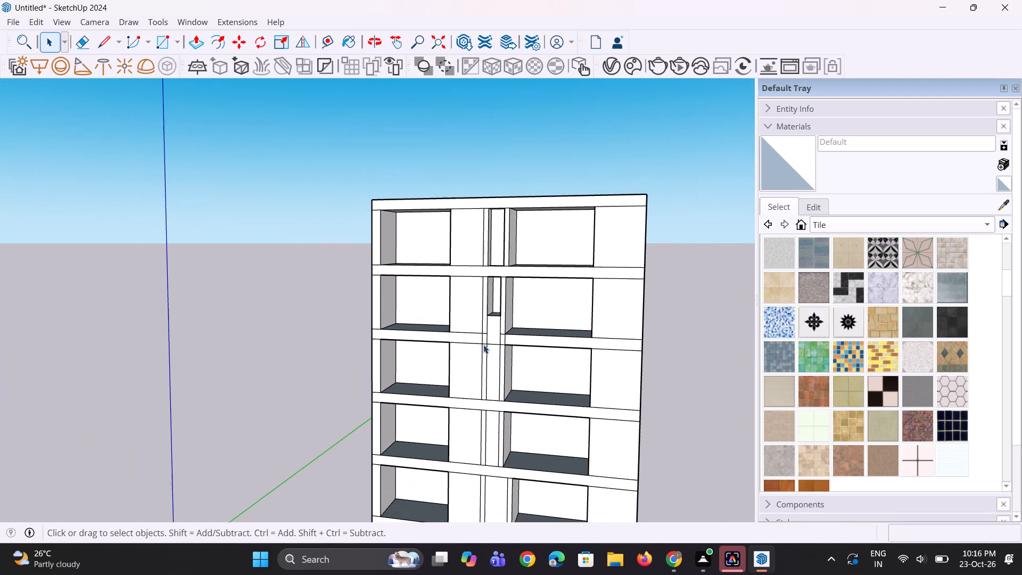
{"action": "middle_click_drag", "start_coordinate": [500, 339], "coordinate": [504, 365]}
{"action": "scroll", "coordinate": [496, 360], "scroll_direction": "up", "scroll_amount": 6}
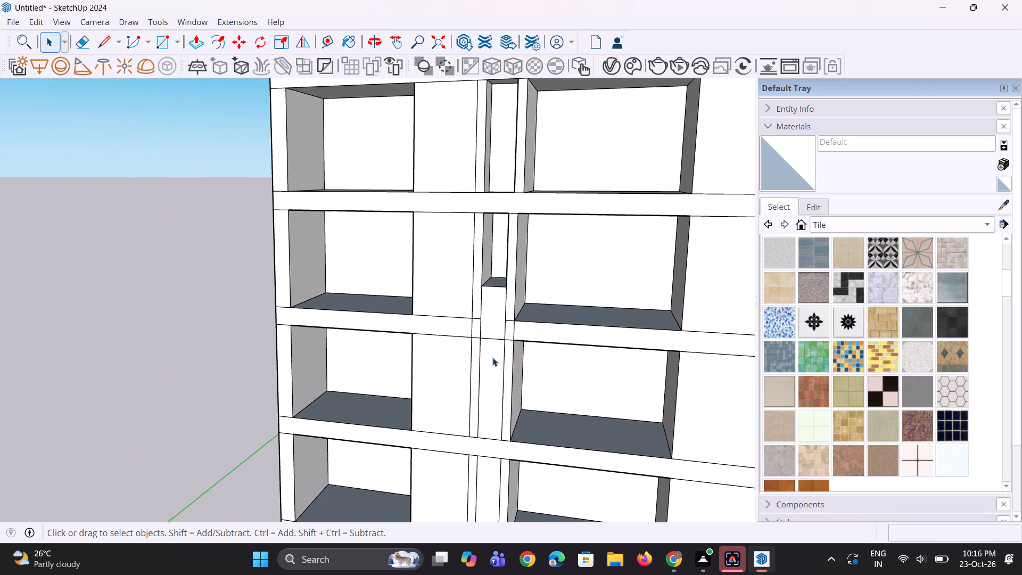
{"action": "scroll", "coordinate": [488, 377], "scroll_direction": "up", "scroll_amount": 1}
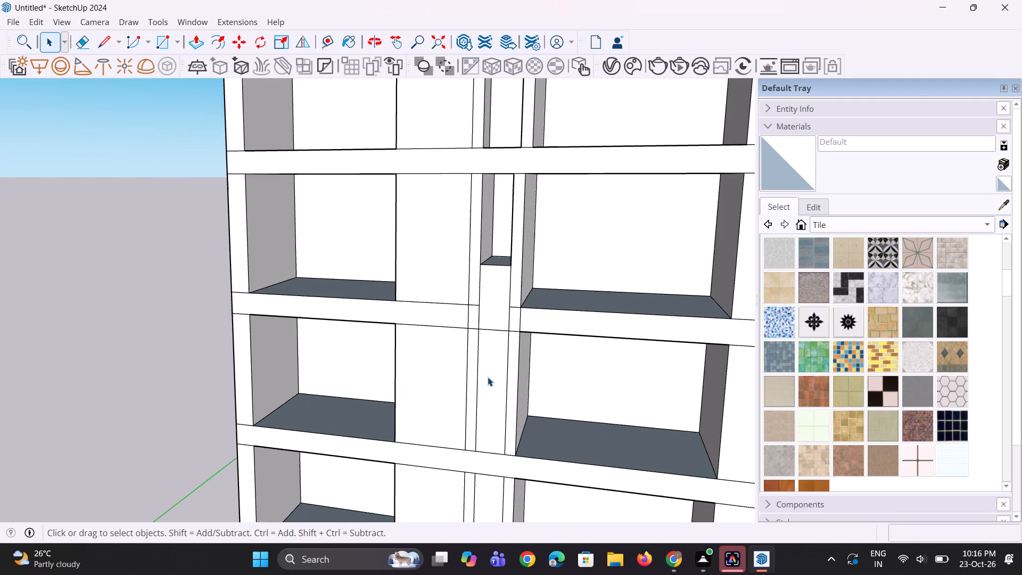
{"action": "scroll", "coordinate": [488, 377], "scroll_direction": "up", "scroll_amount": 1}
{"action": "scroll", "coordinate": [485, 370], "scroll_direction": "down", "scroll_amount": 4}
{"action": "scroll", "coordinate": [491, 375], "scroll_direction": "up", "scroll_amount": 1}
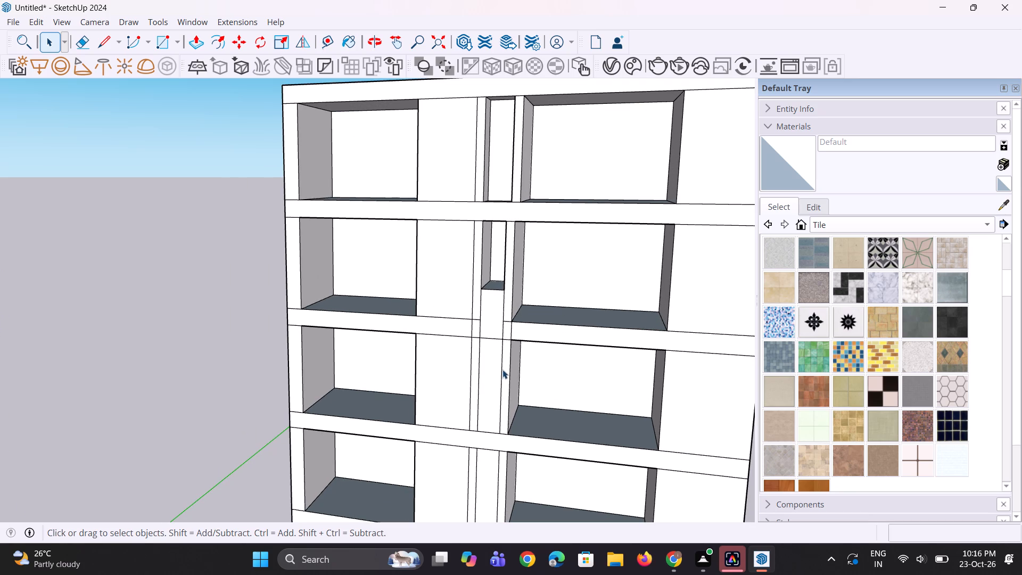
{"action": "scroll", "coordinate": [508, 366], "scroll_direction": "down", "scroll_amount": 3}
{"action": "middle_click_drag", "start_coordinate": [498, 396], "coordinate": [508, 373]}
{"action": "scroll", "coordinate": [498, 350], "scroll_direction": "down", "scroll_amount": 2}
{"action": "scroll", "coordinate": [487, 383], "scroll_direction": "up", "scroll_amount": 5}
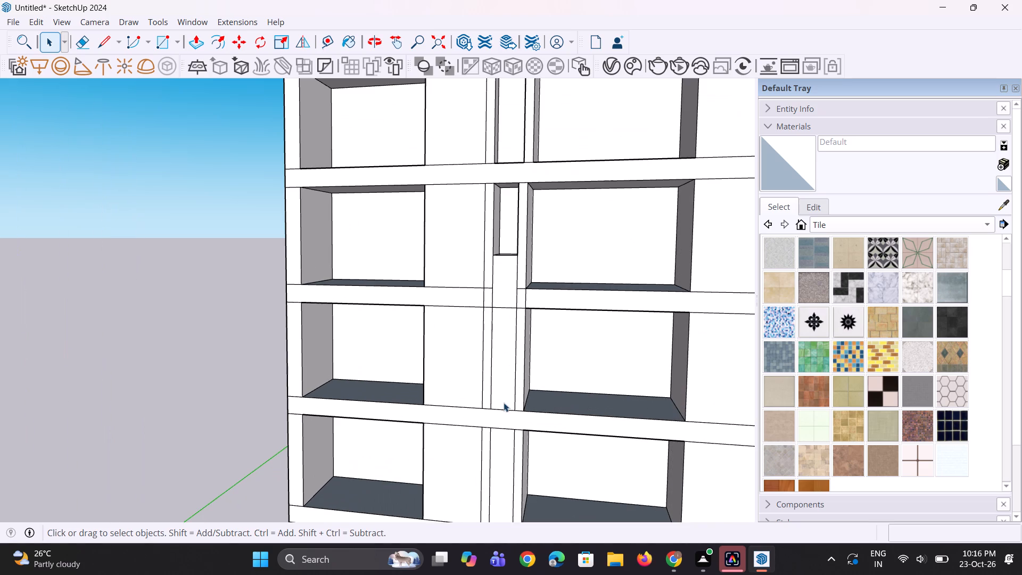
Draw a horizontal line about 2' 9" long across the lower part of the pier panel in the third and fourth storeys from the top.
{"action": "key", "text": "l"}
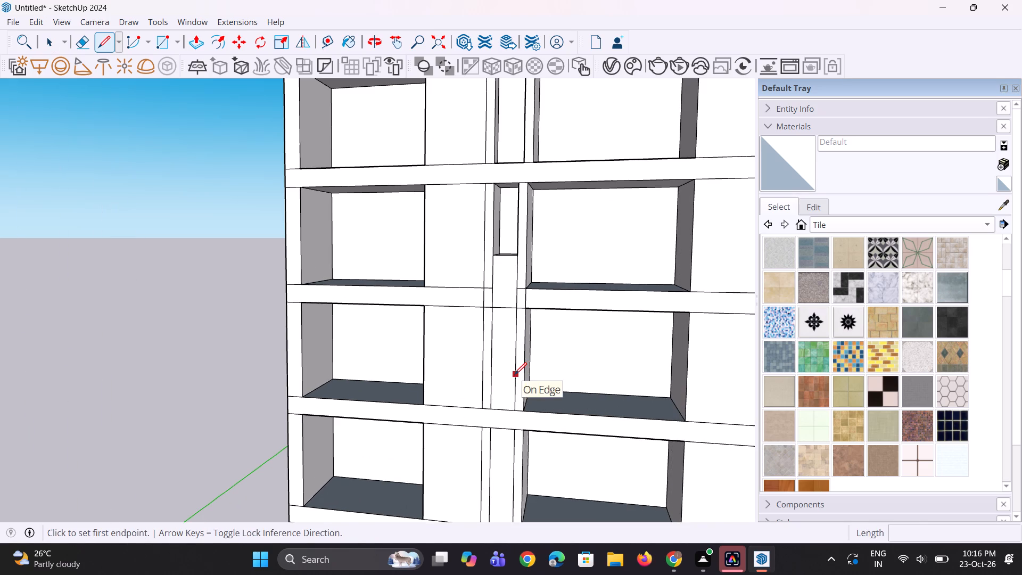
{"action": "left_click", "coordinate": [515, 374]}
{"action": "left_click", "coordinate": [491, 374]}
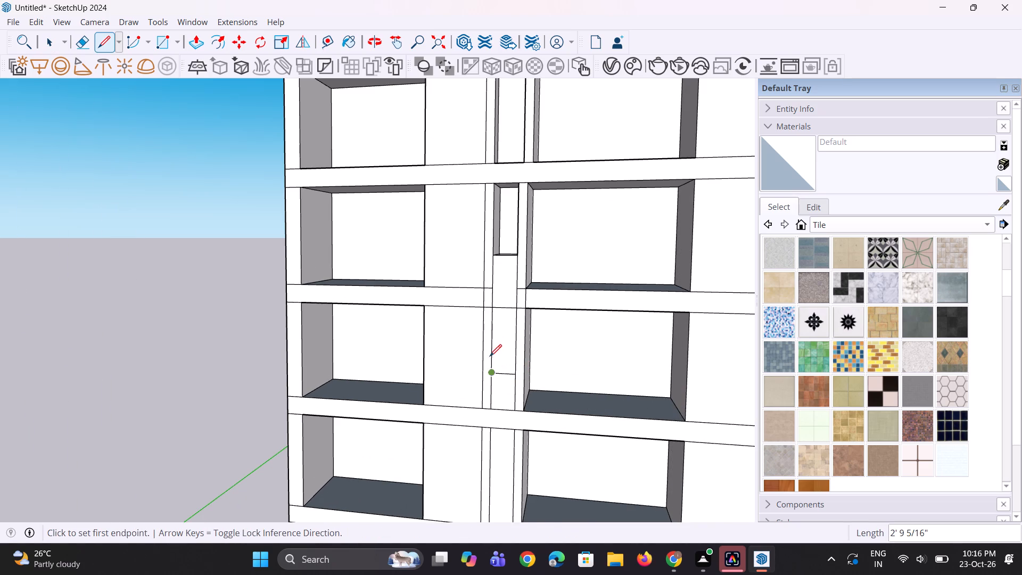
{"action": "scroll", "coordinate": [490, 351], "scroll_direction": "down", "scroll_amount": 3}
{"action": "scroll", "coordinate": [492, 439], "scroll_direction": "up", "scroll_amount": 2}
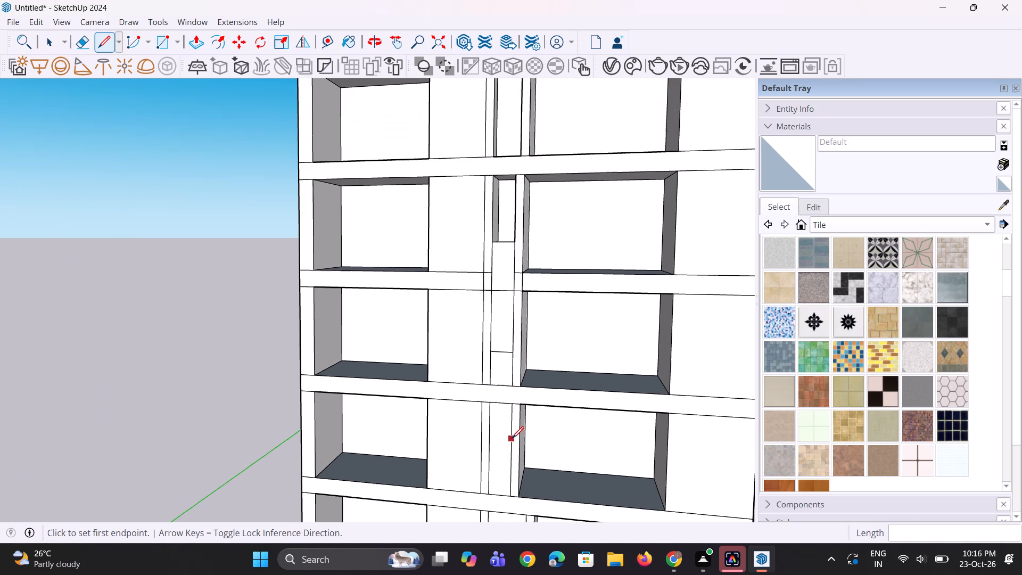
{"action": "left_click", "coordinate": [514, 448]}
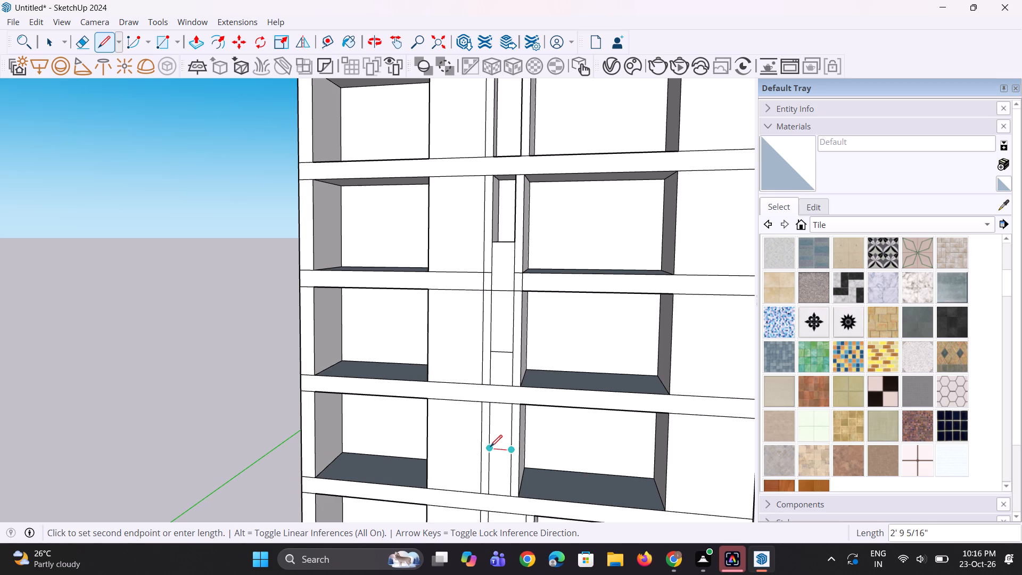
{"action": "left_click", "coordinate": [489, 448]}
{"action": "key", "text": "space"}
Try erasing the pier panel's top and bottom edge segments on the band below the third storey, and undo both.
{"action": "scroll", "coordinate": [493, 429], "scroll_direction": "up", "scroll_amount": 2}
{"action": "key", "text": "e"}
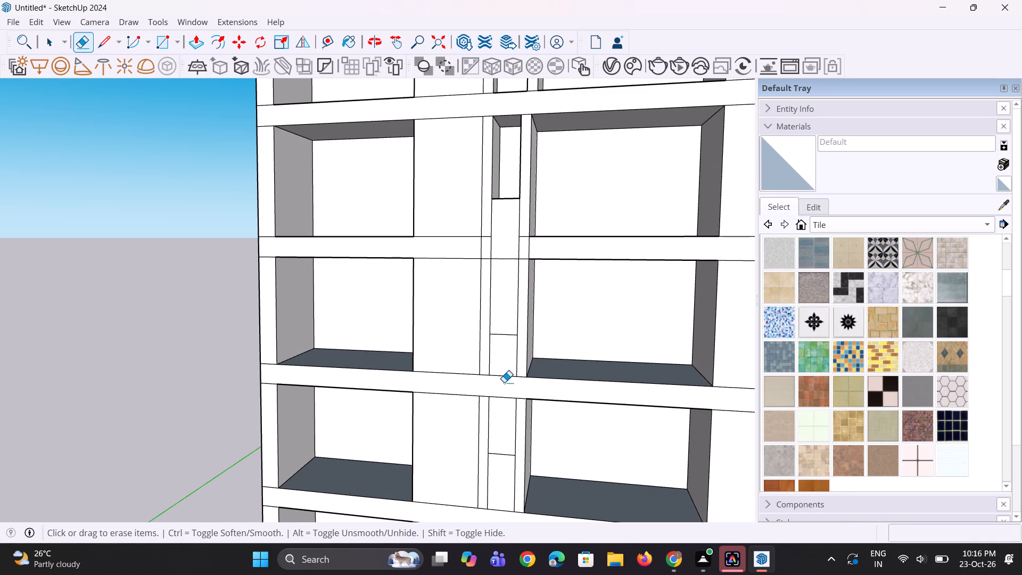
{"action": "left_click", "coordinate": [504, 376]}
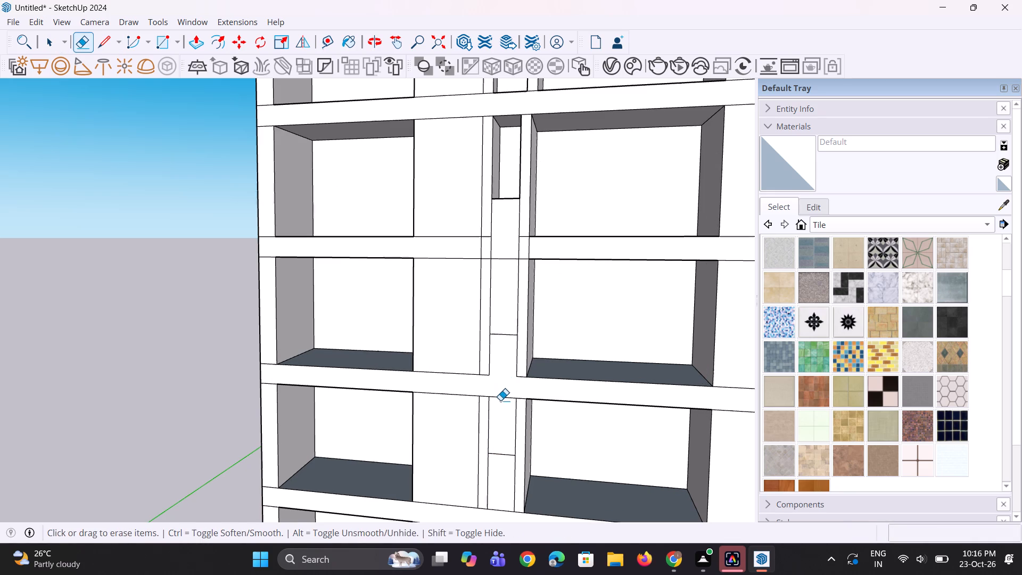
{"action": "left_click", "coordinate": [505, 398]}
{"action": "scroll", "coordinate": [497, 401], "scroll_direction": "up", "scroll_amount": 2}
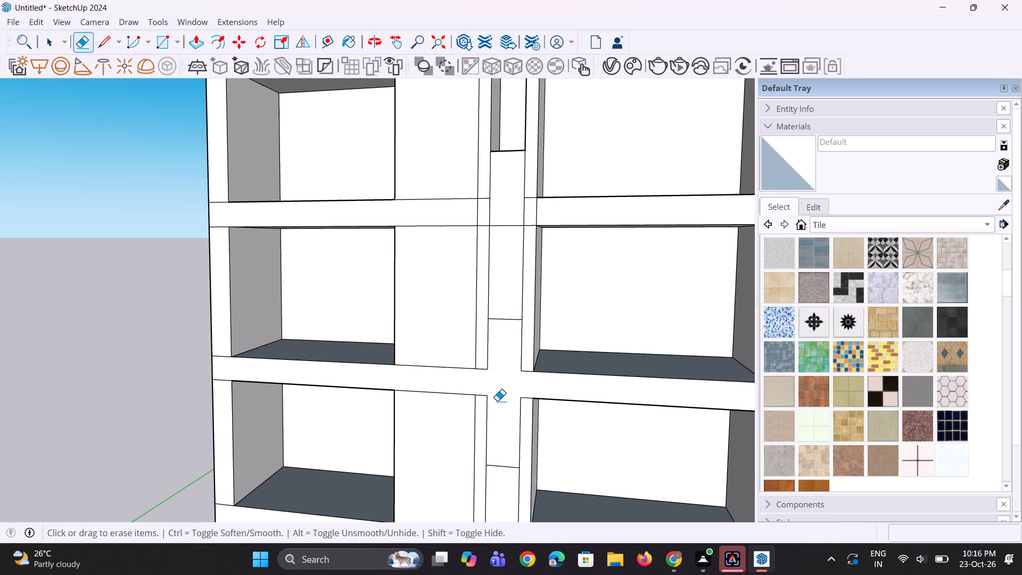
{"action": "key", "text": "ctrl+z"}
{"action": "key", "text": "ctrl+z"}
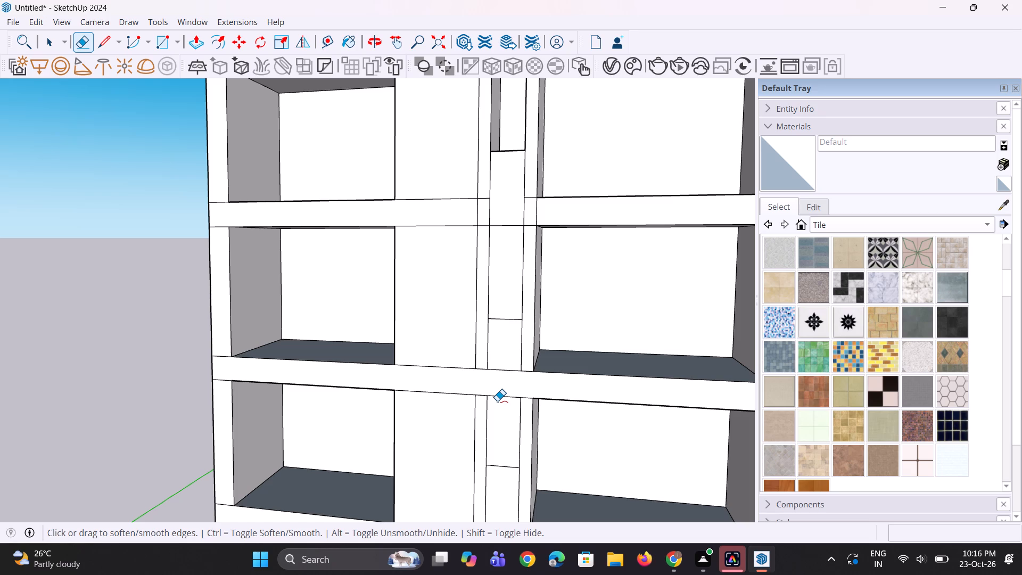
Draw four vertical lines about 2' 3" long across the band below the third storey, continuing the pier's strip edges.
{"action": "key", "text": "l"}
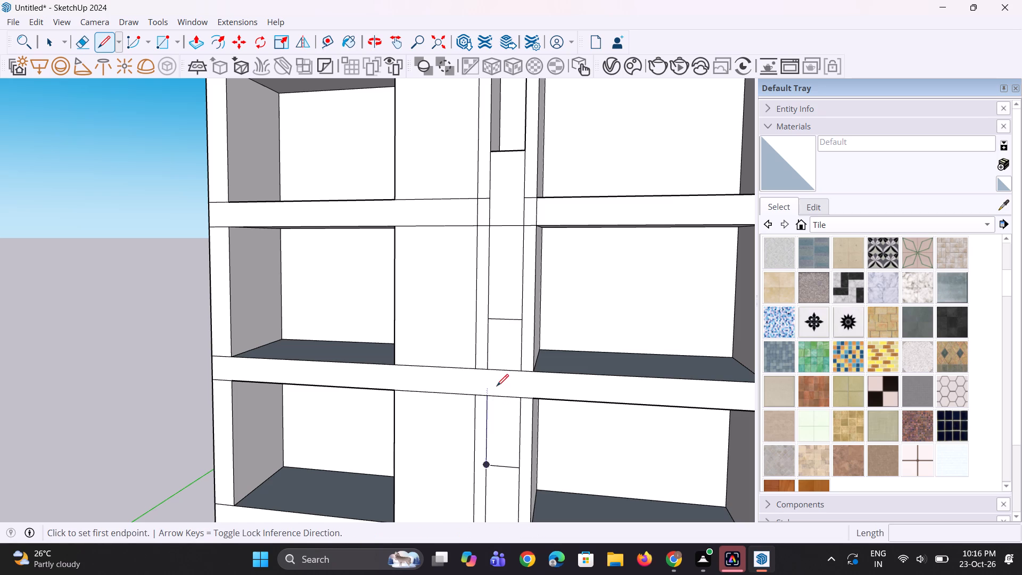
{"action": "left_click", "coordinate": [484, 370]}
{"action": "left_click", "coordinate": [487, 393]}
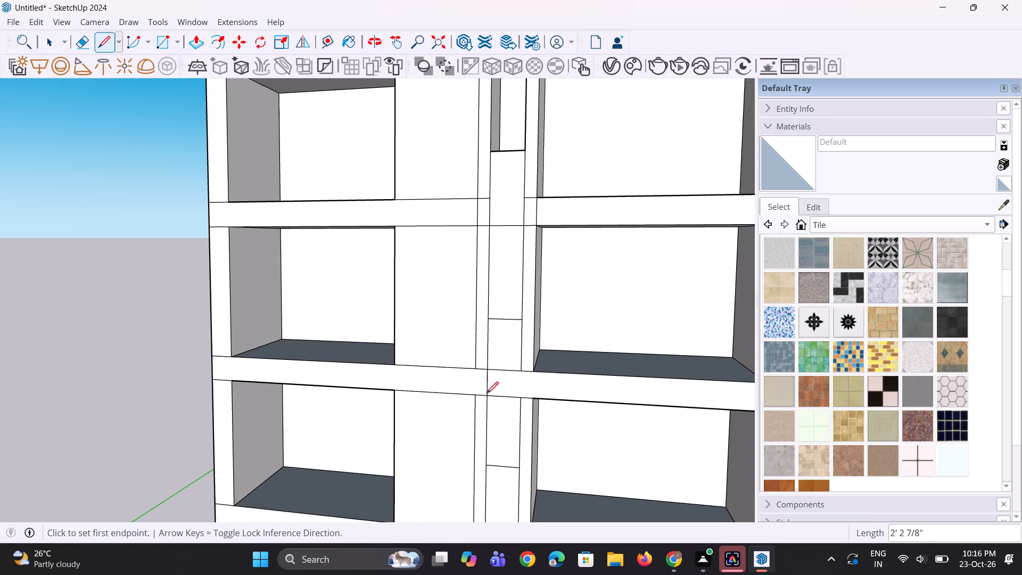
{"action": "left_click", "coordinate": [476, 371]}
{"action": "left_click", "coordinate": [474, 392]}
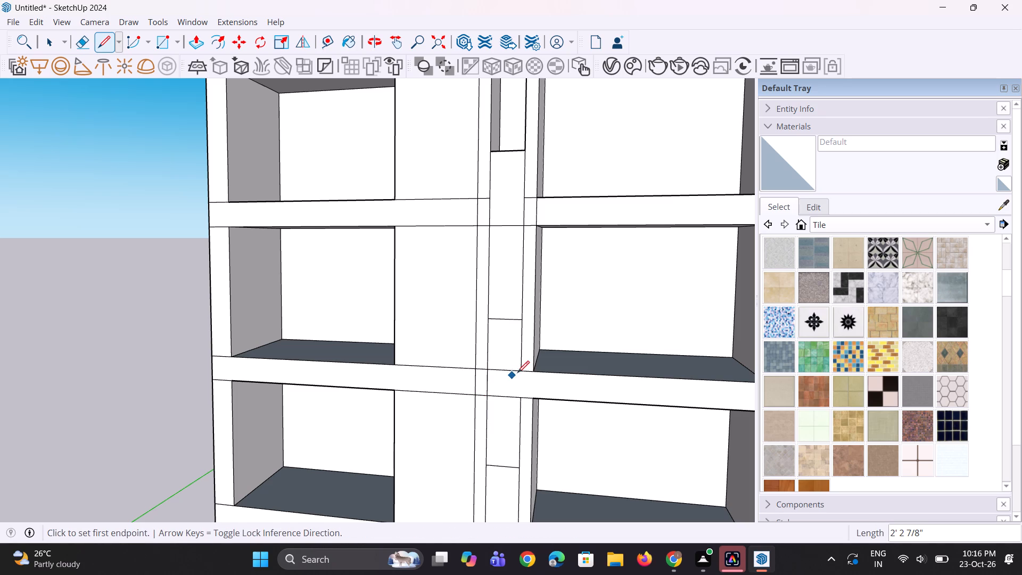
{"action": "left_click", "coordinate": [523, 371]}
{"action": "left_click", "coordinate": [521, 396]}
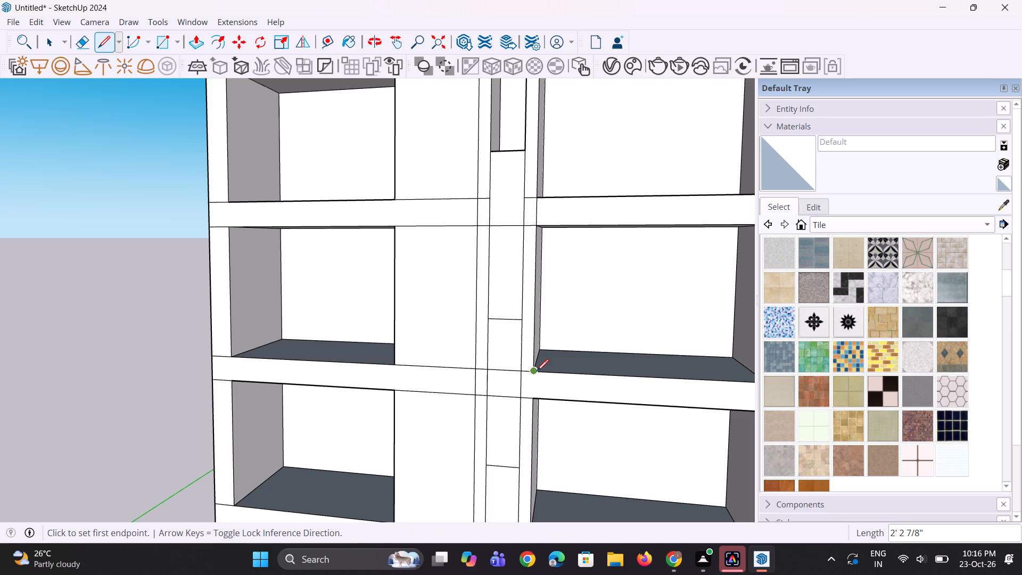
{"action": "left_click", "coordinate": [536, 371]}
{"action": "left_click", "coordinate": [533, 400]}
{"action": "key", "text": "space"}
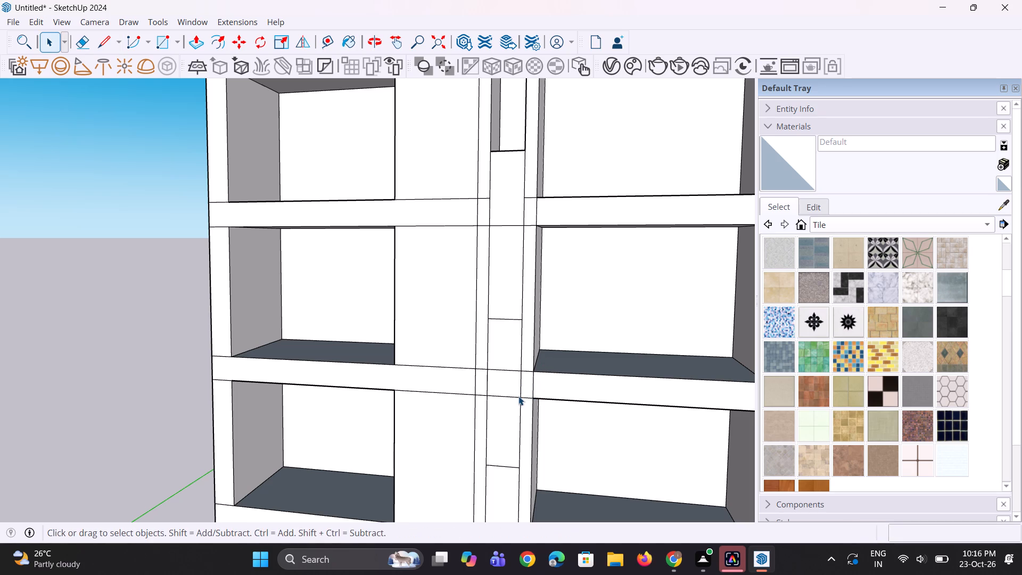
Erase the pier panel's top and bottom edge segments on the band below the third storey.
{"action": "key", "text": "e"}
{"action": "left_click", "coordinate": [512, 371]}
{"action": "left_click", "coordinate": [512, 395]}
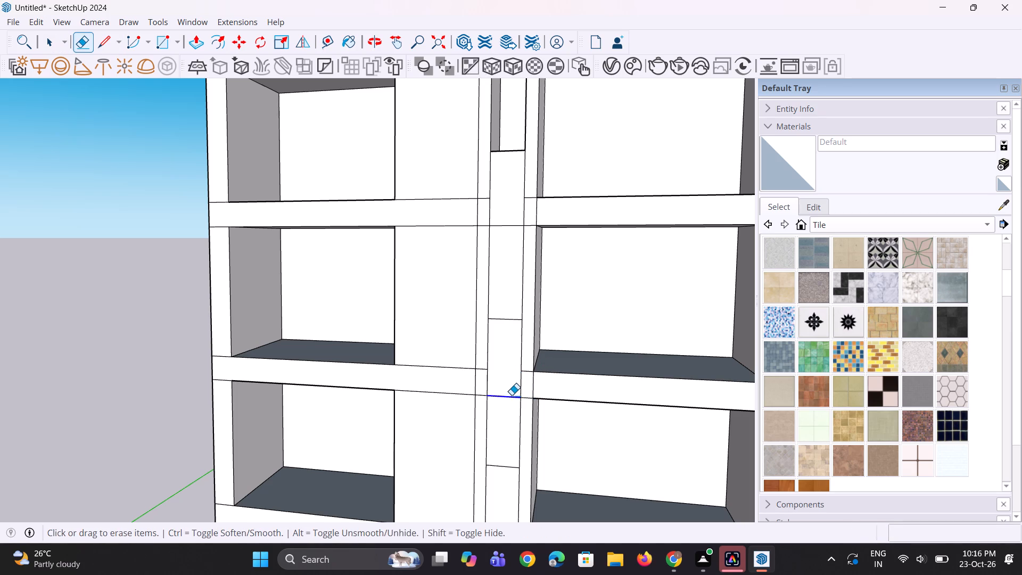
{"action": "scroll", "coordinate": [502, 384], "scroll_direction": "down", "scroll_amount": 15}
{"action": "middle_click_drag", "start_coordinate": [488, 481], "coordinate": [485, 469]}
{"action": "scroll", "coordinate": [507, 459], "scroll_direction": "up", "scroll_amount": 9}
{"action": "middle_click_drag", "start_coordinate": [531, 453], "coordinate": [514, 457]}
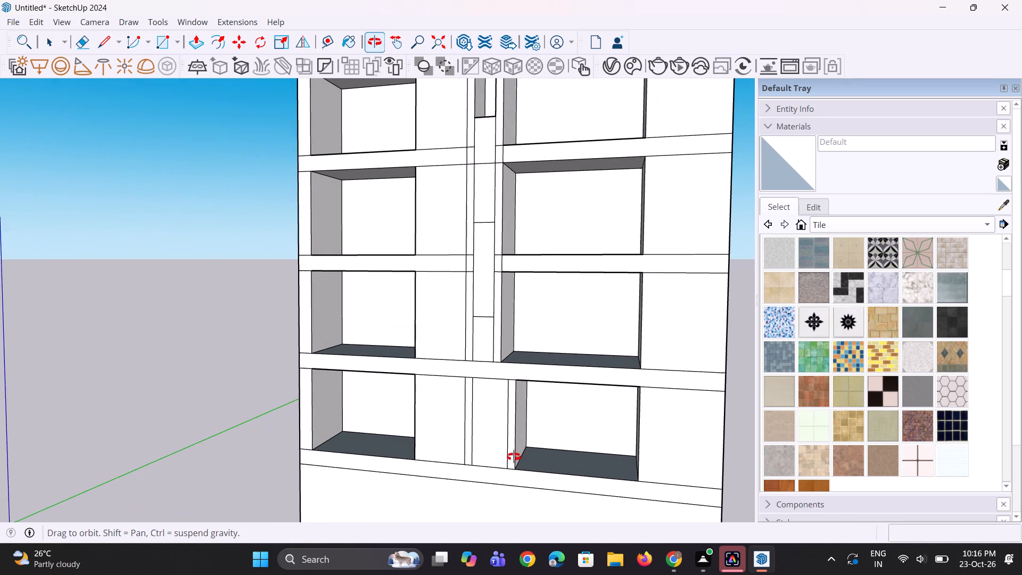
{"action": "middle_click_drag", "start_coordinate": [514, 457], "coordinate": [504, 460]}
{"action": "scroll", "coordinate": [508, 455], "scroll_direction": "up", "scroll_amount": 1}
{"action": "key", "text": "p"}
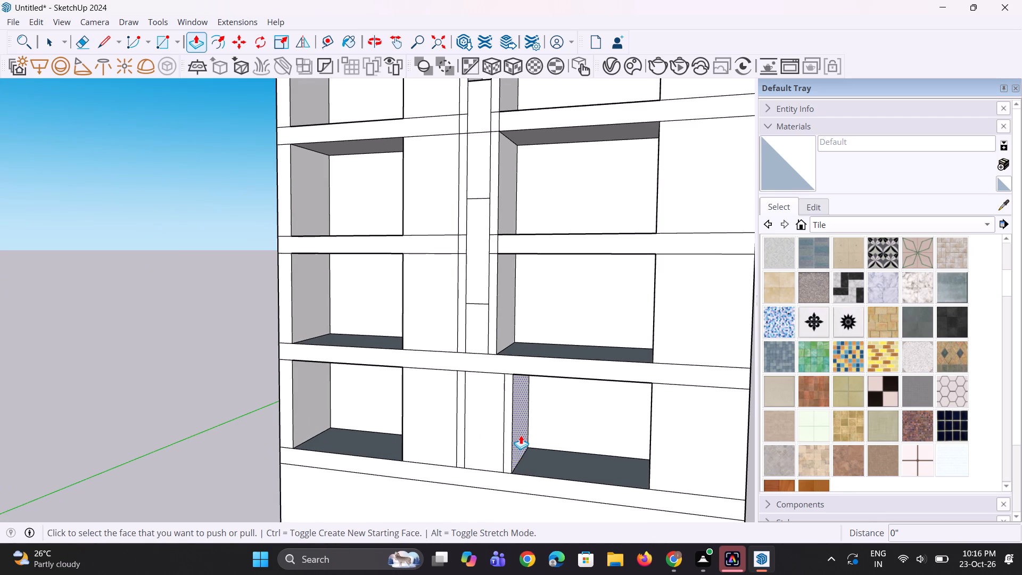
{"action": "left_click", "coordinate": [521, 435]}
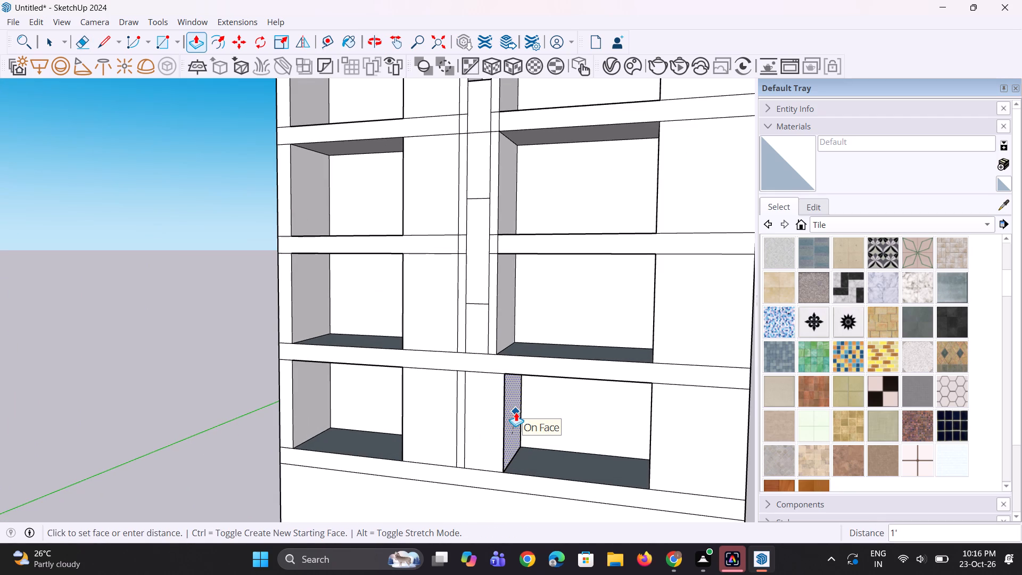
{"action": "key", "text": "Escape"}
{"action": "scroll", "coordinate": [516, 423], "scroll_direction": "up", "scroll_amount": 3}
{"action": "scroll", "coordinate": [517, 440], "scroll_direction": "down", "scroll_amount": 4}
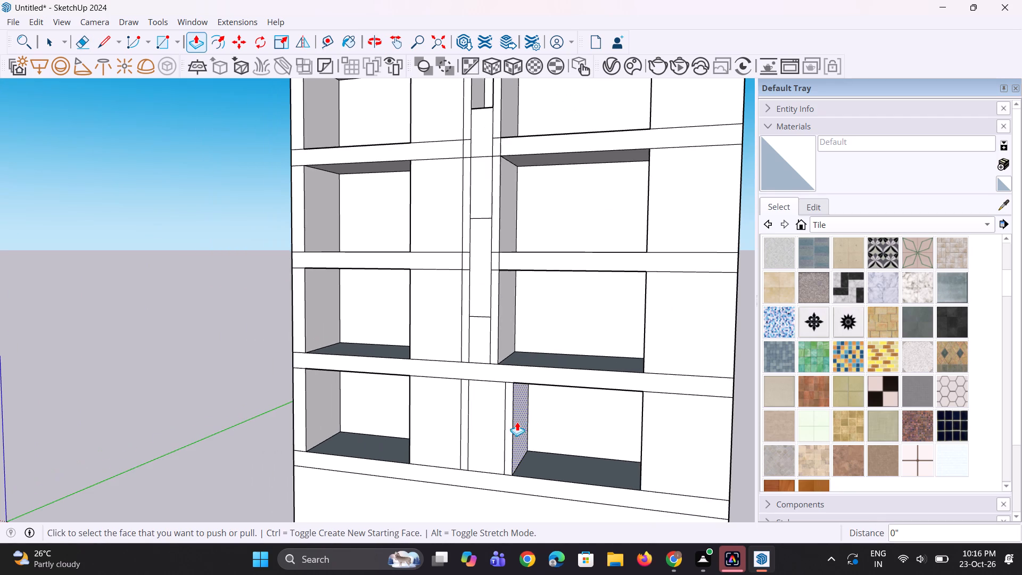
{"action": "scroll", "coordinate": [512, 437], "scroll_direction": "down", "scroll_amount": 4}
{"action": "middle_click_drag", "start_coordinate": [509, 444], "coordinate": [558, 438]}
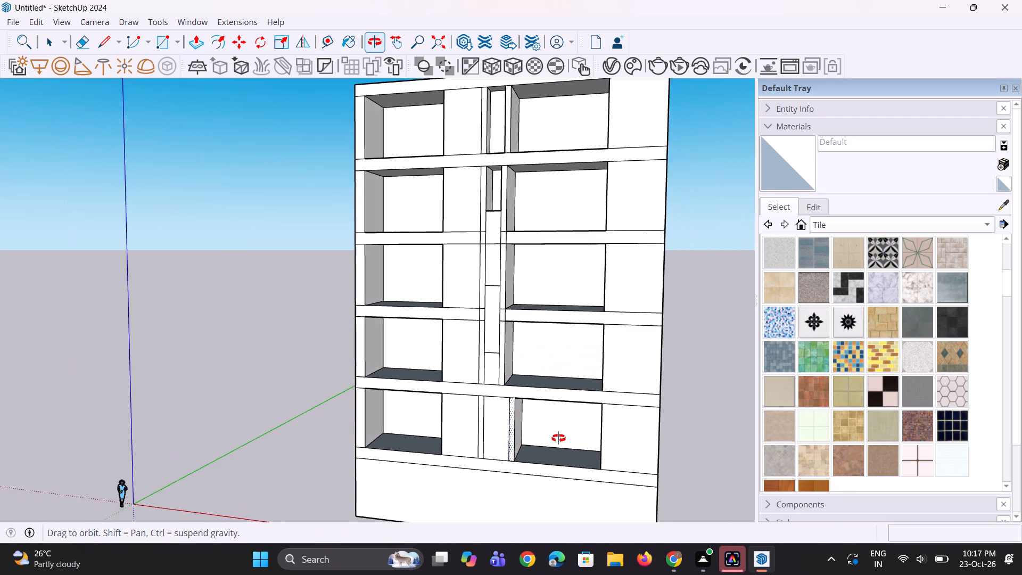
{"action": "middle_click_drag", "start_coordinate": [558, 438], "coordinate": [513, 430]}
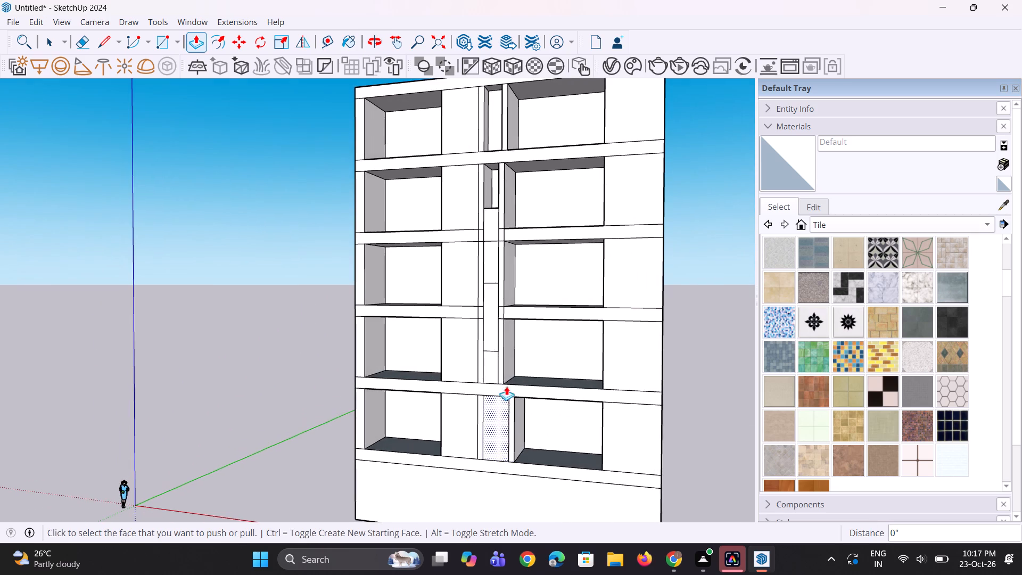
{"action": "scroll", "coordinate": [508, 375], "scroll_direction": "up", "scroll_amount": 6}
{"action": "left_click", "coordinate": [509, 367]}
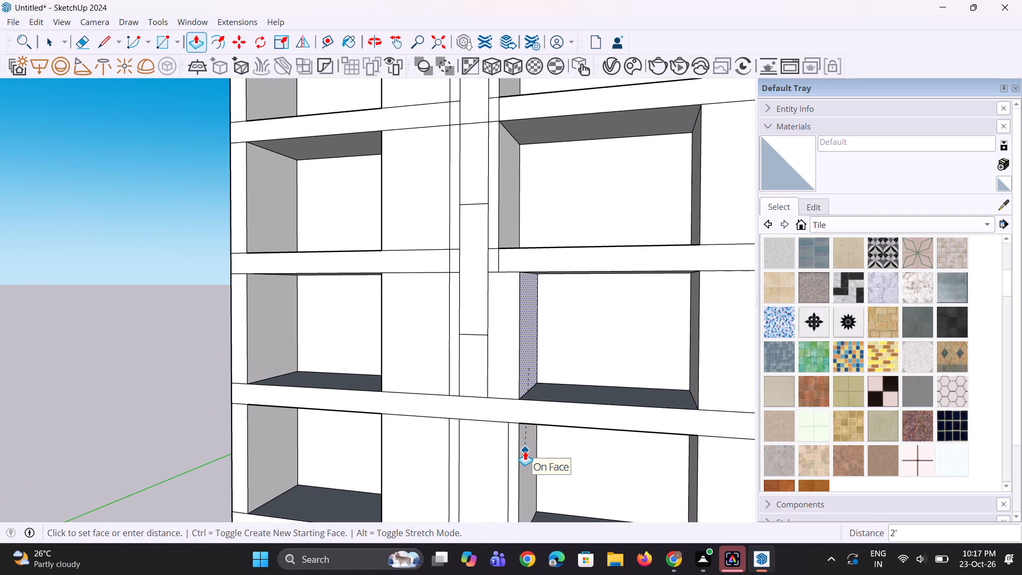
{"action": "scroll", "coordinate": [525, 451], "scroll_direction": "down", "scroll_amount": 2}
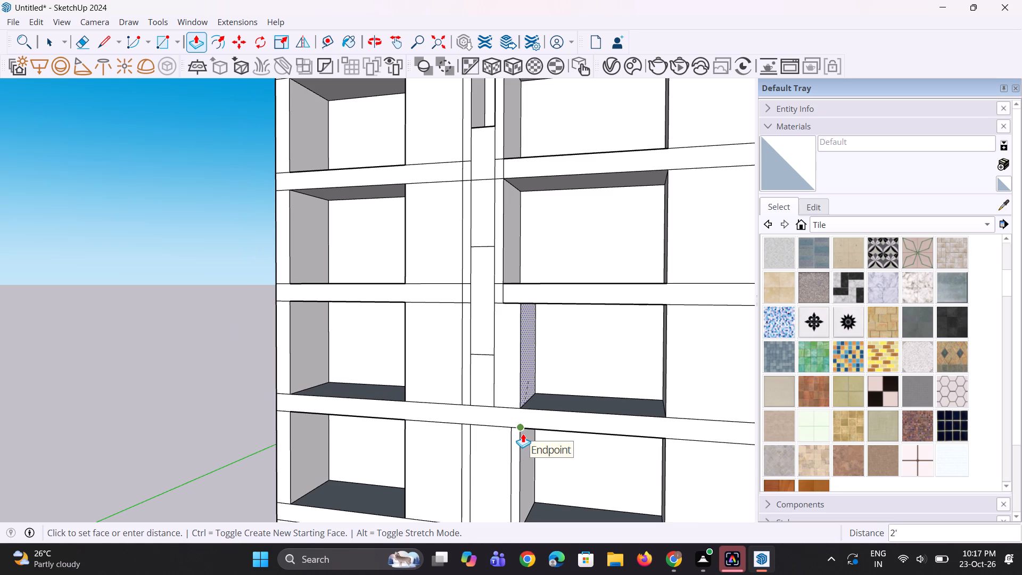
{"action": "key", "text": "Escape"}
Push the pier-side wall of the fourth storey's right-hand bay back flush with the panel, and pull it out 2' plus a separate 1' strip.
{"action": "scroll", "coordinate": [503, 431], "scroll_direction": "down", "scroll_amount": 4}
{"action": "scroll", "coordinate": [518, 419], "scroll_direction": "up", "scroll_amount": 3}
{"action": "scroll", "coordinate": [518, 421], "scroll_direction": "down", "scroll_amount": 5}
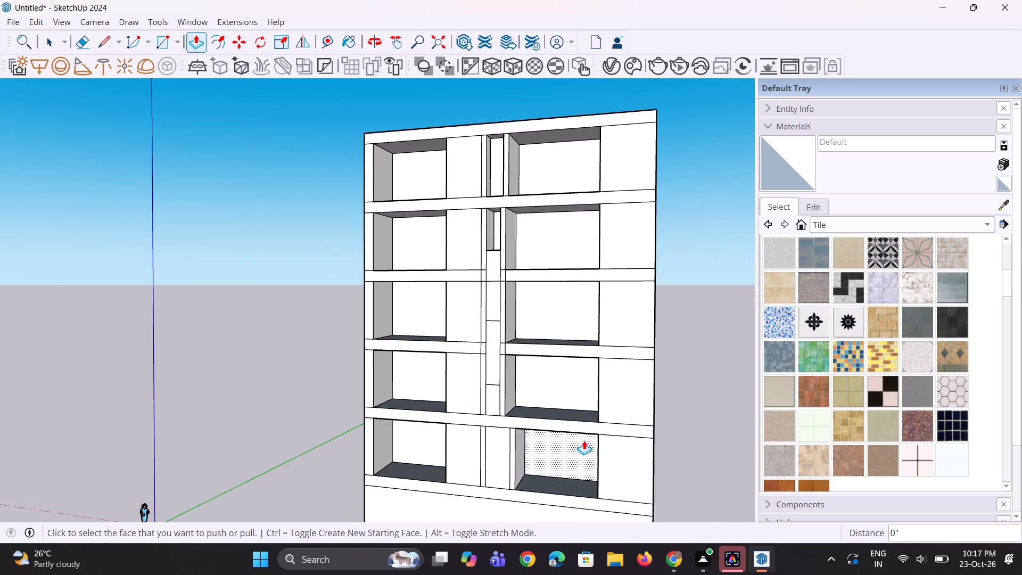
{"action": "scroll", "coordinate": [586, 440], "scroll_direction": "up", "scroll_amount": 1}
{"action": "middle_click_drag", "start_coordinate": [586, 440], "coordinate": [498, 449]}
{"action": "scroll", "coordinate": [480, 407], "scroll_direction": "up", "scroll_amount": 6}
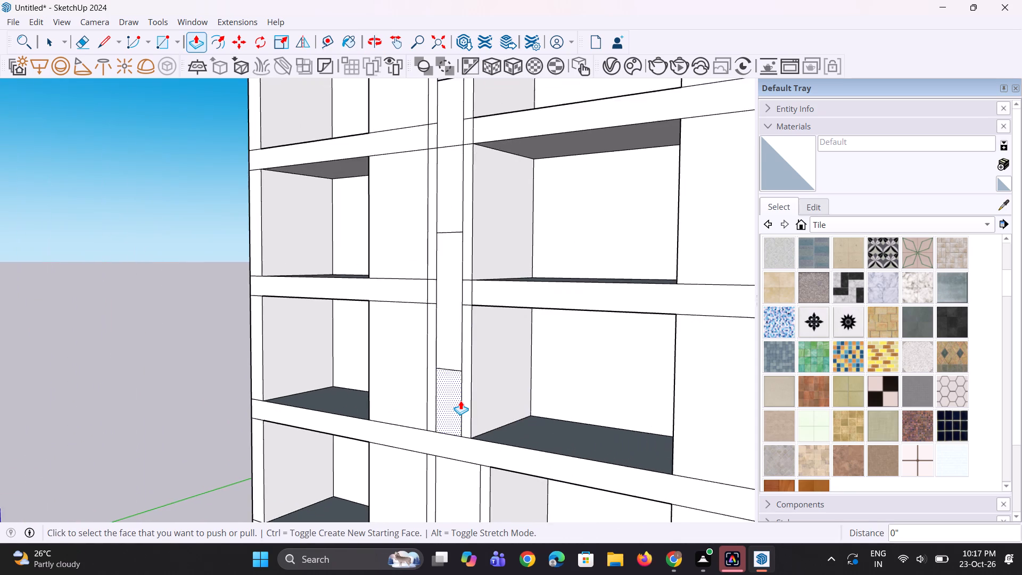
{"action": "scroll", "coordinate": [460, 400], "scroll_direction": "up", "scroll_amount": 3}
{"action": "left_click", "coordinate": [486, 405]}
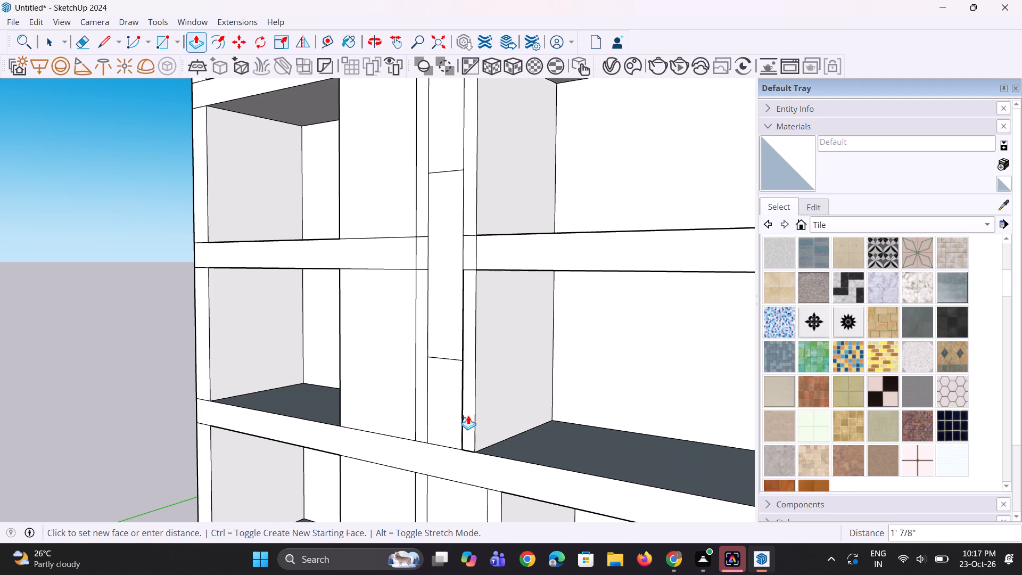
{"action": "left_click", "coordinate": [466, 416]}
{"action": "left_click", "coordinate": [490, 418]}
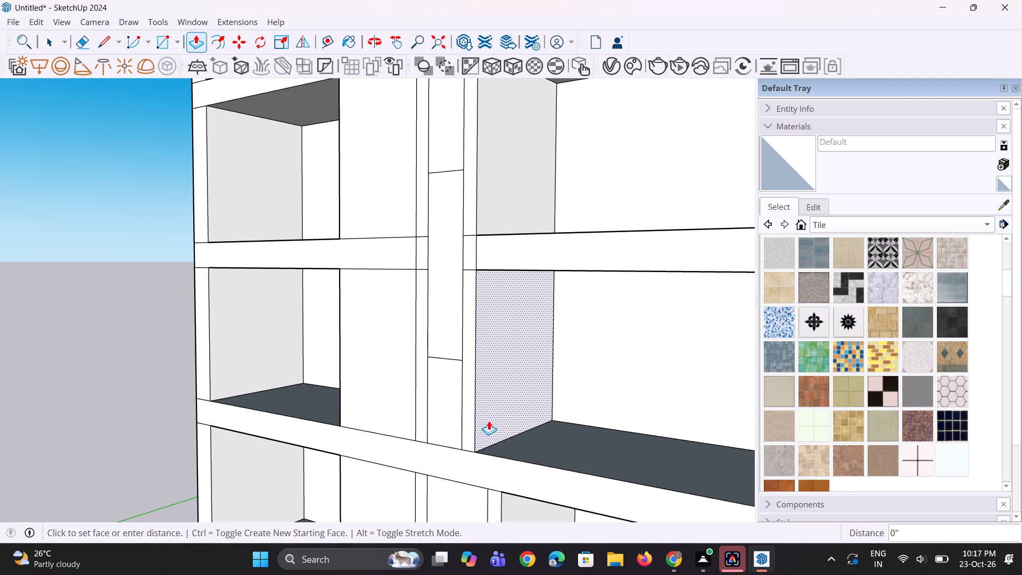
{"action": "left_click", "coordinate": [465, 426]}
{"action": "left_click", "coordinate": [482, 414]}
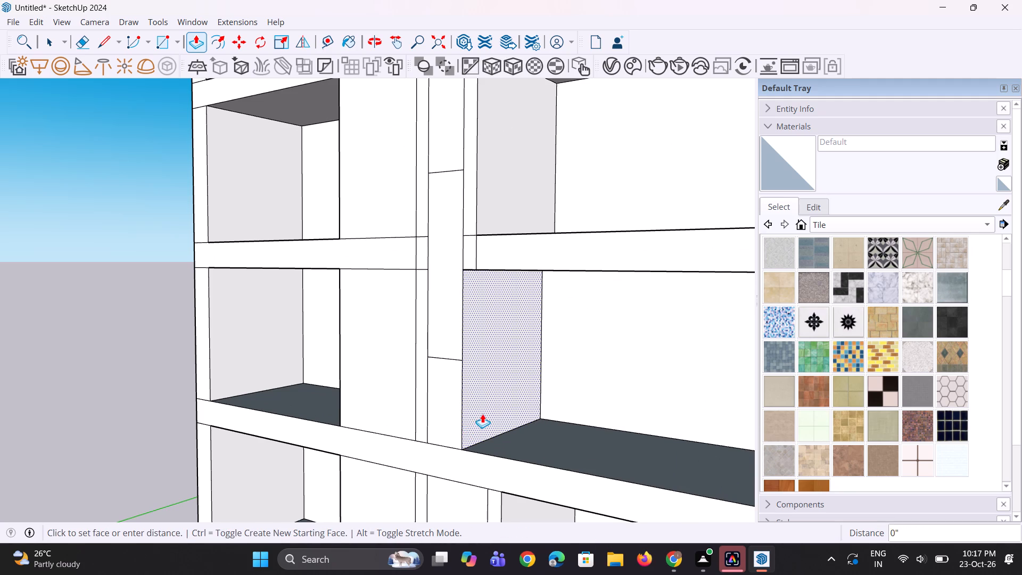
{"action": "left_click", "coordinate": [489, 492]}
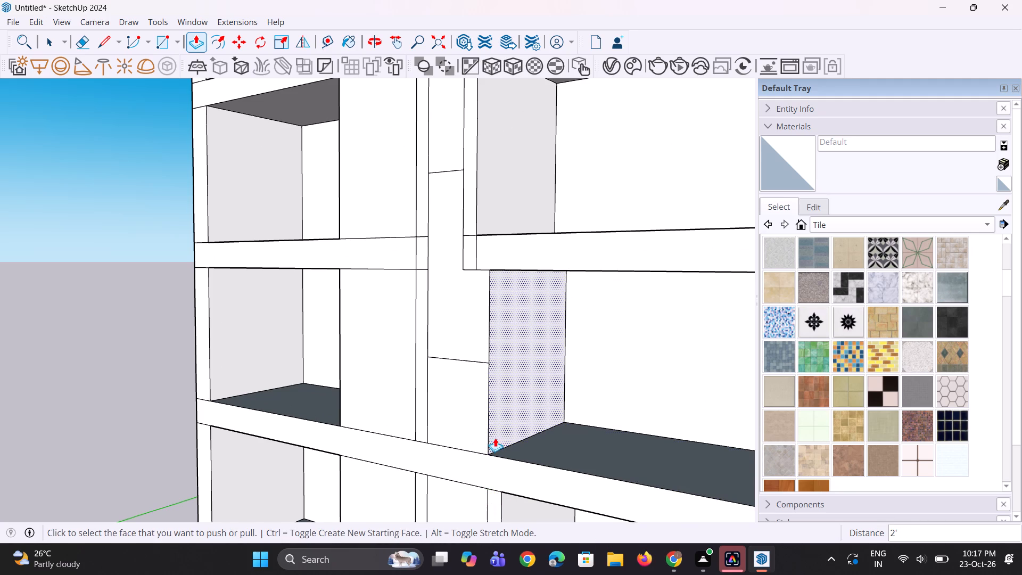
{"action": "left_click", "coordinate": [498, 426]}
{"action": "left_click", "coordinate": [503, 500]}
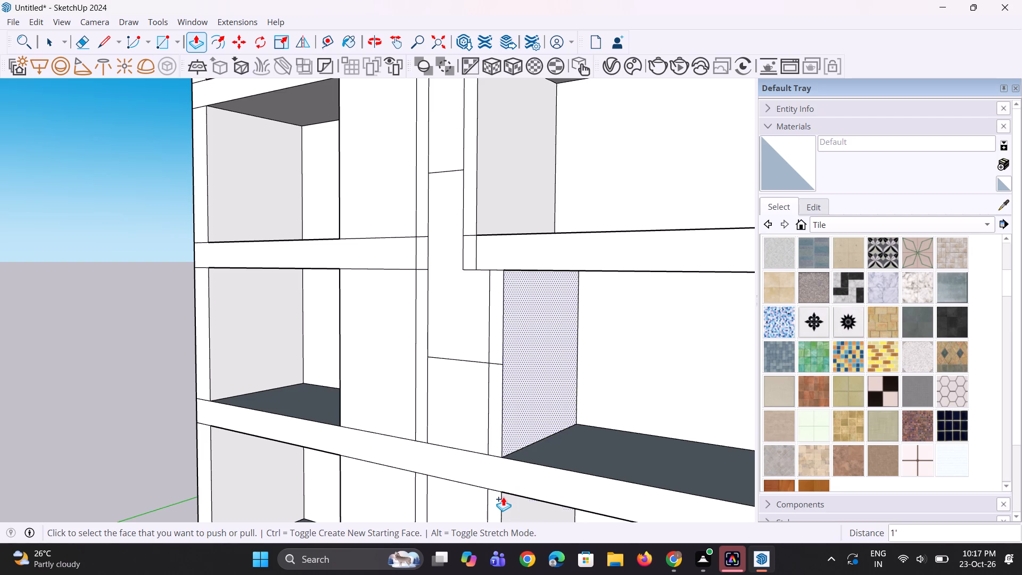
Push the pier-side wall of the third storey's right-hand bay back 1', and pull it out 2' plus a separate 1' strip.
{"action": "scroll", "coordinate": [500, 466], "scroll_direction": "down", "scroll_amount": 4}
{"action": "middle_click_drag", "start_coordinate": [500, 450], "coordinate": [514, 446]}
{"action": "scroll", "coordinate": [518, 441], "scroll_direction": "down", "scroll_amount": 4}
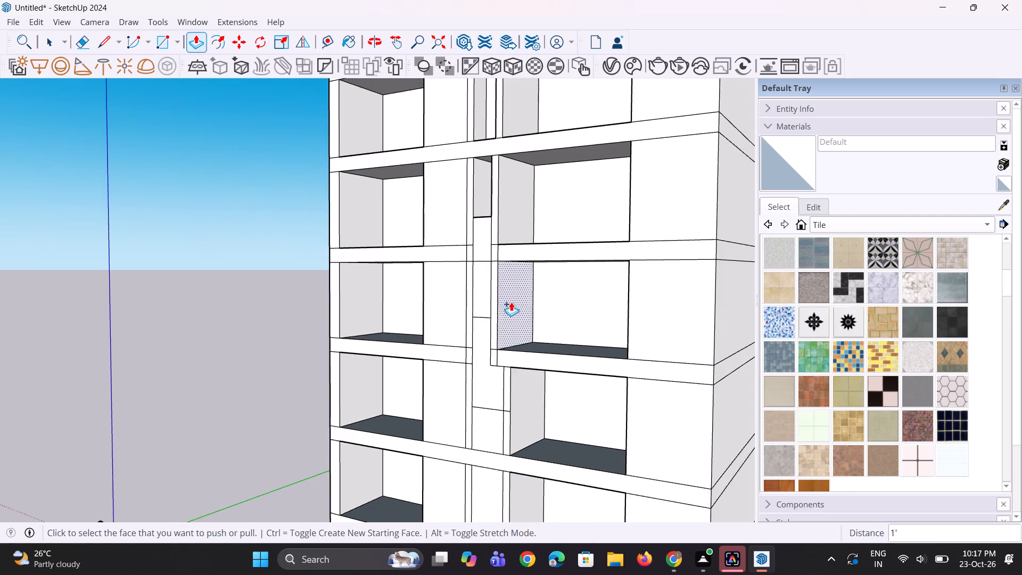
{"action": "scroll", "coordinate": [511, 301], "scroll_direction": "up", "scroll_amount": 7}
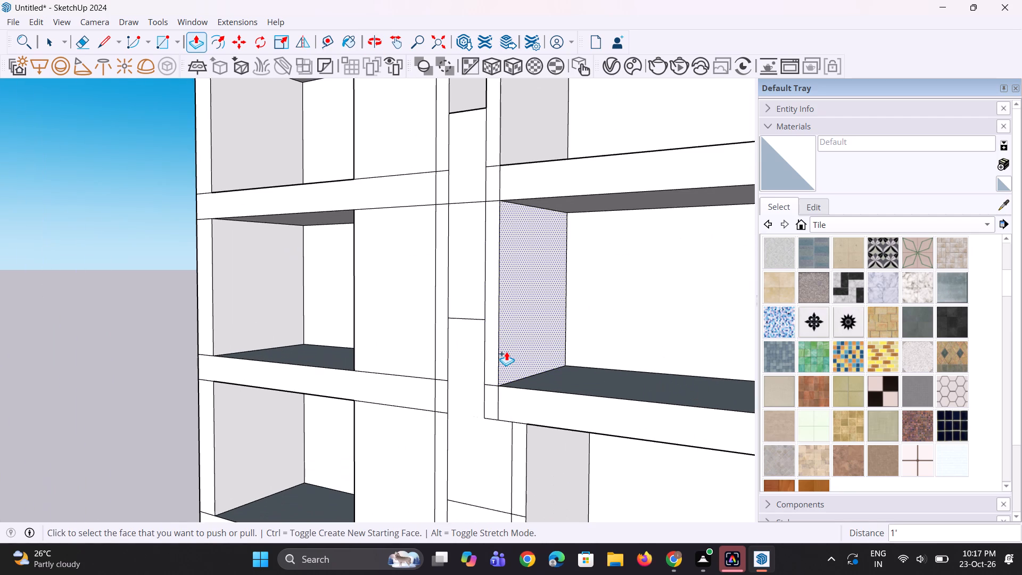
{"action": "left_click", "coordinate": [506, 351]}
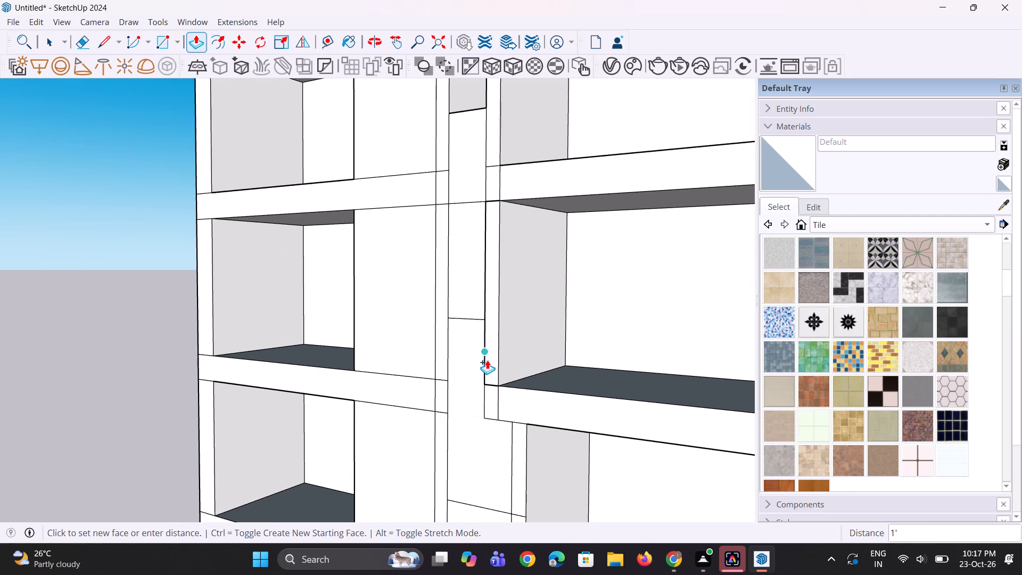
{"action": "left_click", "coordinate": [487, 360]}
{"action": "left_click", "coordinate": [509, 356]}
{"action": "left_click", "coordinate": [490, 362]}
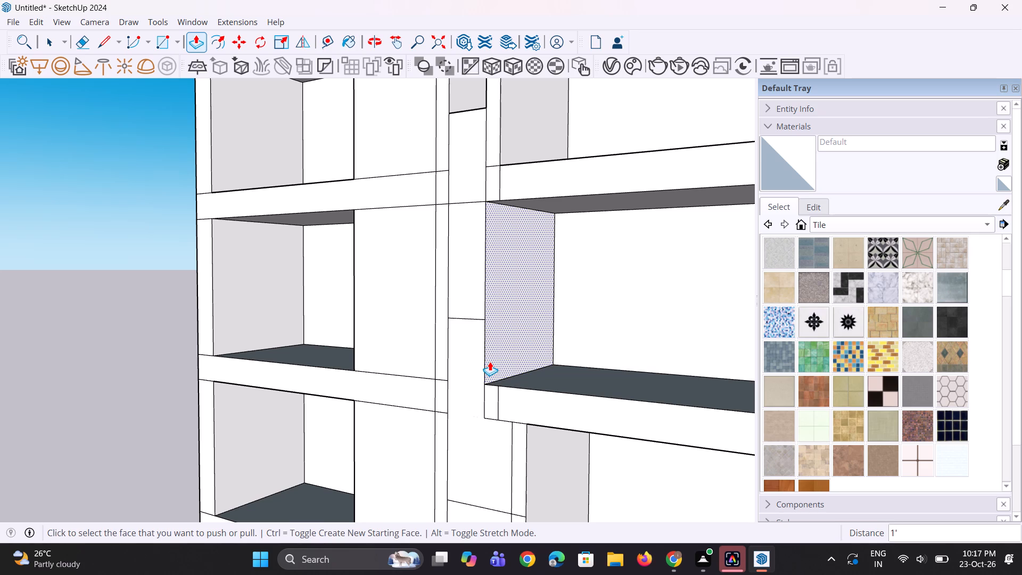
{"action": "left_click", "coordinate": [494, 359]}
{"action": "left_click", "coordinate": [514, 432]}
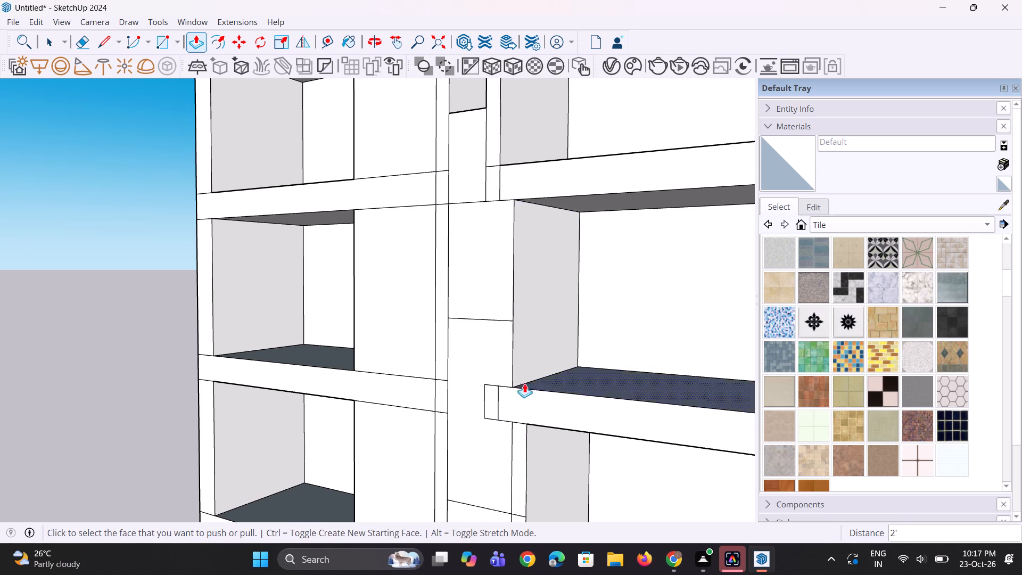
{"action": "left_click", "coordinate": [526, 375]}
{"action": "left_click", "coordinate": [528, 437]}
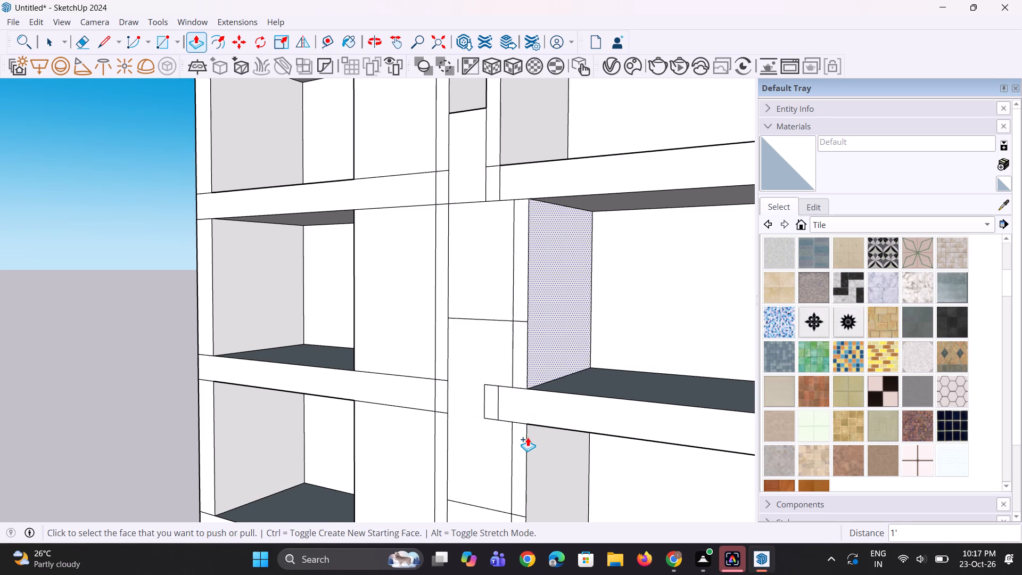
Examine the right-hand band's end at the widened pier between the third and fourth storeys.
{"action": "scroll", "coordinate": [540, 412], "scroll_direction": "down", "scroll_amount": 5}
{"action": "middle_click_drag", "start_coordinate": [538, 410], "coordinate": [559, 412]}
{"action": "scroll", "coordinate": [559, 412], "scroll_direction": "down", "scroll_amount": 5}
{"action": "middle_click_drag", "start_coordinate": [547, 409], "coordinate": [580, 375]}
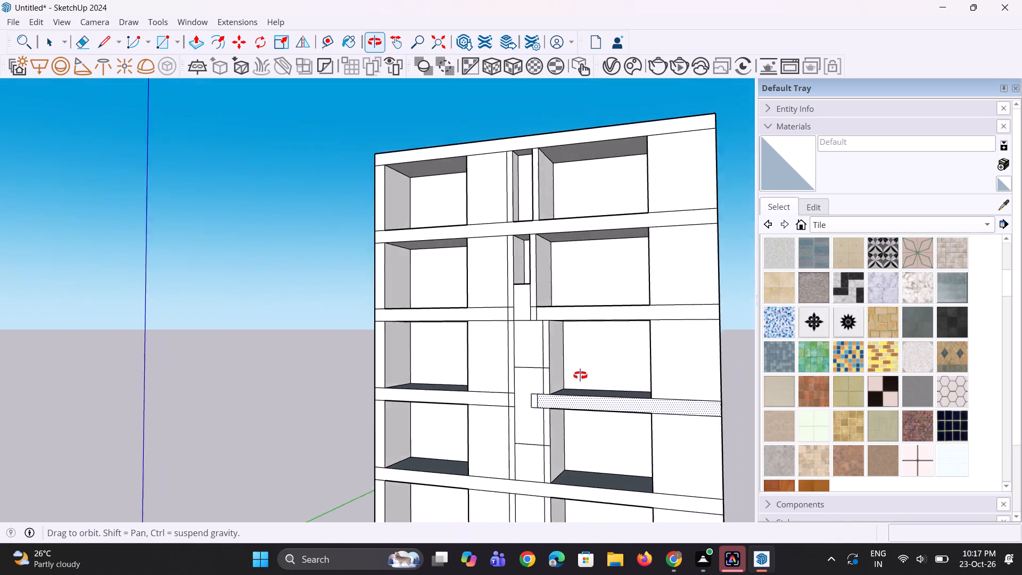
{"action": "middle_click_drag", "start_coordinate": [580, 375], "coordinate": [589, 359]}
{"action": "scroll", "coordinate": [543, 384], "scroll_direction": "up", "scroll_amount": 7}
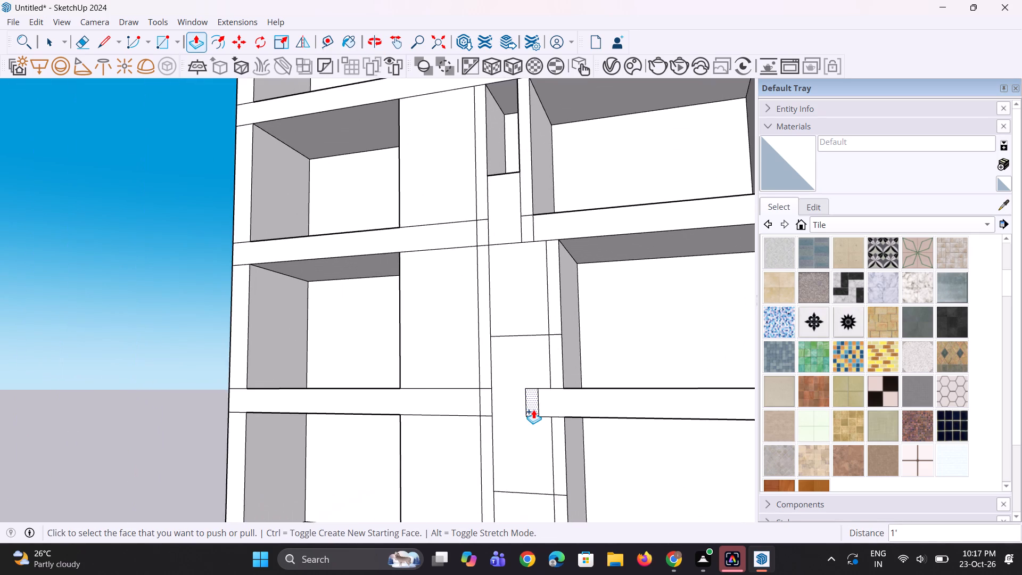
{"action": "scroll", "coordinate": [533, 409], "scroll_direction": "up", "scroll_amount": 1}
{"action": "scroll", "coordinate": [528, 402], "scroll_direction": "down", "scroll_amount": 2}
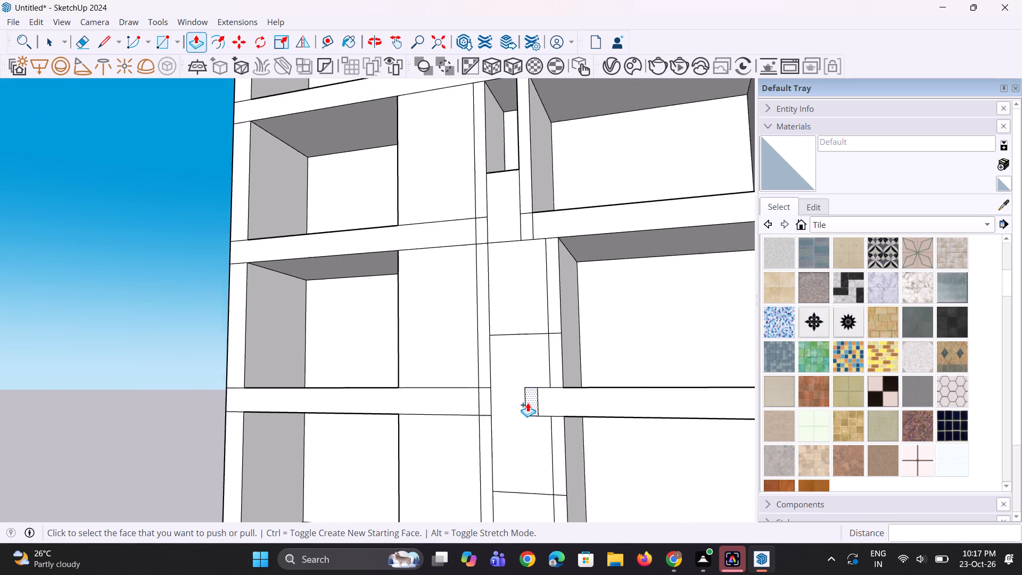
{"action": "scroll", "coordinate": [528, 402], "scroll_direction": "down", "scroll_amount": 6}
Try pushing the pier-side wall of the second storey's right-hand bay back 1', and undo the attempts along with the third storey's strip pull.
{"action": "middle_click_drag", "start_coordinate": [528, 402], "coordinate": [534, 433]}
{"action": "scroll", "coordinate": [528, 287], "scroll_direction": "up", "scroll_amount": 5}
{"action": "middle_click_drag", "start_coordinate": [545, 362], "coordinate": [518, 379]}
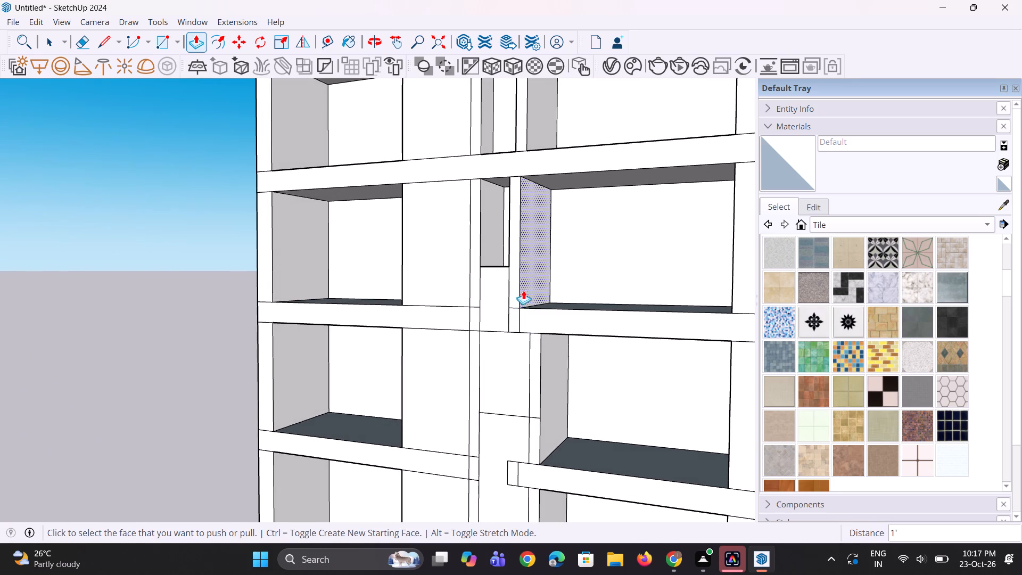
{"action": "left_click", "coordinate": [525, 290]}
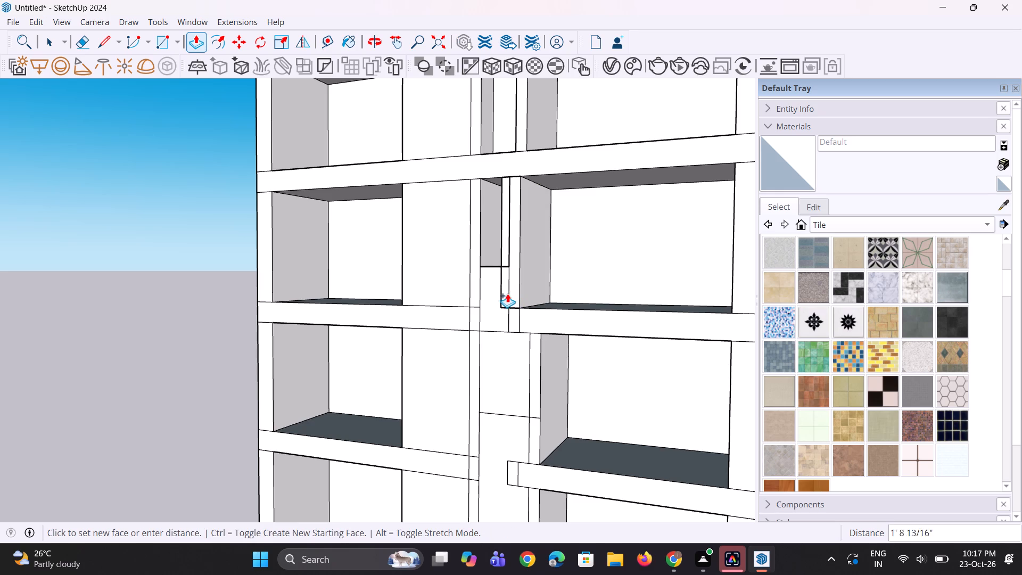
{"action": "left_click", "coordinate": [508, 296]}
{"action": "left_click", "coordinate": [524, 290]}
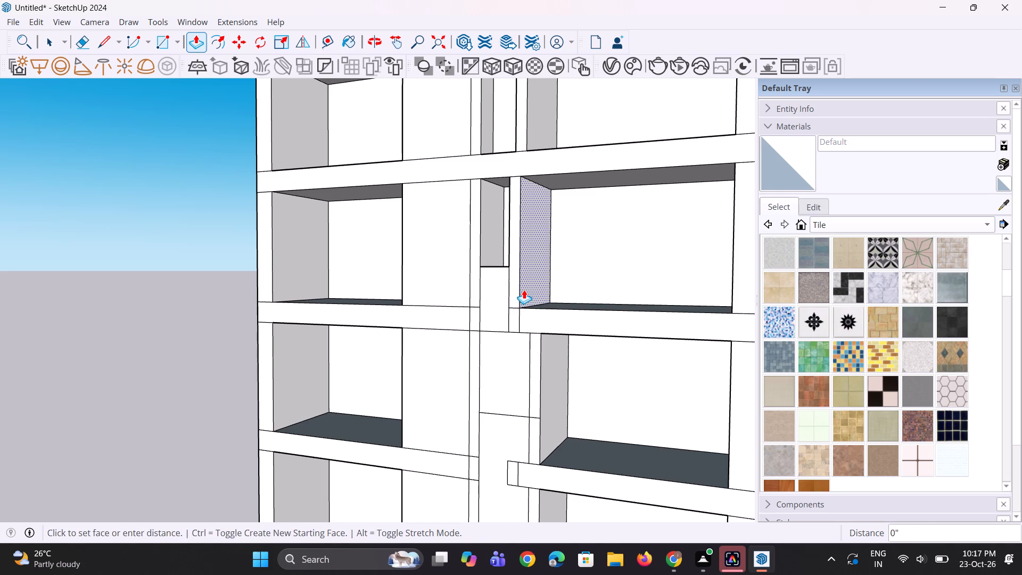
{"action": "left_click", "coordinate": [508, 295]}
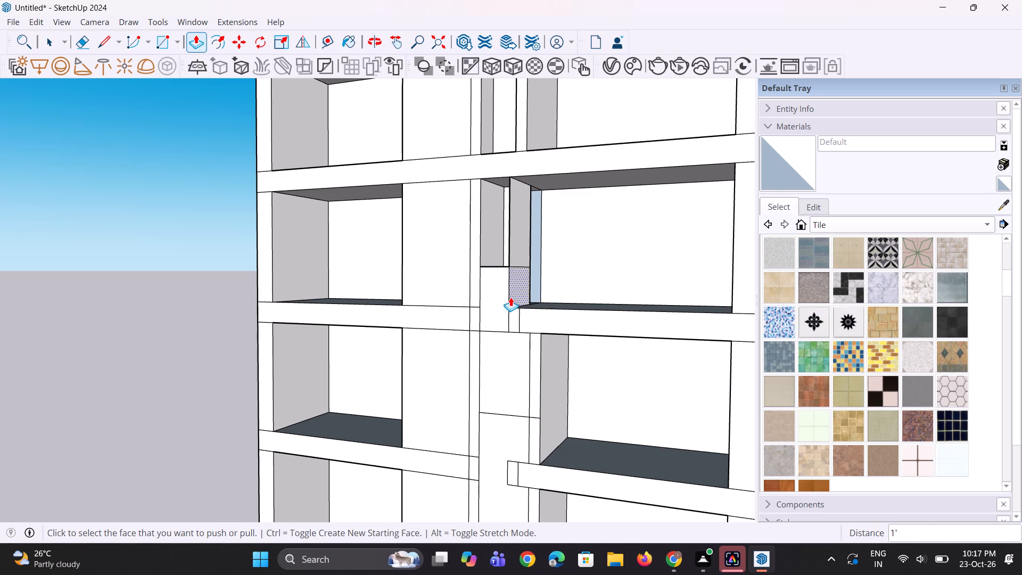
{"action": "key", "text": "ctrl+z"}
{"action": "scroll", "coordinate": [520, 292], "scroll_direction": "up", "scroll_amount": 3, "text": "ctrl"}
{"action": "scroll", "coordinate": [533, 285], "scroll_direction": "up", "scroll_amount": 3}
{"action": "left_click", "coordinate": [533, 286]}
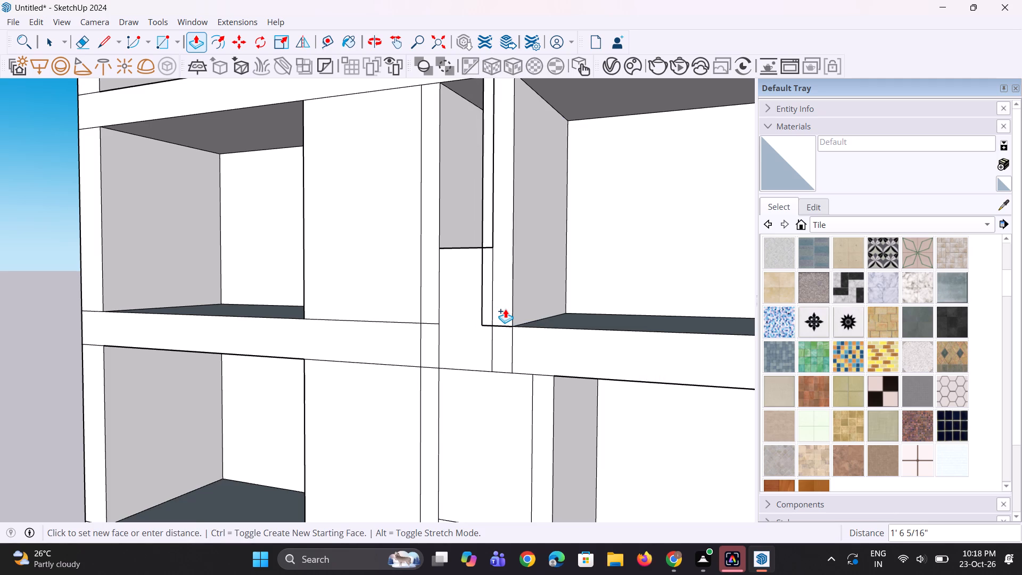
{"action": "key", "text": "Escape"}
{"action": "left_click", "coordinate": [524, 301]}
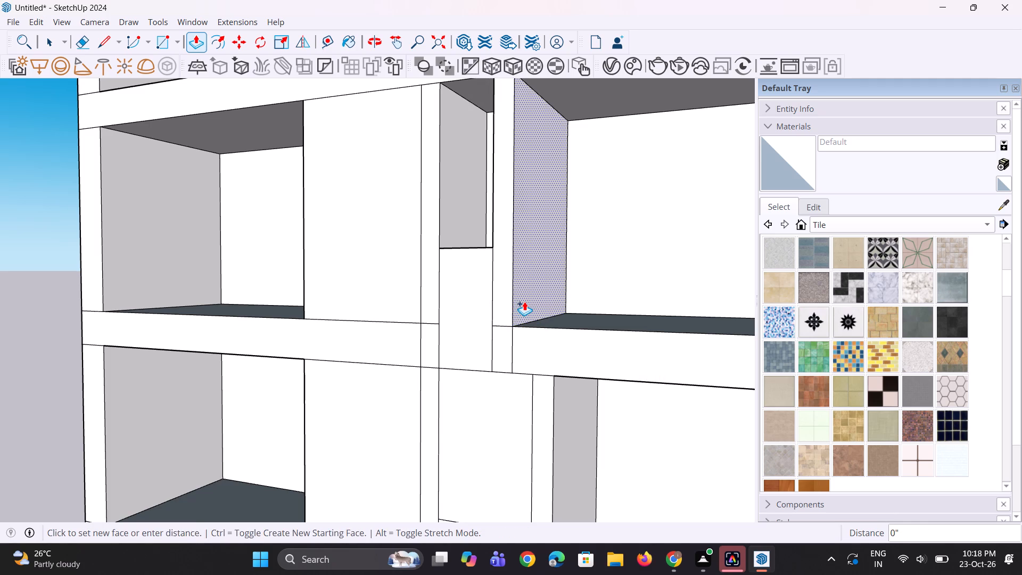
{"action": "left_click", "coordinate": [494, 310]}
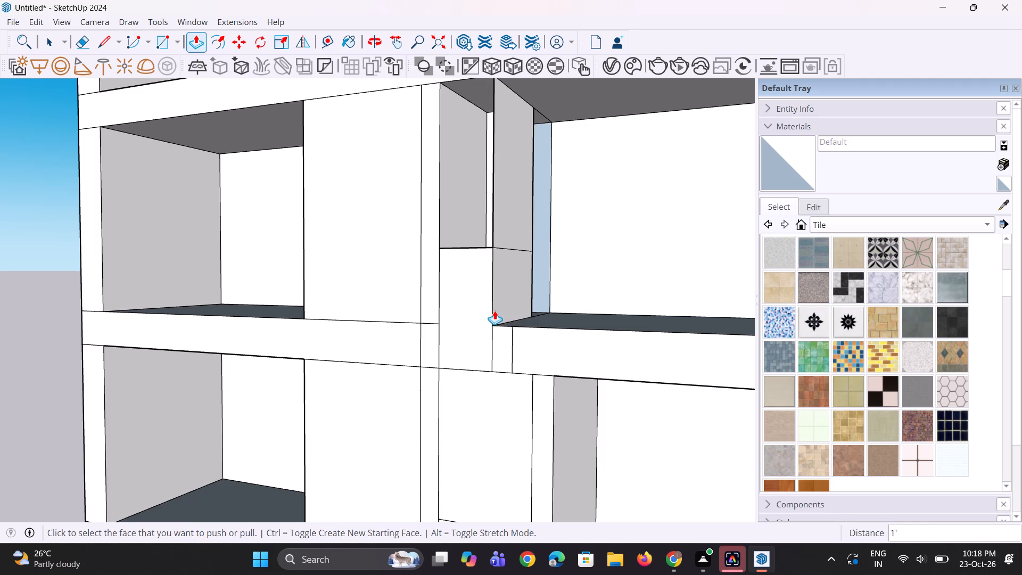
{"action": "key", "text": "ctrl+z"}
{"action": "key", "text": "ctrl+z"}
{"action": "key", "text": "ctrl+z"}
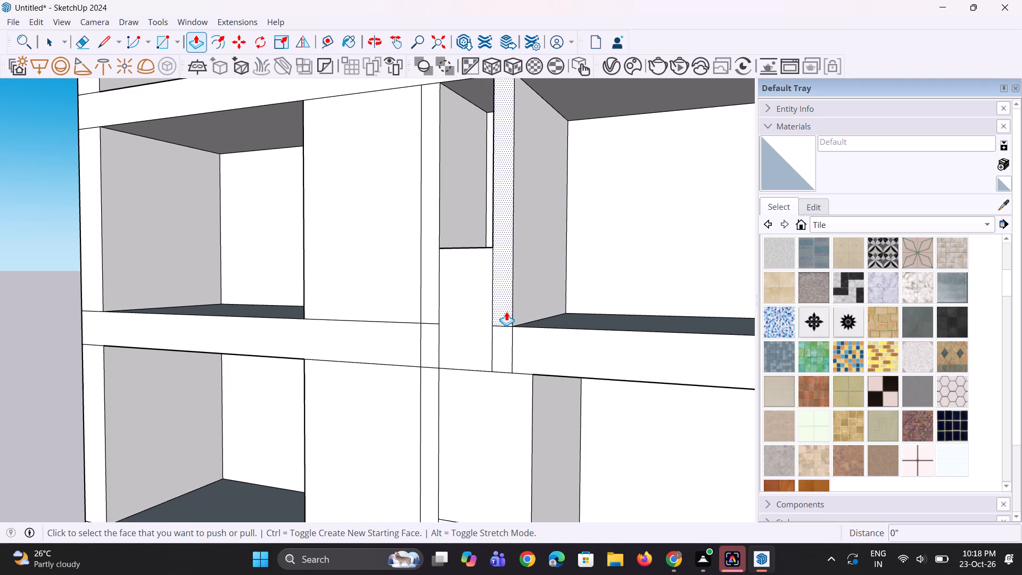
Pull the pier-side wall of the third storey's right-hand bay out again to align with the fourth storey's pier edge.
{"action": "scroll", "coordinate": [516, 315], "scroll_direction": "down", "scroll_amount": 4}
{"action": "left_click", "coordinate": [537, 398]}
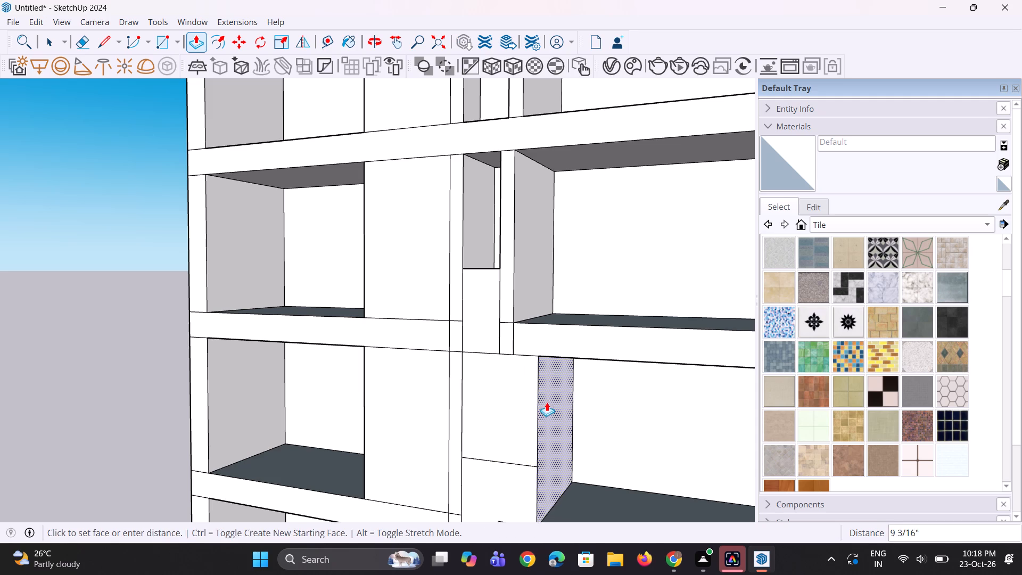
{"action": "scroll", "coordinate": [547, 401], "scroll_direction": "down", "scroll_amount": 2}
{"action": "scroll", "coordinate": [574, 355], "scroll_direction": "down", "scroll_amount": 7}
{"action": "left_click", "coordinate": [556, 488]}
{"action": "scroll", "coordinate": [559, 342], "scroll_direction": "up", "scroll_amount": 1}
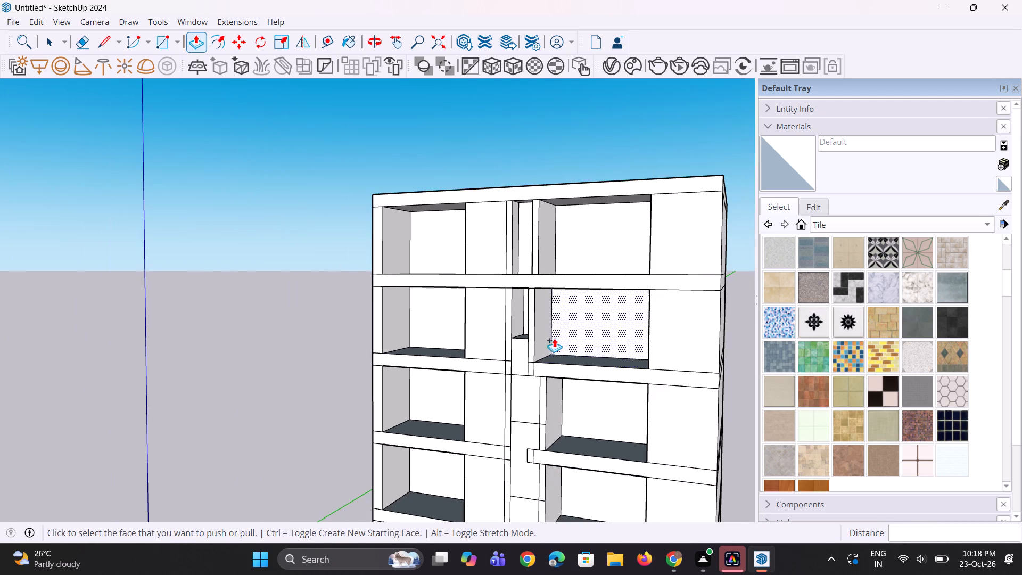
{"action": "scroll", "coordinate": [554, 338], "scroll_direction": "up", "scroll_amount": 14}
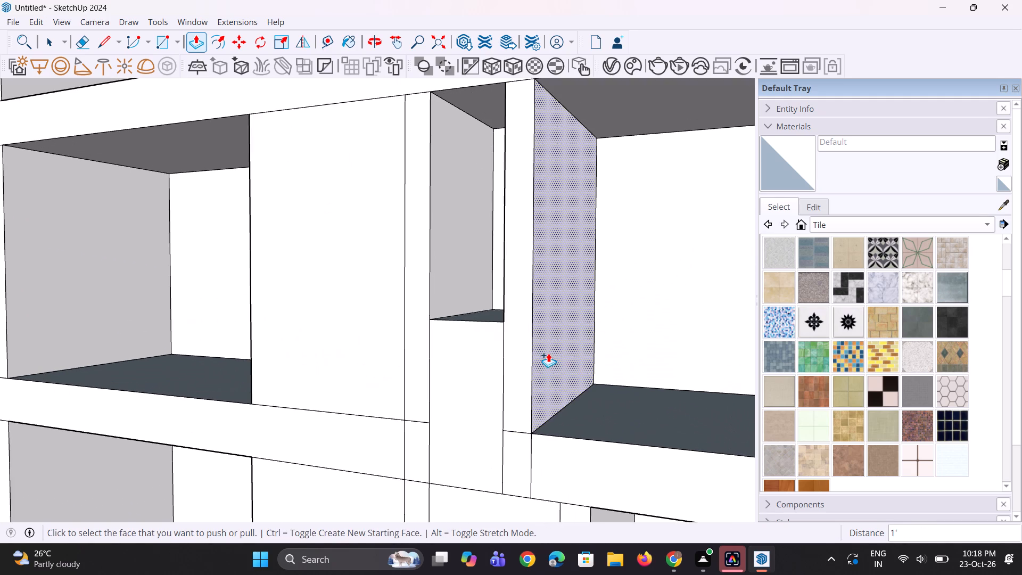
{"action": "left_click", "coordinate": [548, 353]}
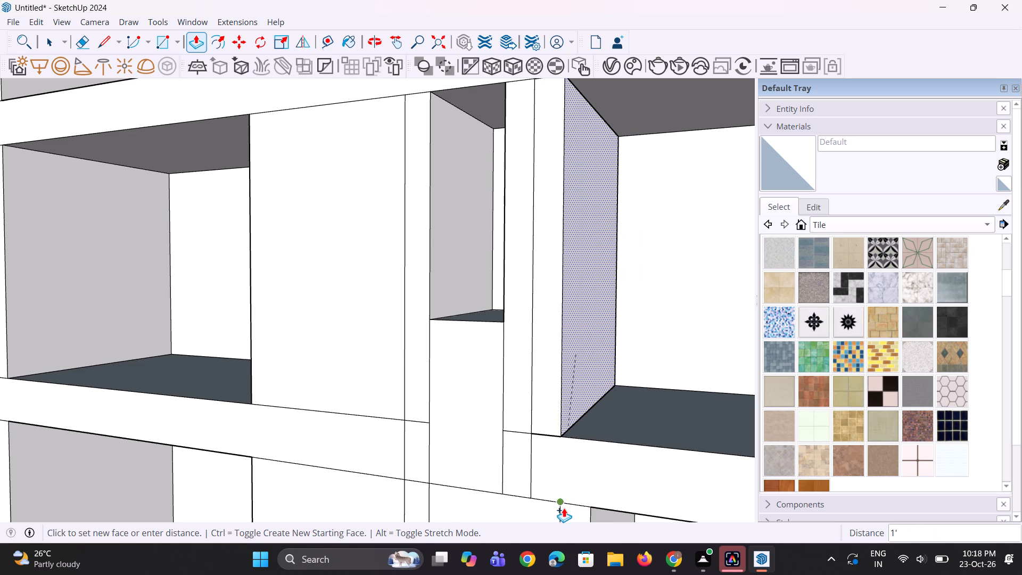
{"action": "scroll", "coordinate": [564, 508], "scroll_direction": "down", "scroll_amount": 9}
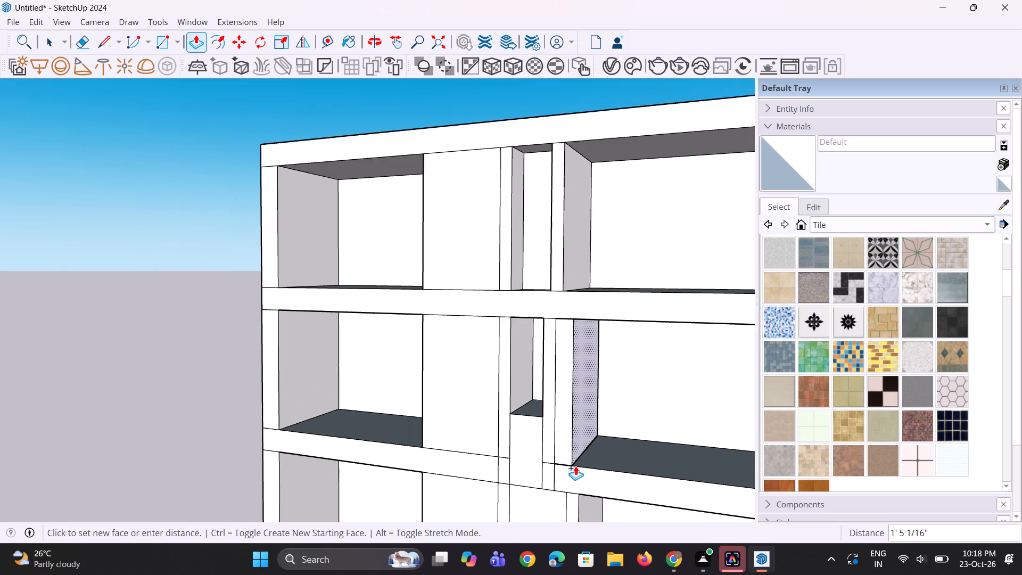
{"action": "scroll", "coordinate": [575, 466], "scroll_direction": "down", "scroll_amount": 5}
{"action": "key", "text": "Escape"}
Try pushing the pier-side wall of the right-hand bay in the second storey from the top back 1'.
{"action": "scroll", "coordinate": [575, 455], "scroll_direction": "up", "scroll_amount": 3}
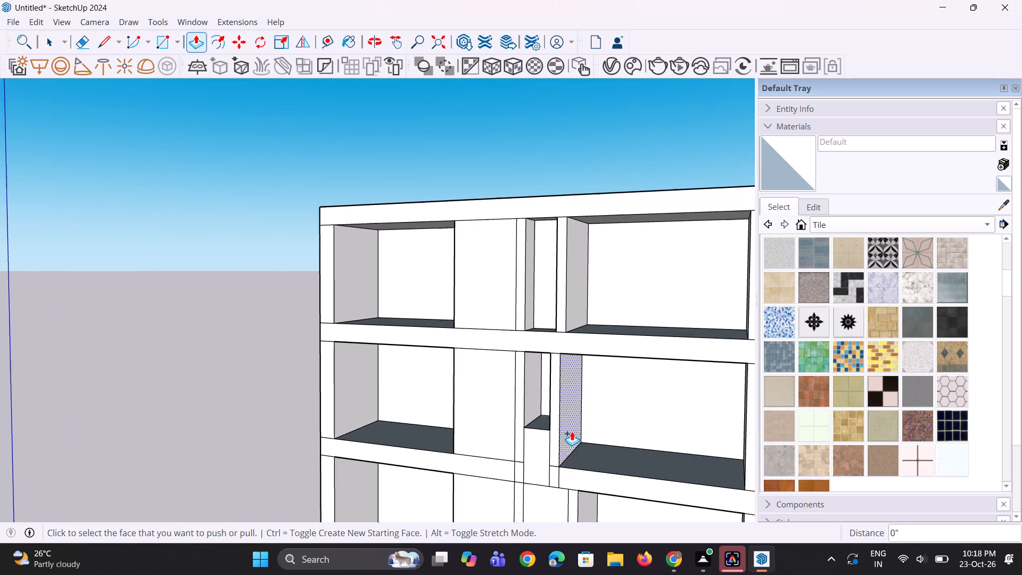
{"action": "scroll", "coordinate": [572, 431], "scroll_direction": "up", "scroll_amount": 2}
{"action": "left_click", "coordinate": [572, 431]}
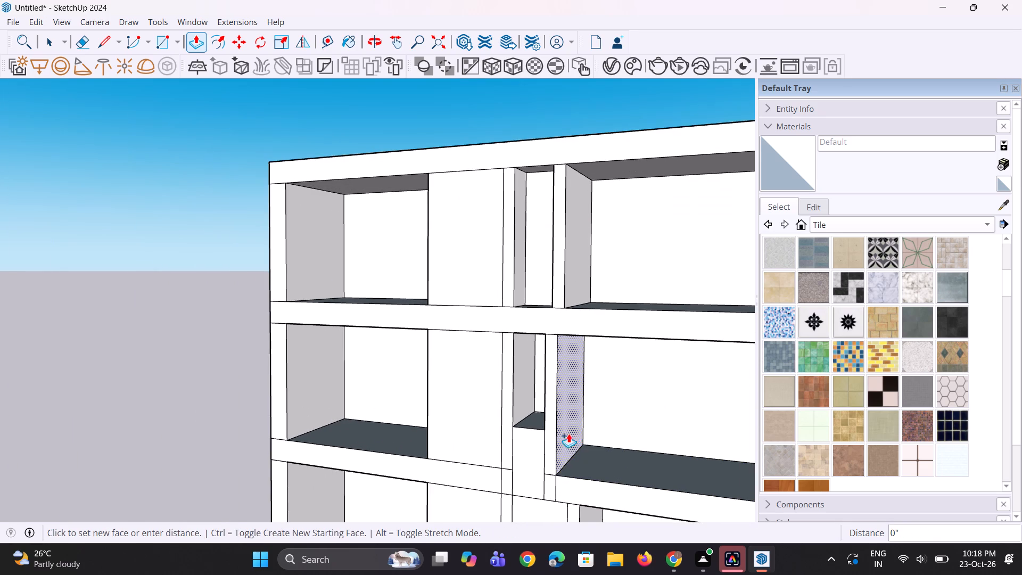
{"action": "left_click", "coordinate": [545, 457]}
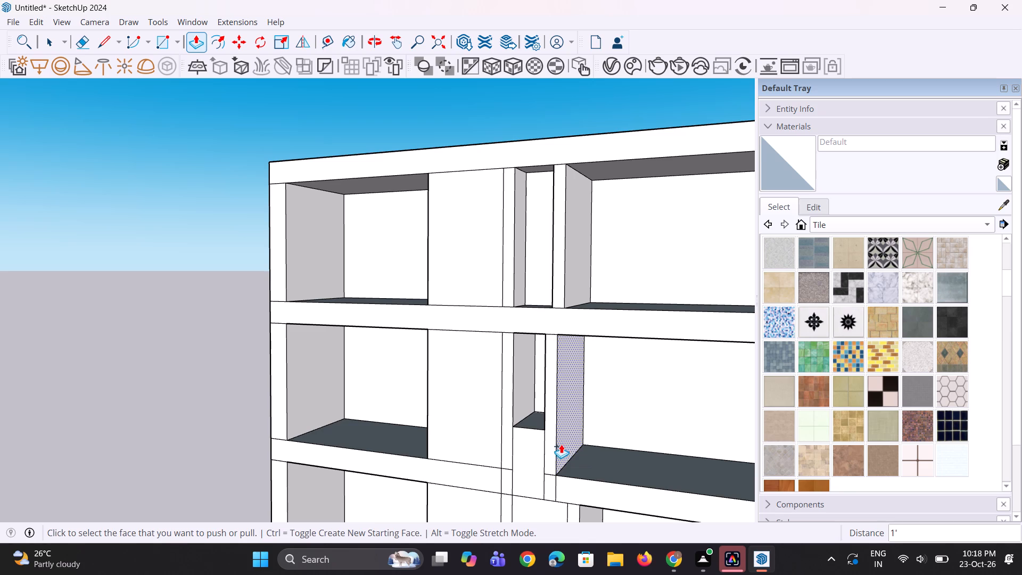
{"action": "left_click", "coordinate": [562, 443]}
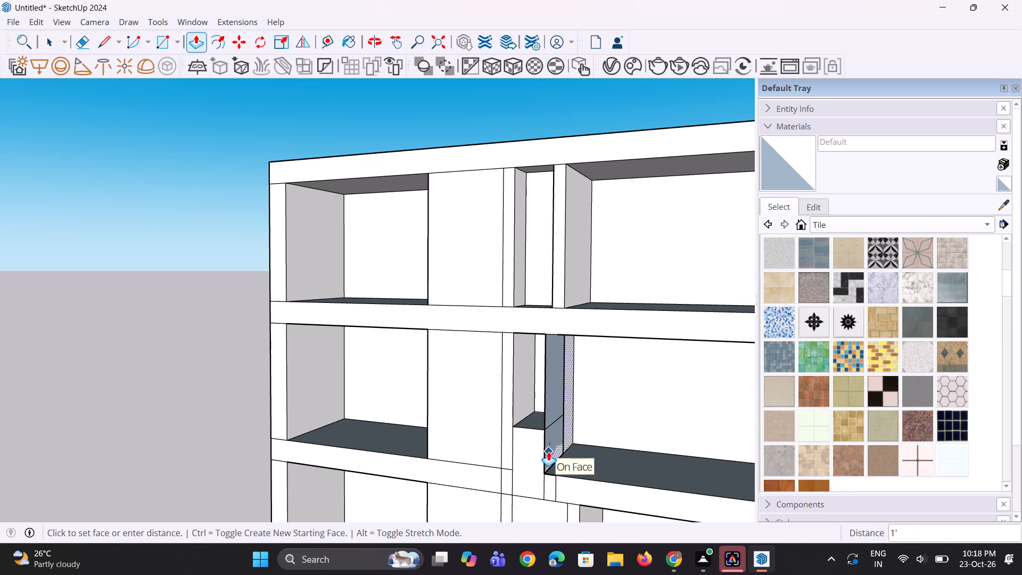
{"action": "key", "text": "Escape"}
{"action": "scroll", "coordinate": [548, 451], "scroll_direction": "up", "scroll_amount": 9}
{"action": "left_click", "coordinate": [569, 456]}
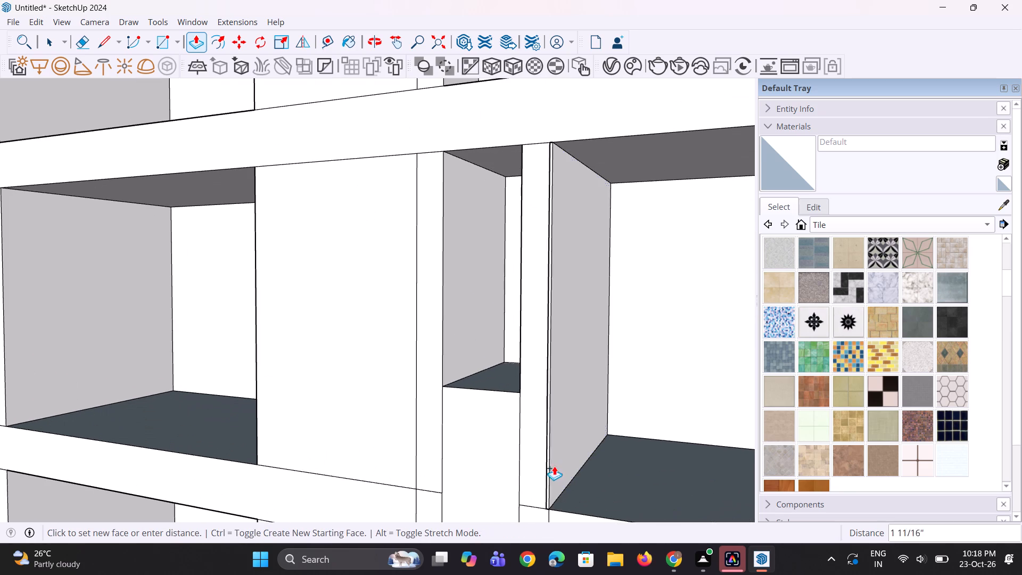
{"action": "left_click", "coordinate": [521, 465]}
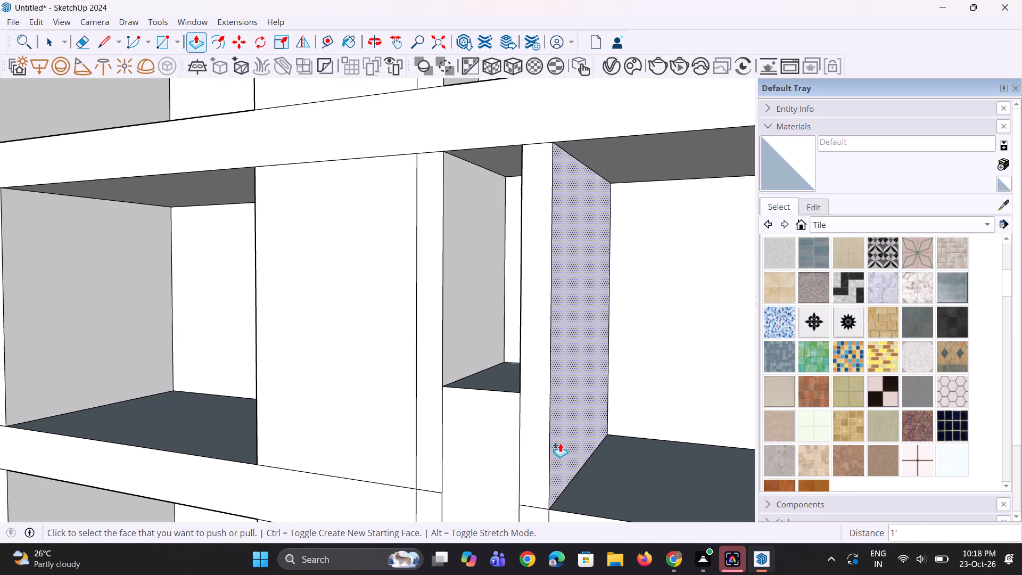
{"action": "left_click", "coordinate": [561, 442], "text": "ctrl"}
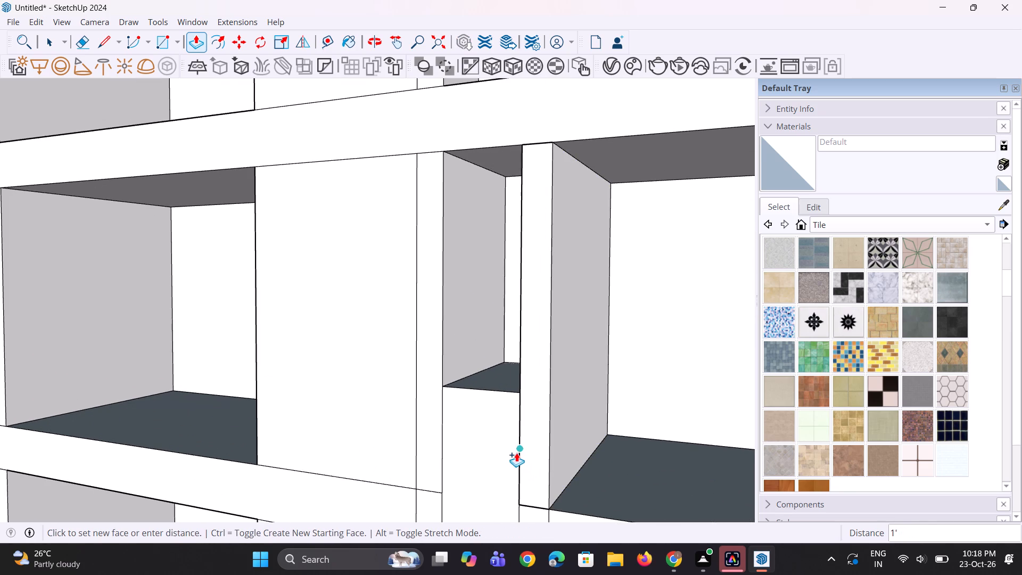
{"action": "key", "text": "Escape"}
Pull the pier-side wall of the right-hand bay in the second storey from the top out 2' to align with the pier edge below.
{"action": "middle_click_drag", "start_coordinate": [549, 470], "coordinate": [680, 477]}
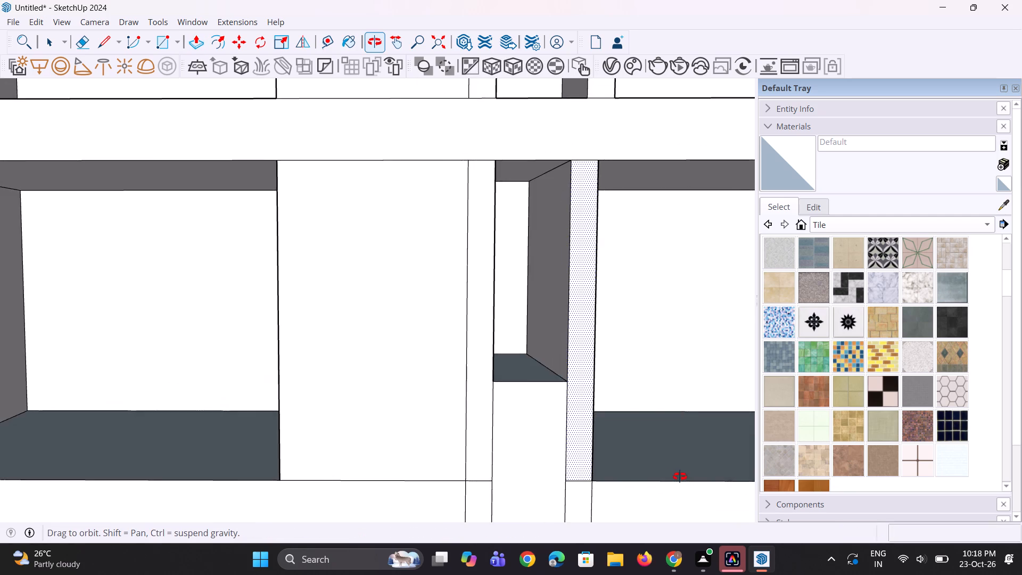
{"action": "middle_click_drag", "start_coordinate": [680, 477], "coordinate": [618, 458]}
{"action": "scroll", "coordinate": [589, 450], "scroll_direction": "down", "scroll_amount": 4}
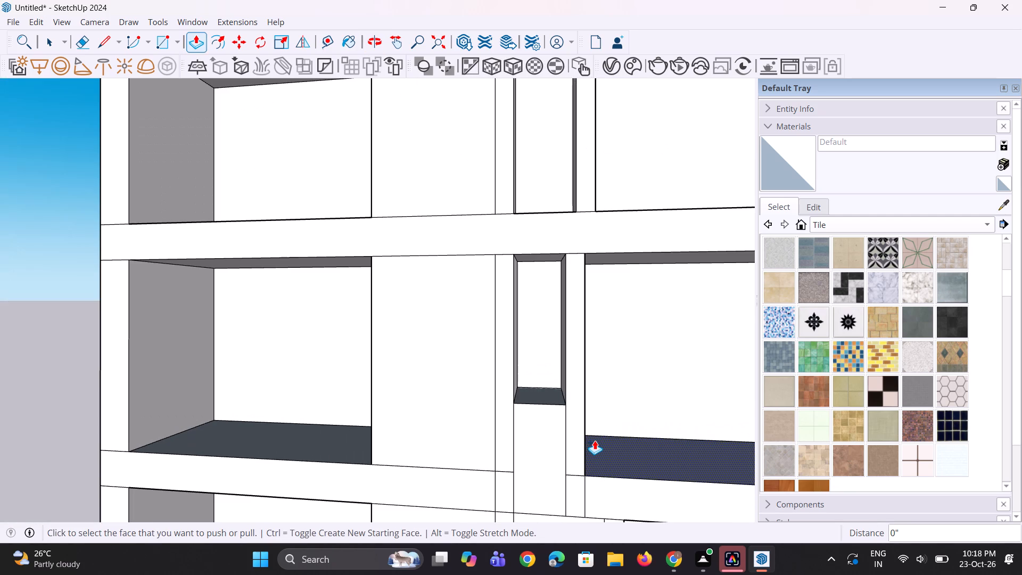
{"action": "scroll", "coordinate": [595, 440], "scroll_direction": "down", "scroll_amount": 6}
{"action": "middle_click_drag", "start_coordinate": [608, 408], "coordinate": [524, 428]}
{"action": "scroll", "coordinate": [550, 436], "scroll_direction": "up", "scroll_amount": 3}
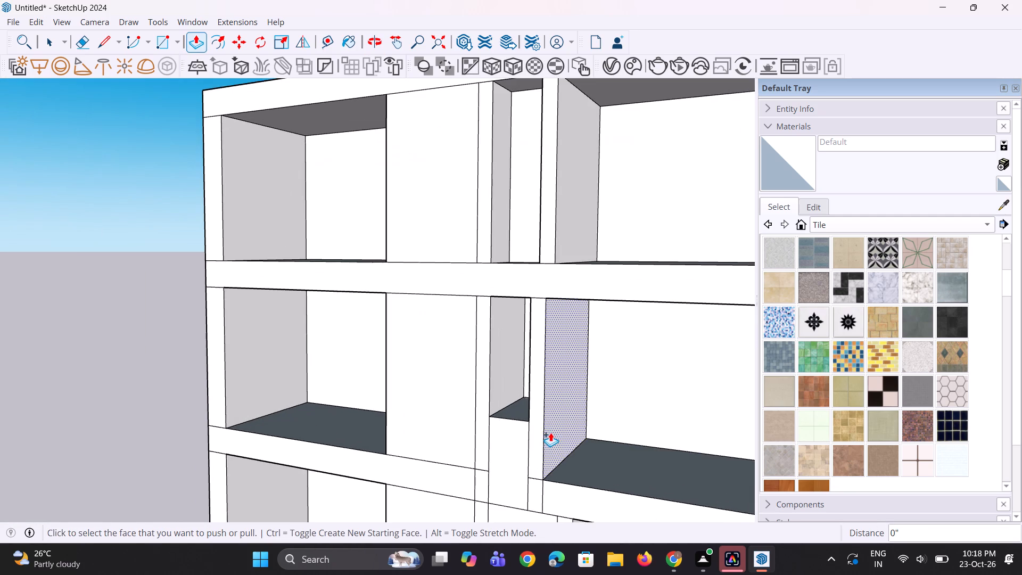
{"action": "scroll", "coordinate": [544, 422], "scroll_direction": "down", "scroll_amount": 12}
{"action": "middle_click_drag", "start_coordinate": [524, 479], "coordinate": [562, 446]}
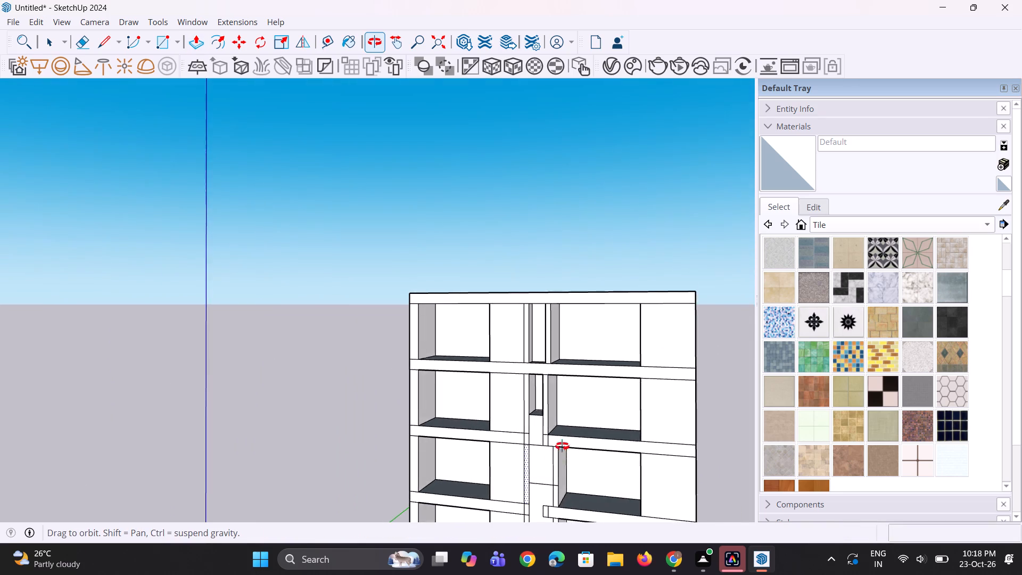
{"action": "middle_click_drag", "start_coordinate": [562, 446], "coordinate": [567, 428]}
{"action": "scroll", "coordinate": [566, 427], "scroll_direction": "up", "scroll_amount": 5}
{"action": "left_click", "coordinate": [552, 412]}
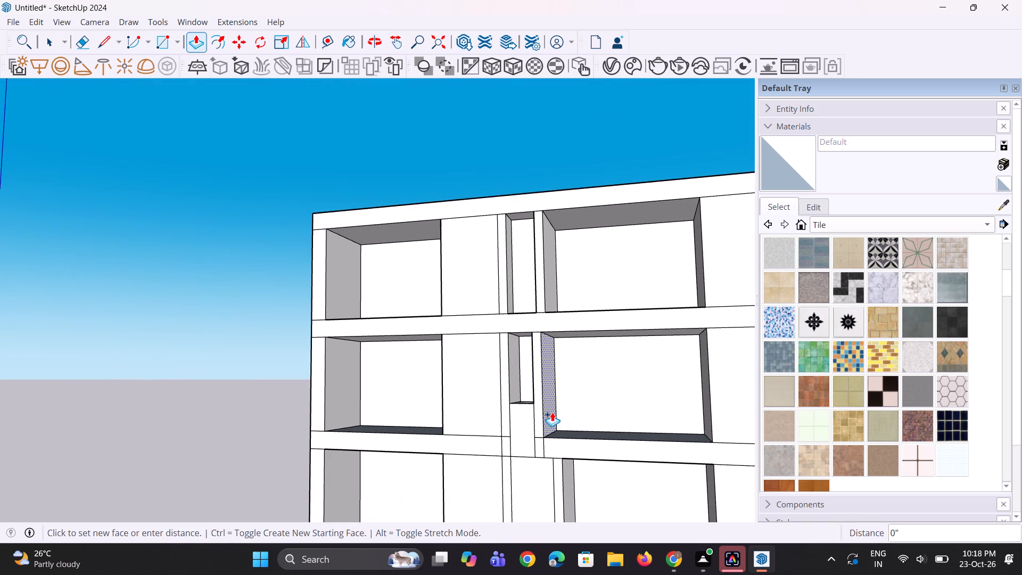
{"action": "left_click", "coordinate": [561, 482]}
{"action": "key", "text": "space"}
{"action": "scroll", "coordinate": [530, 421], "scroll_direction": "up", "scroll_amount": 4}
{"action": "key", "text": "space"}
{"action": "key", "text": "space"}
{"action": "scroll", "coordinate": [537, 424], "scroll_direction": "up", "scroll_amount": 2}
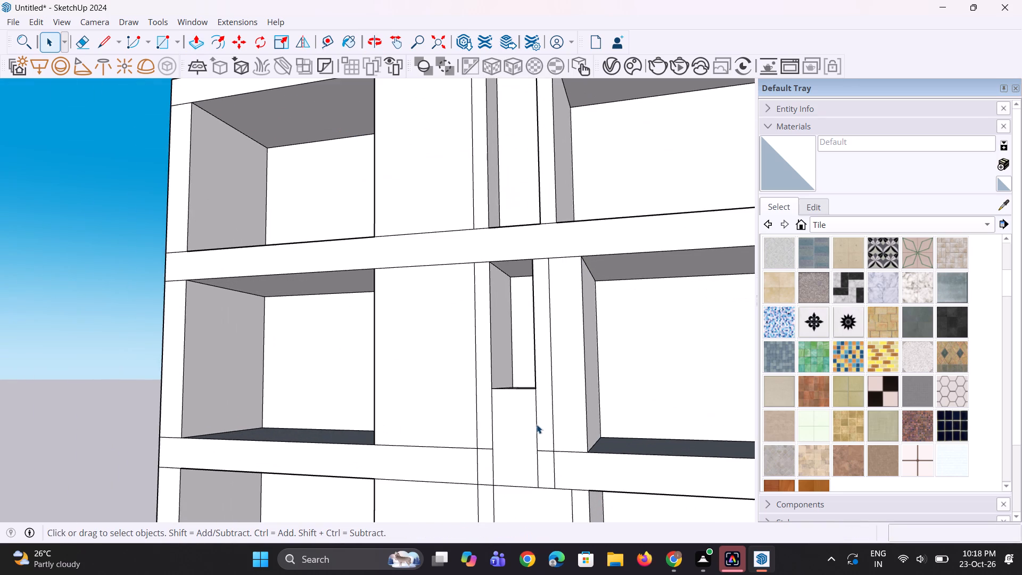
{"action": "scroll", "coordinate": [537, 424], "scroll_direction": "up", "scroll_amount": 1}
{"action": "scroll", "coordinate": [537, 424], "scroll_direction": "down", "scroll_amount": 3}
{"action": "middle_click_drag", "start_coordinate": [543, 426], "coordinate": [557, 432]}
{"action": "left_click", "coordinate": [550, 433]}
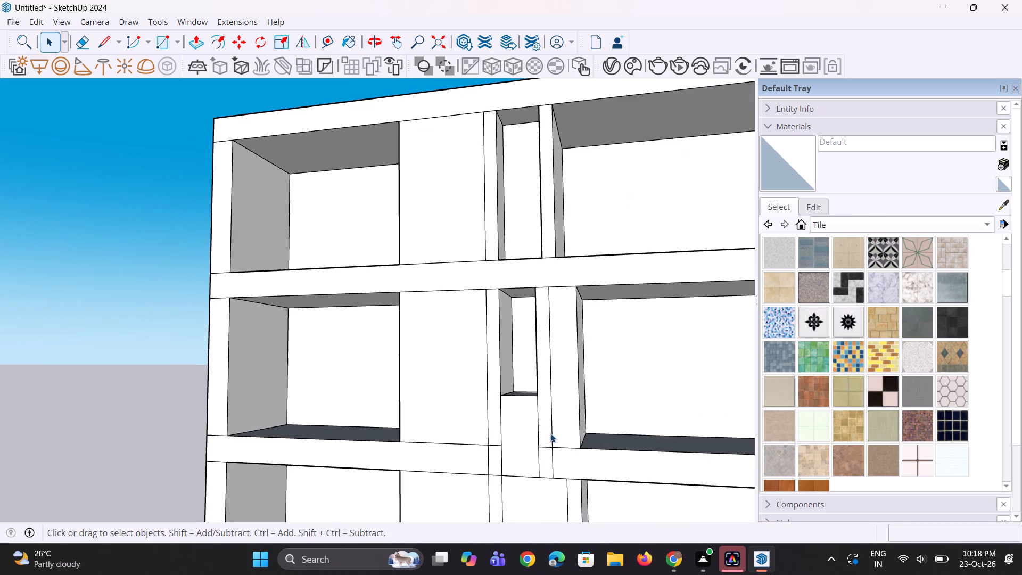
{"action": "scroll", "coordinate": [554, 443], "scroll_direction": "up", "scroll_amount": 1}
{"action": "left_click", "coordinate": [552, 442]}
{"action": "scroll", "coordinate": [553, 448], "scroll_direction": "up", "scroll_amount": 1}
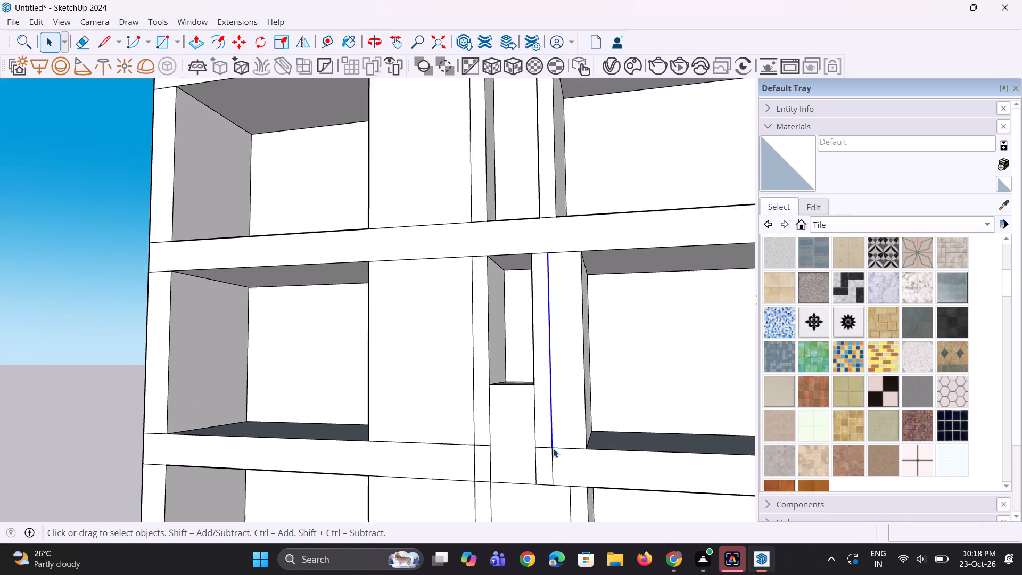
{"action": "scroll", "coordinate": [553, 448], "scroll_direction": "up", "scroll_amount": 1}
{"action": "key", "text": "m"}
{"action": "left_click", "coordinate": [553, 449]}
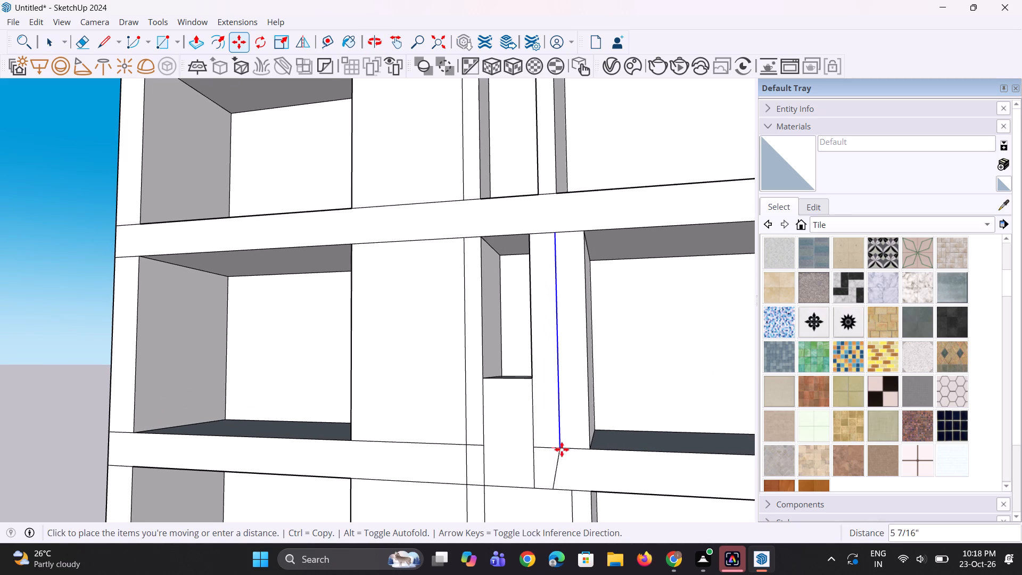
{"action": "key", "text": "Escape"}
Move the pier's vertical strip line, including its segment across the band, in line with the strip line of the storey below.
{"action": "scroll", "coordinate": [569, 448], "scroll_direction": "down", "scroll_amount": 3}
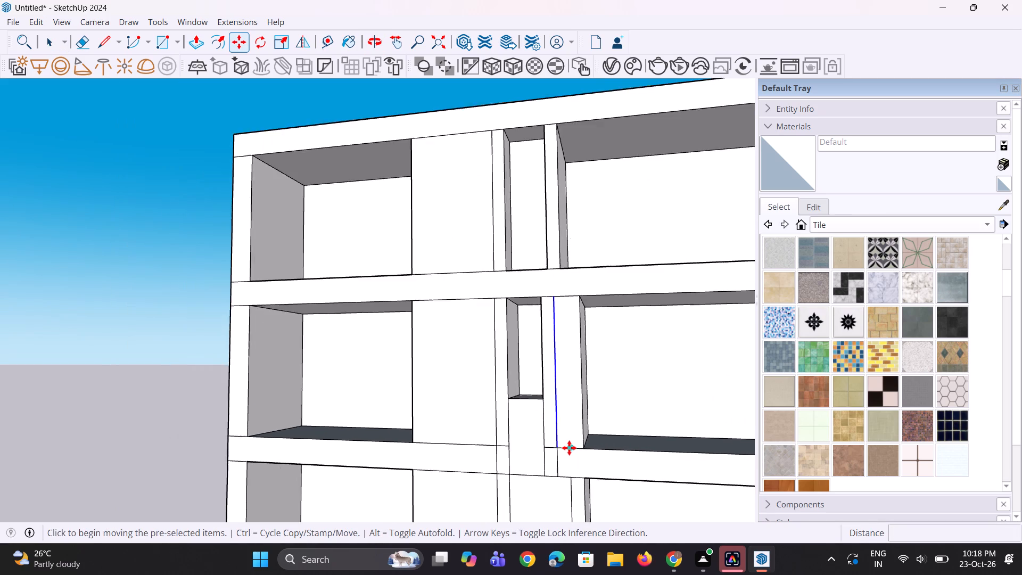
{"action": "scroll", "coordinate": [569, 448], "scroll_direction": "down", "scroll_amount": 18}
{"action": "scroll", "coordinate": [526, 500], "scroll_direction": "up", "scroll_amount": 3}
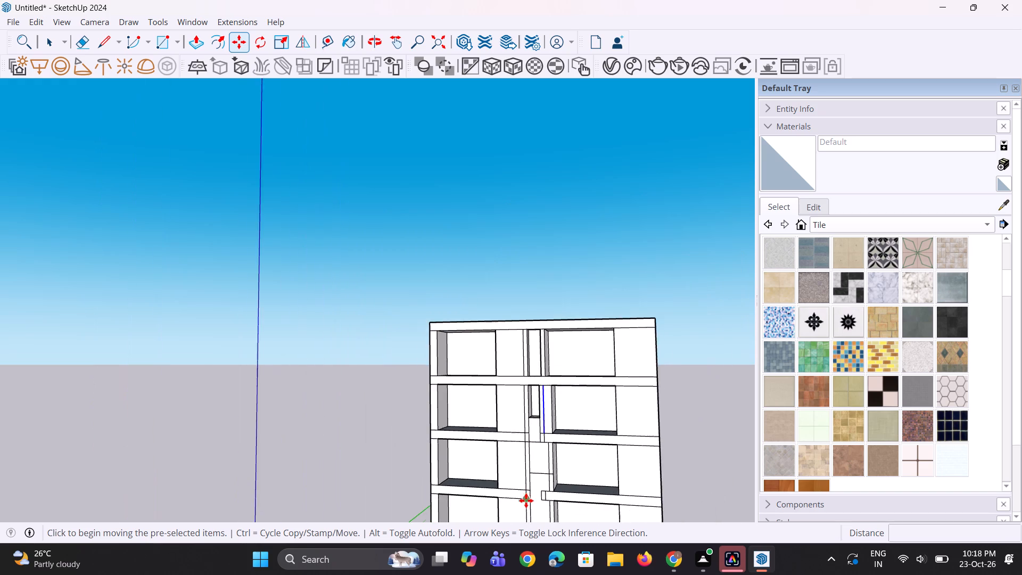
{"action": "scroll", "coordinate": [526, 500], "scroll_direction": "up", "scroll_amount": 13}
{"action": "key", "text": "e"}
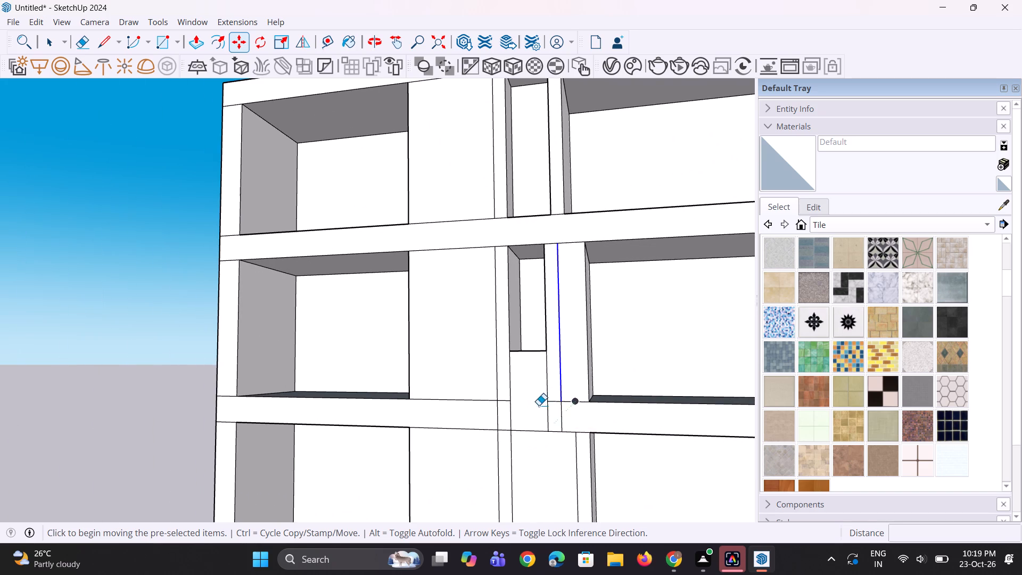
{"action": "key", "text": "space"}
{"action": "left_click", "coordinate": [562, 415], "text": "ctrl"}
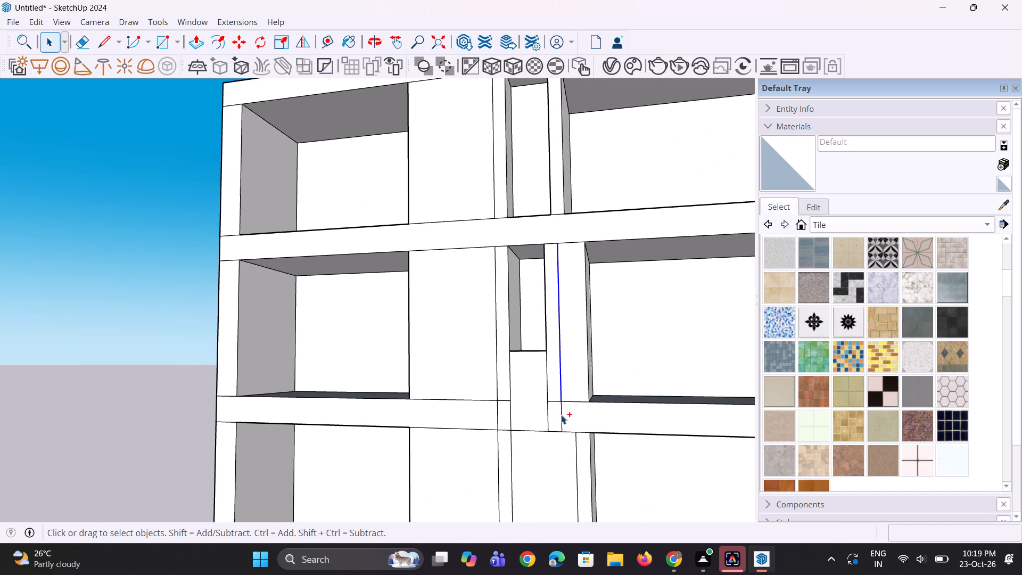
{"action": "left_click", "coordinate": [547, 414], "text": "ctrl"}
{"action": "scroll", "coordinate": [551, 418], "scroll_direction": "up", "scroll_amount": 1}
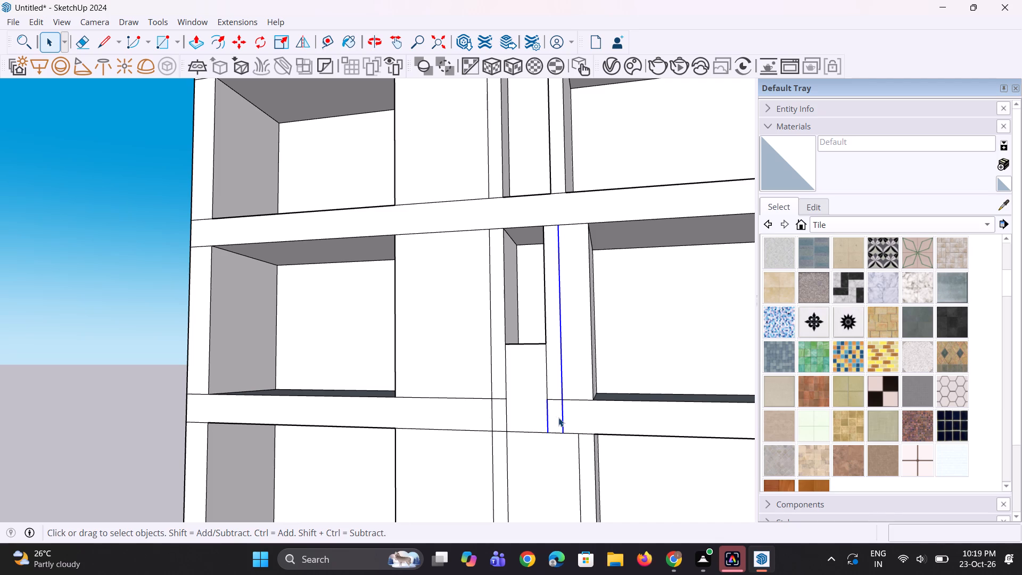
{"action": "key", "text": "space"}
{"action": "left_click", "coordinate": [573, 415]}
{"action": "left_click", "coordinate": [564, 411]}
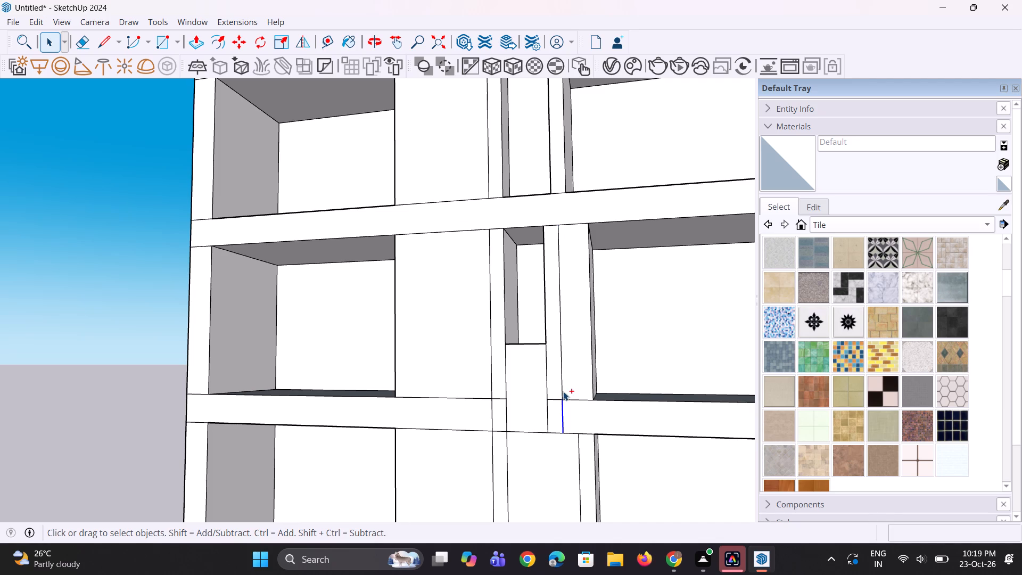
{"action": "left_click", "coordinate": [563, 391], "text": "ctrl"}
{"action": "key", "text": "m"}
{"action": "left_click", "coordinate": [562, 401]}
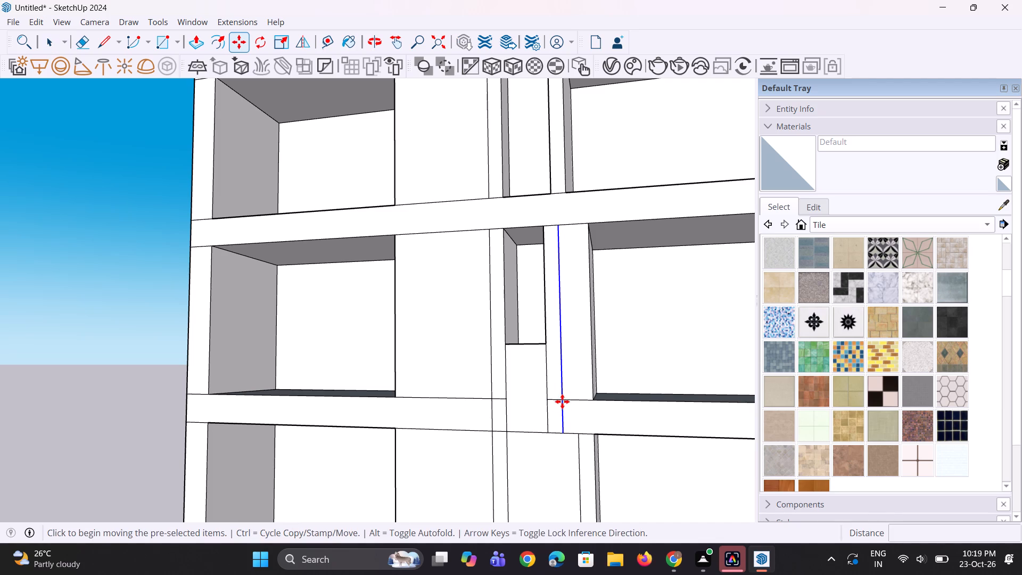
{"action": "left_click", "coordinate": [572, 404]}
{"action": "scroll", "coordinate": [572, 404], "scroll_direction": "down", "scroll_amount": 4}
{"action": "key", "text": "space"}
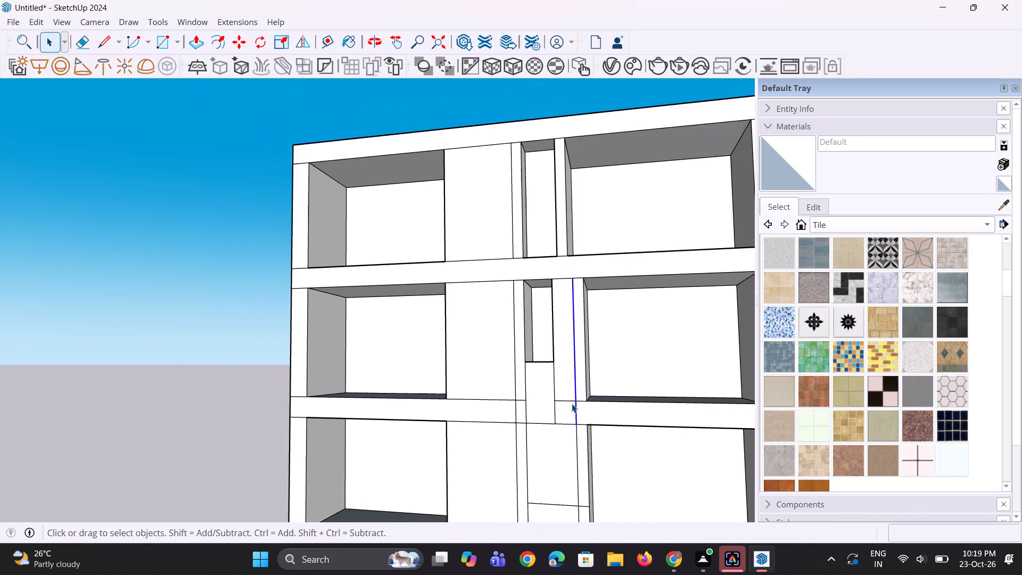
Erase the leftover vertical edge beside the narrow recess, its segment across the band, and the short horizontal band edge crossing the widened pier panel.
{"action": "key", "text": "space"}
{"action": "scroll", "coordinate": [556, 396], "scroll_direction": "up", "scroll_amount": 4}
{"action": "scroll", "coordinate": [558, 401], "scroll_direction": "down", "scroll_amount": 2}
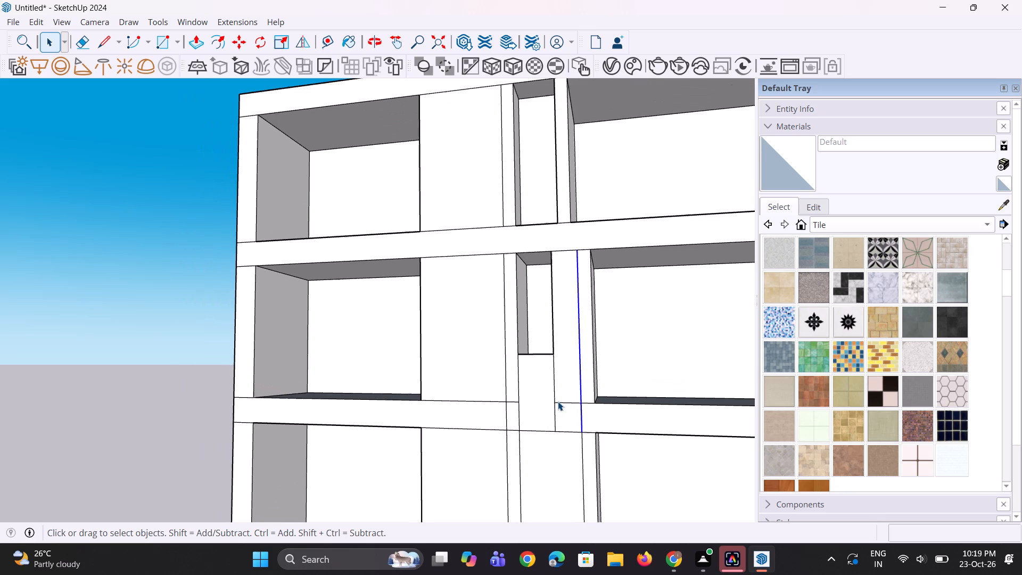
{"action": "scroll", "coordinate": [558, 398], "scroll_direction": "down", "scroll_amount": 6}
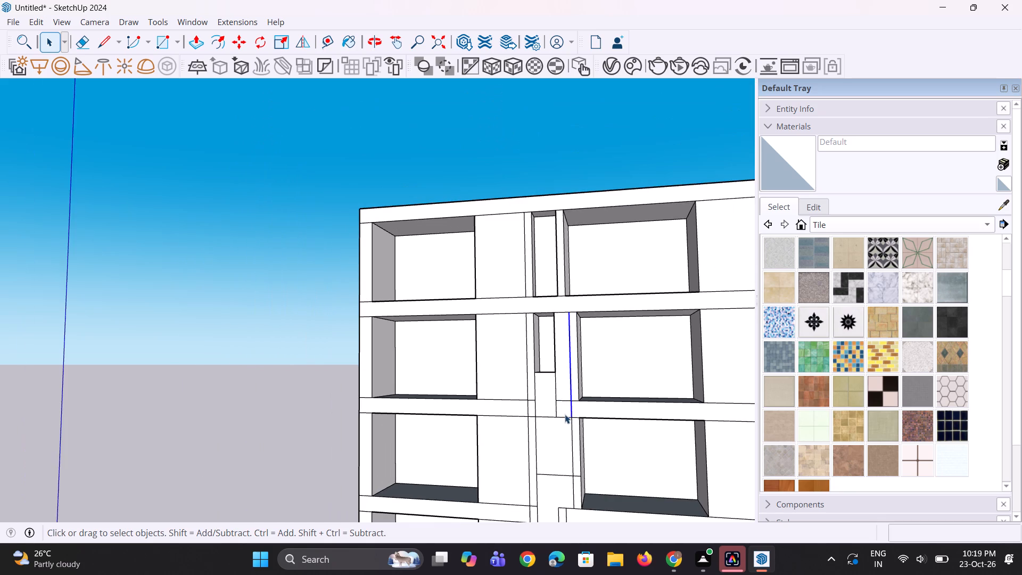
{"action": "scroll", "coordinate": [566, 353], "scroll_direction": "up", "scroll_amount": 4}
{"action": "key", "text": "e"}
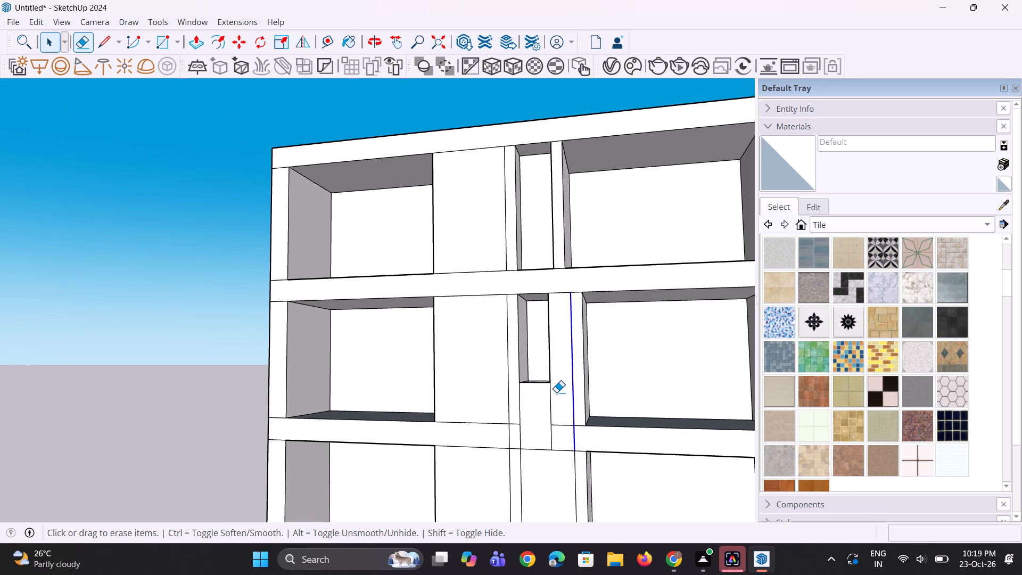
{"action": "left_click", "coordinate": [550, 395]}
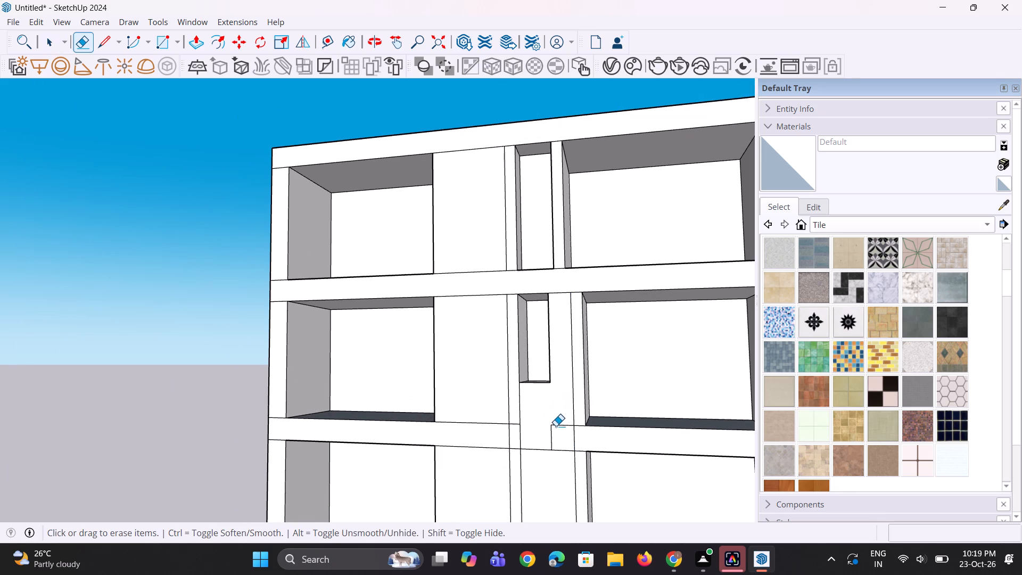
{"action": "left_click", "coordinate": [553, 433]}
{"action": "scroll", "coordinate": [549, 425], "scroll_direction": "down", "scroll_amount": 4}
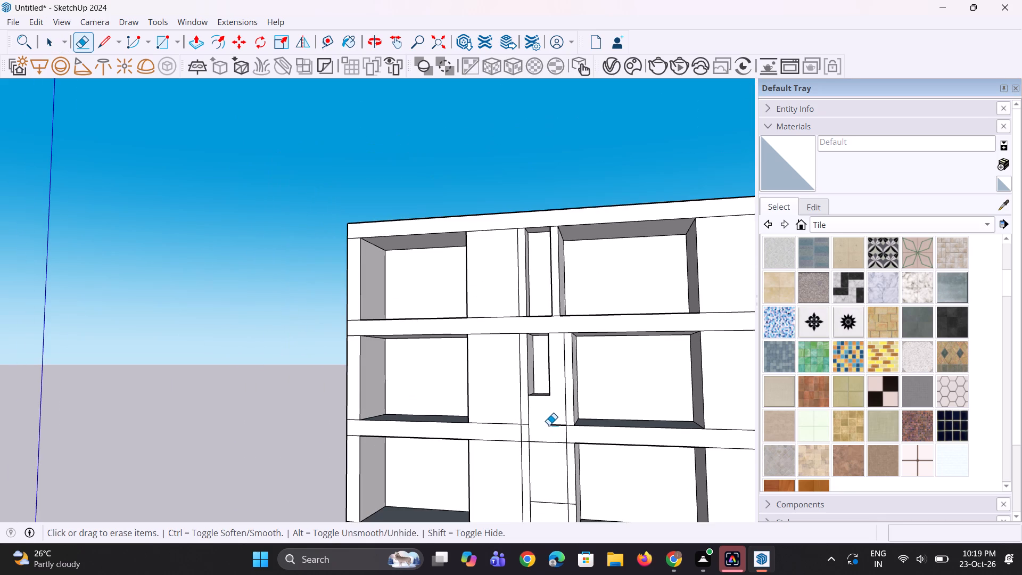
{"action": "left_click", "coordinate": [553, 425]}
{"action": "scroll", "coordinate": [553, 425], "scroll_direction": "down", "scroll_amount": 4}
{"action": "middle_click_drag", "start_coordinate": [553, 459], "coordinate": [542, 470]}
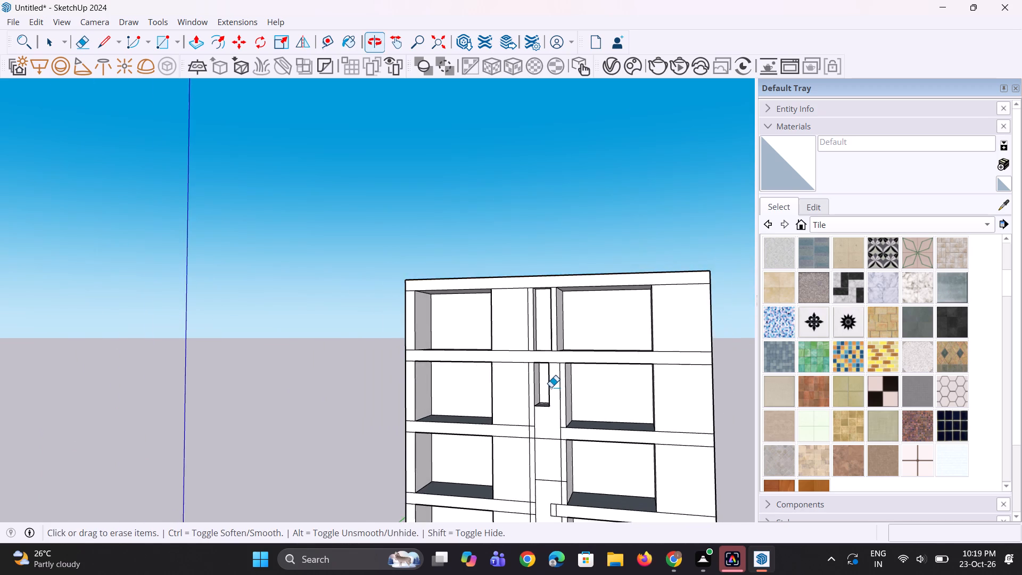
Push the right side wall of the narrow pier recess in the second storey from the top back about 1' 4 1/2".
{"action": "scroll", "coordinate": [551, 386], "scroll_direction": "up", "scroll_amount": 6}
{"action": "middle_click_drag", "start_coordinate": [523, 424], "coordinate": [615, 415]}
{"action": "key", "text": "p"}
{"action": "scroll", "coordinate": [567, 381], "scroll_direction": "up", "scroll_amount": 3}
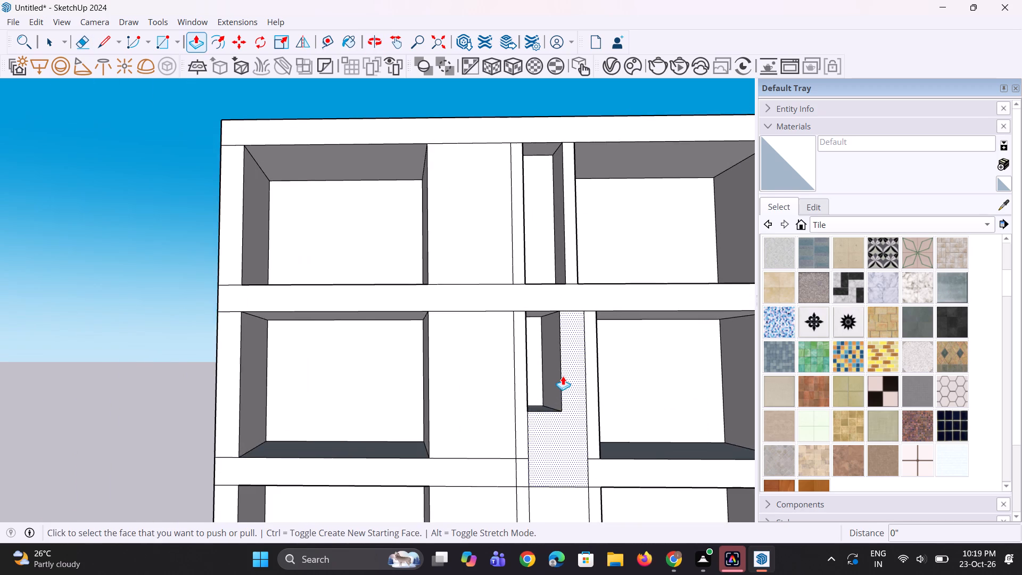
{"action": "scroll", "coordinate": [563, 376], "scroll_direction": "up", "scroll_amount": 1}
{"action": "left_click", "coordinate": [551, 372]}
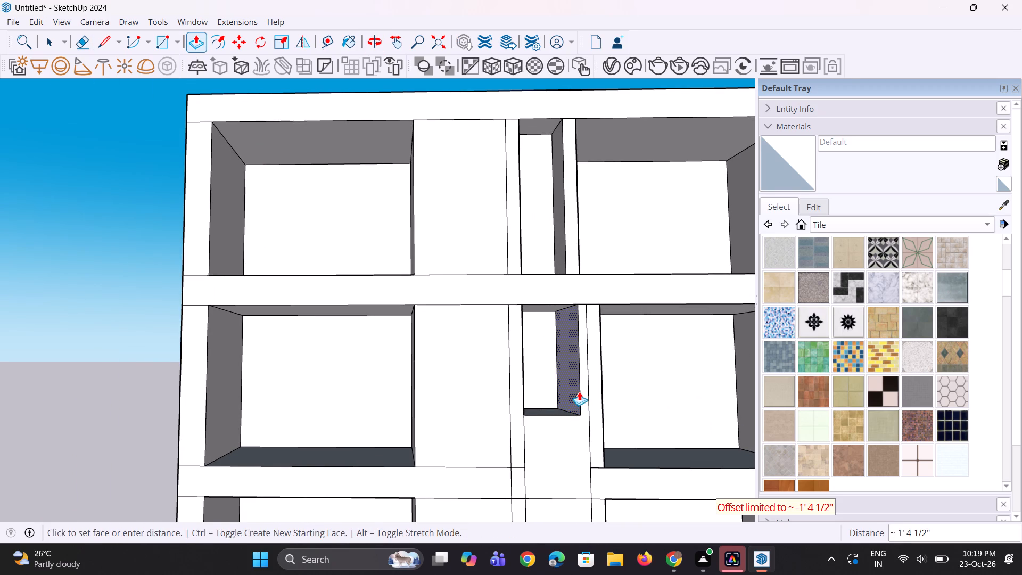
{"action": "left_click", "coordinate": [579, 391]}
Extend that recess side wall about 7 1/2" further, up to the pier's vertical strip line.
{"action": "left_click", "coordinate": [570, 388]}
{"action": "scroll", "coordinate": [580, 391], "scroll_direction": "up", "scroll_amount": 1}
{"action": "middle_click_drag", "start_coordinate": [580, 391], "coordinate": [557, 395]}
{"action": "scroll", "coordinate": [559, 395], "scroll_direction": "up", "scroll_amount": 5}
{"action": "left_click", "coordinate": [598, 408]}
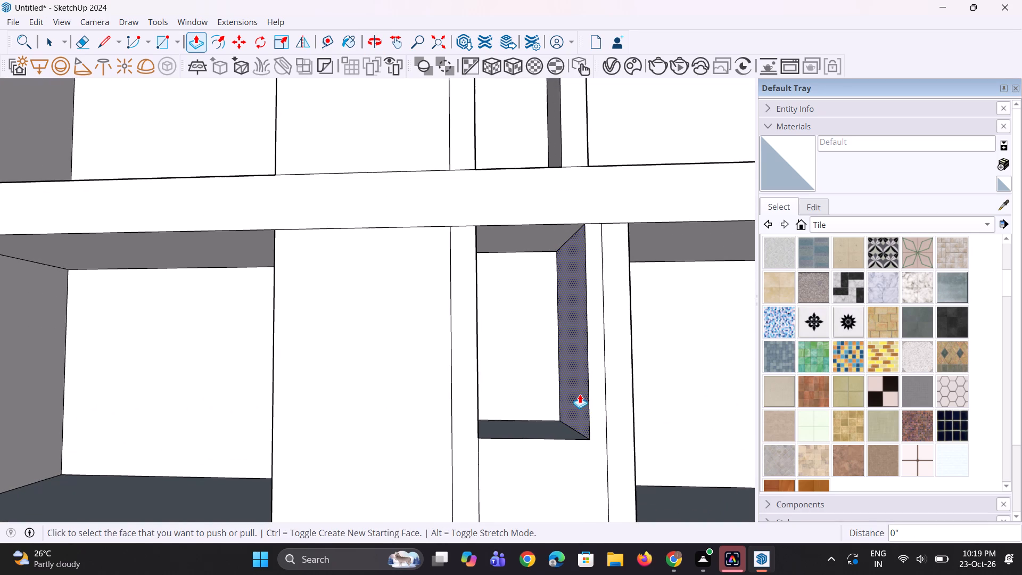
{"action": "left_click", "coordinate": [576, 391]}
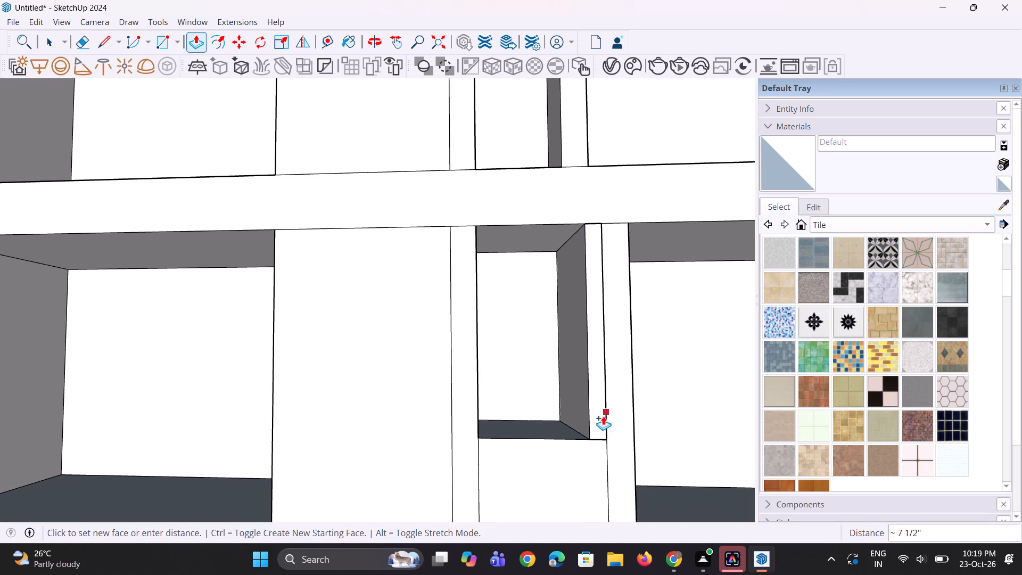
{"action": "left_click", "coordinate": [605, 430]}
{"action": "left_click", "coordinate": [572, 397]}
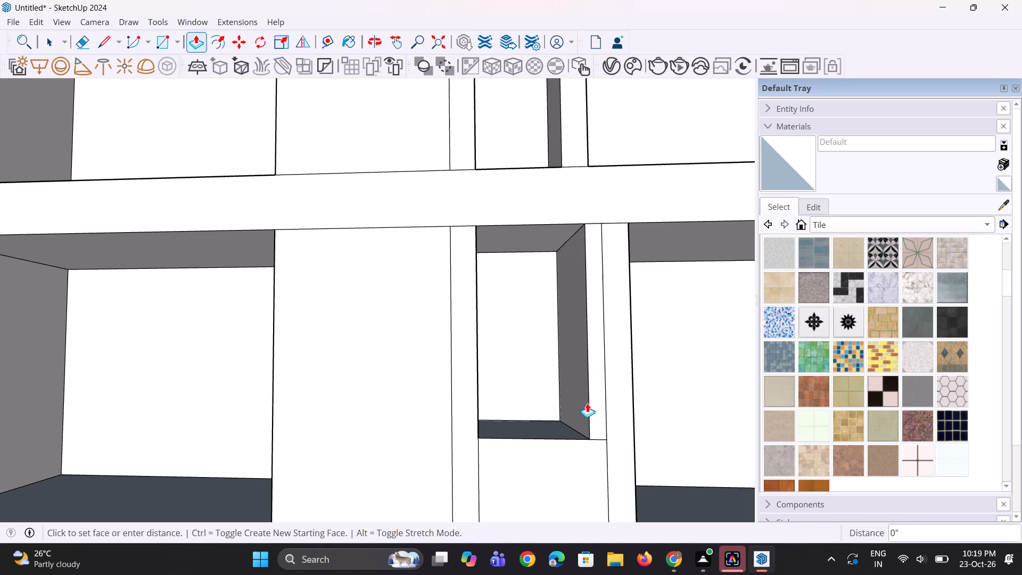
{"action": "left_click", "coordinate": [582, 396]}
Push the thin leftover front face beside the recess back 7' 4 15/16", flush with the recess's back wall.
{"action": "middle_click_drag", "start_coordinate": [598, 398], "coordinate": [586, 399]}
{"action": "scroll", "coordinate": [584, 399], "scroll_direction": "up", "scroll_amount": 2}
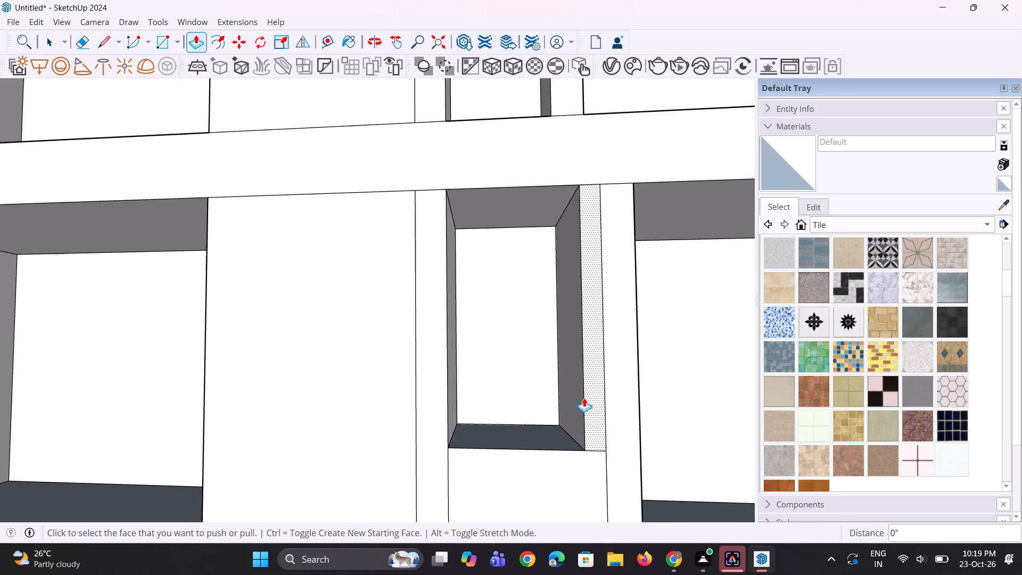
{"action": "scroll", "coordinate": [584, 398], "scroll_direction": "up", "scroll_amount": 1}
{"action": "left_click", "coordinate": [584, 398]}
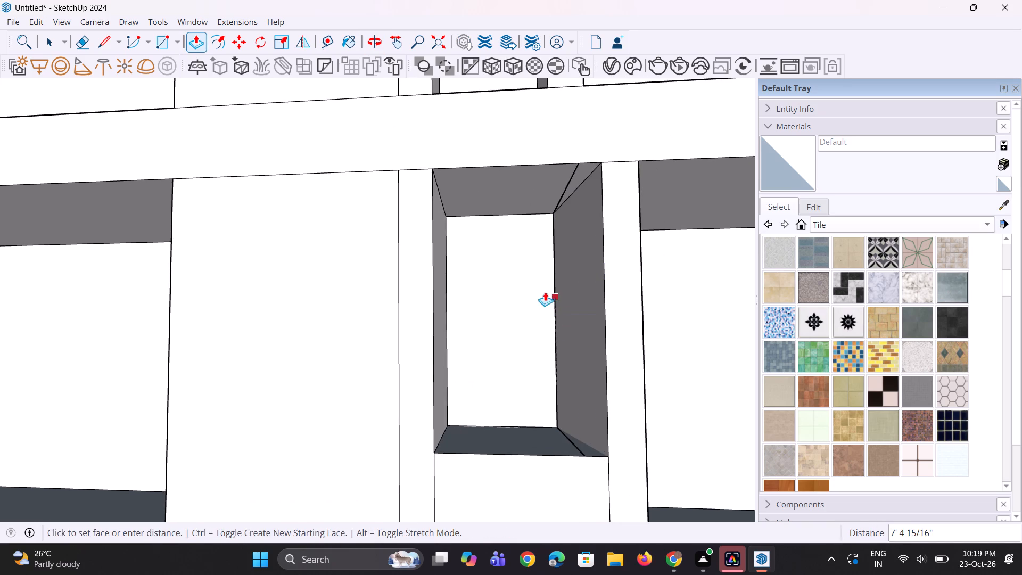
{"action": "left_click", "coordinate": [533, 283]}
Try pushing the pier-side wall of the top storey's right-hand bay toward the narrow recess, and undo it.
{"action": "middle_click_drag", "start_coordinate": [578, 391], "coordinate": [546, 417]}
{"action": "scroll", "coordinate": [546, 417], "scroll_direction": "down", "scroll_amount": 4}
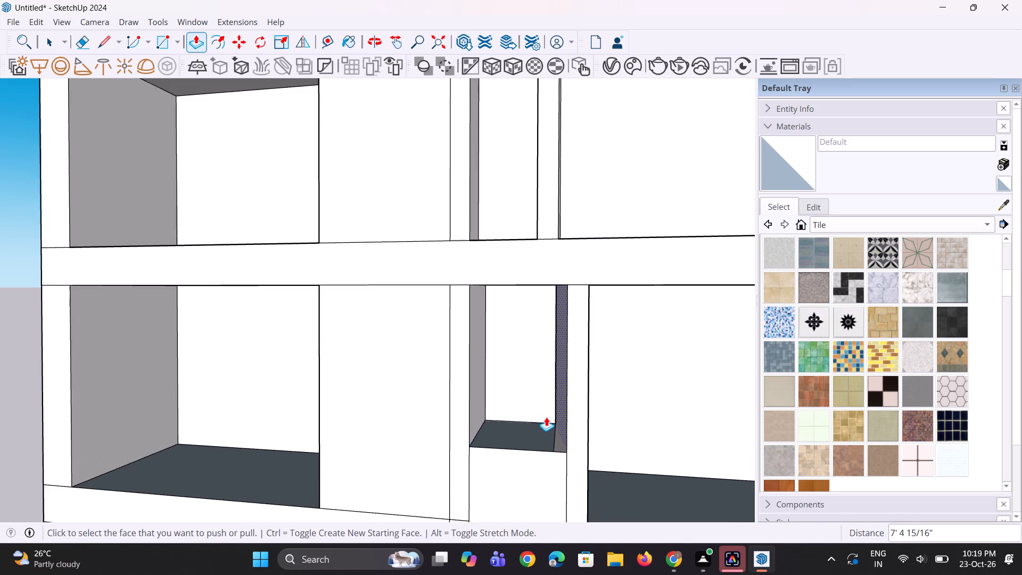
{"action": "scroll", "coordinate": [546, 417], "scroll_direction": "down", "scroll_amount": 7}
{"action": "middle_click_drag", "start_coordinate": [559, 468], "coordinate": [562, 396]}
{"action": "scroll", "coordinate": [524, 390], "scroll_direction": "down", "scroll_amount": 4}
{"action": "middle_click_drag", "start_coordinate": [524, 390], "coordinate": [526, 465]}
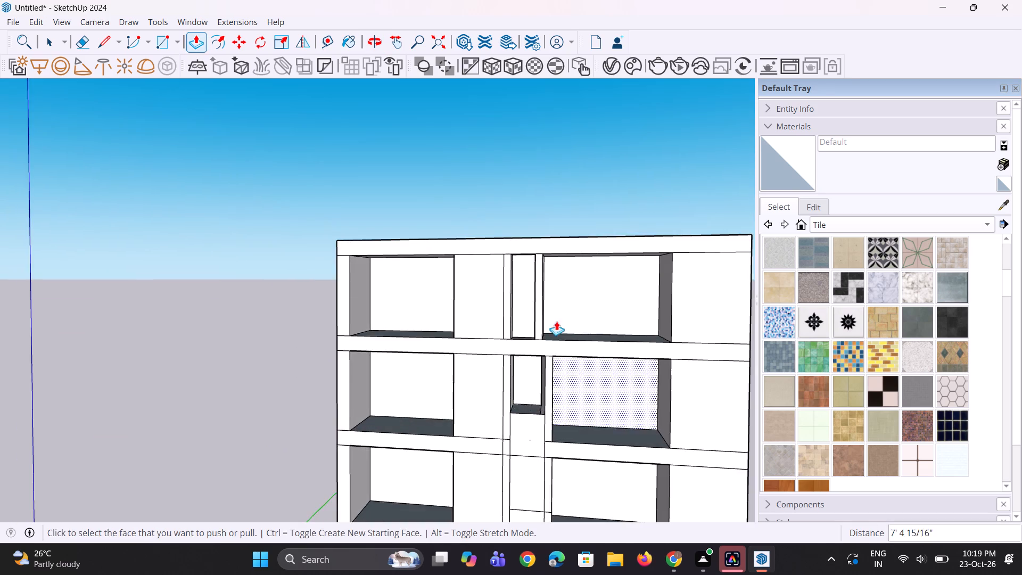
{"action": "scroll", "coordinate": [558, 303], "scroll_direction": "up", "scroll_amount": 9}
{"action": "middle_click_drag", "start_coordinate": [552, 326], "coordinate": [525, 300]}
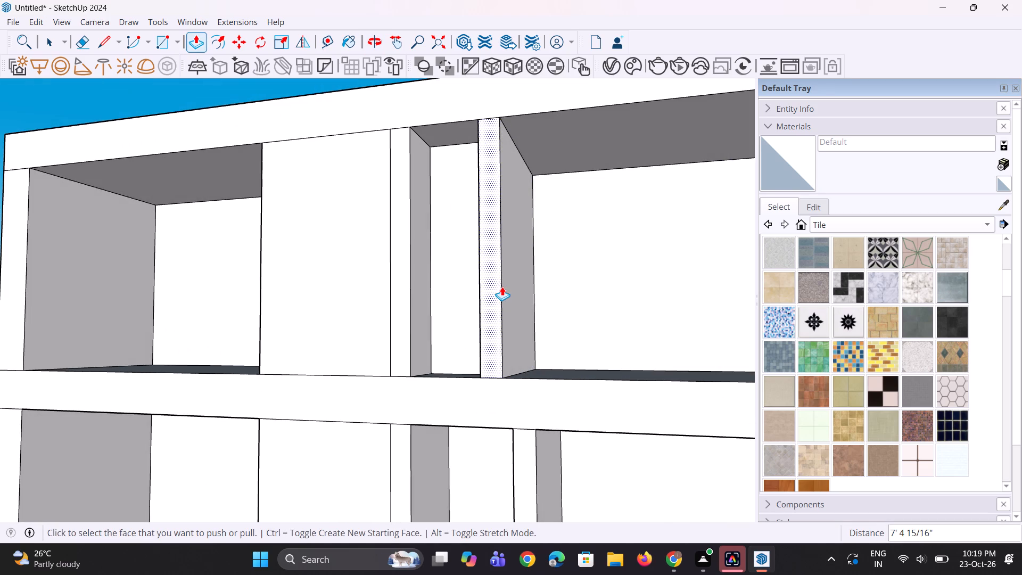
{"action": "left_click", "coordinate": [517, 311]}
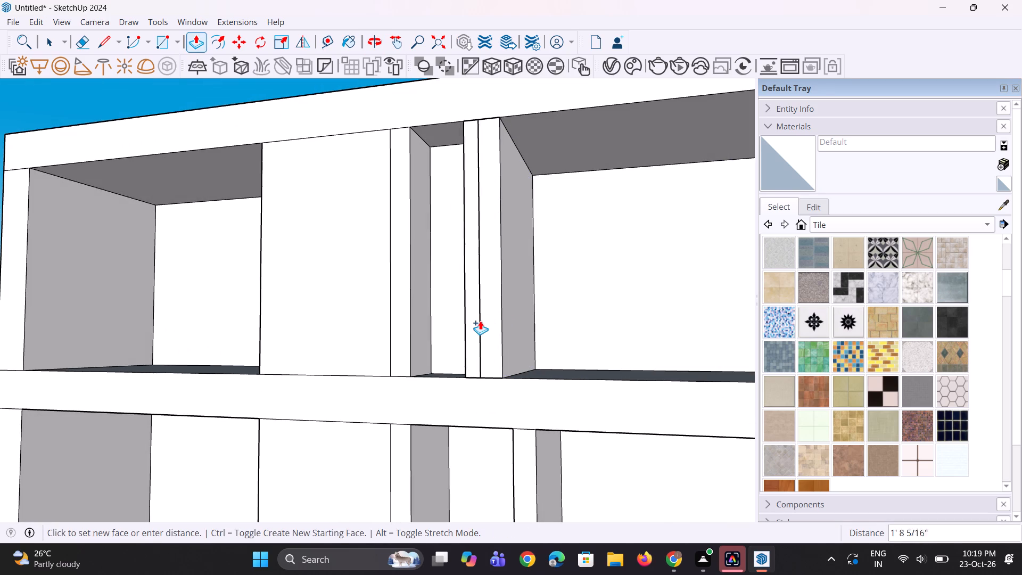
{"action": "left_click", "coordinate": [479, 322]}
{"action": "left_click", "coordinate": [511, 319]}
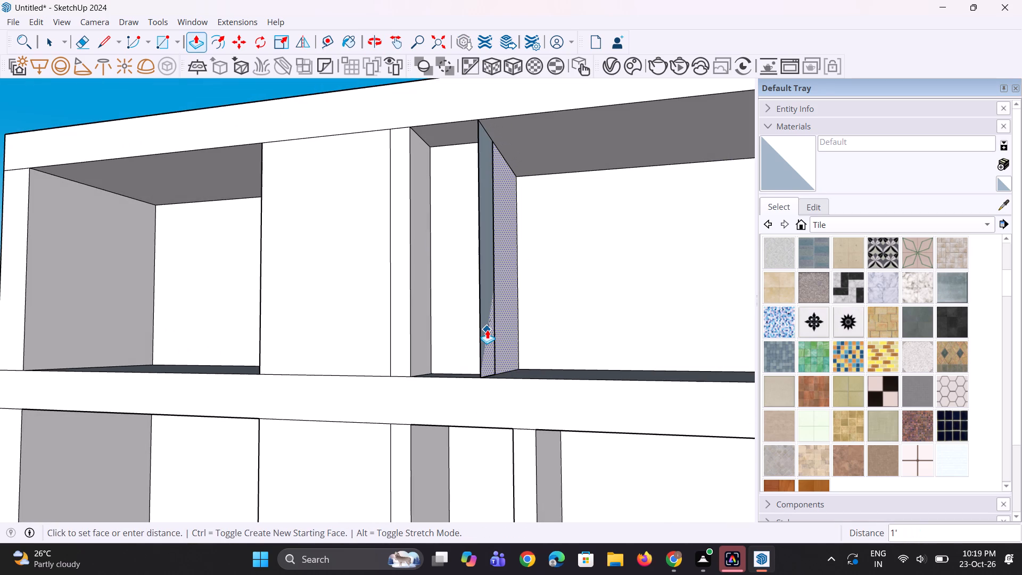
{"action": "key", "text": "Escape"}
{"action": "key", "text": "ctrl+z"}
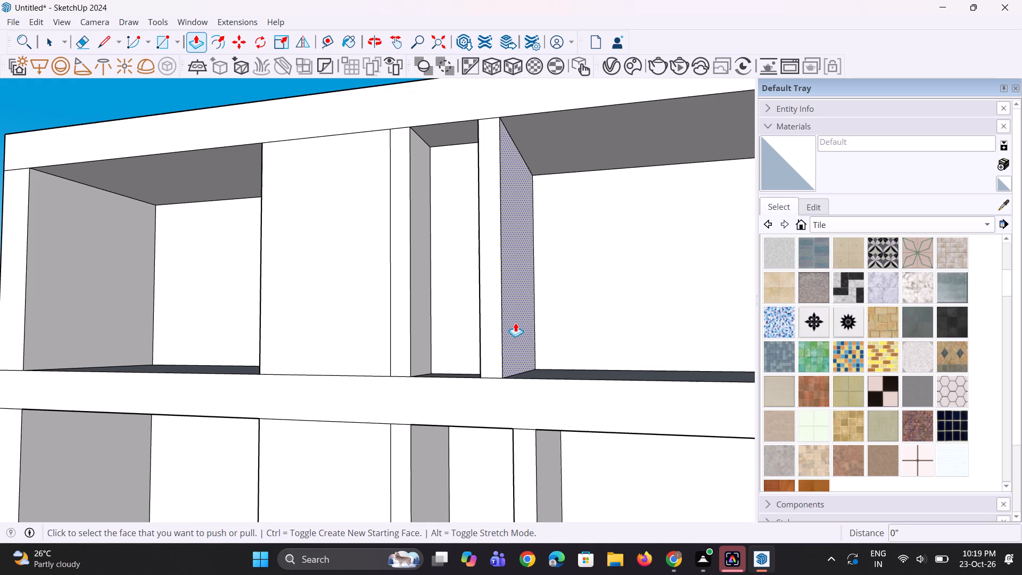
Pull the pier-side wall of the top storey's right-hand bay out 1' 5 3/8" to align with the pier edge below.
{"action": "left_click", "coordinate": [515, 323]}
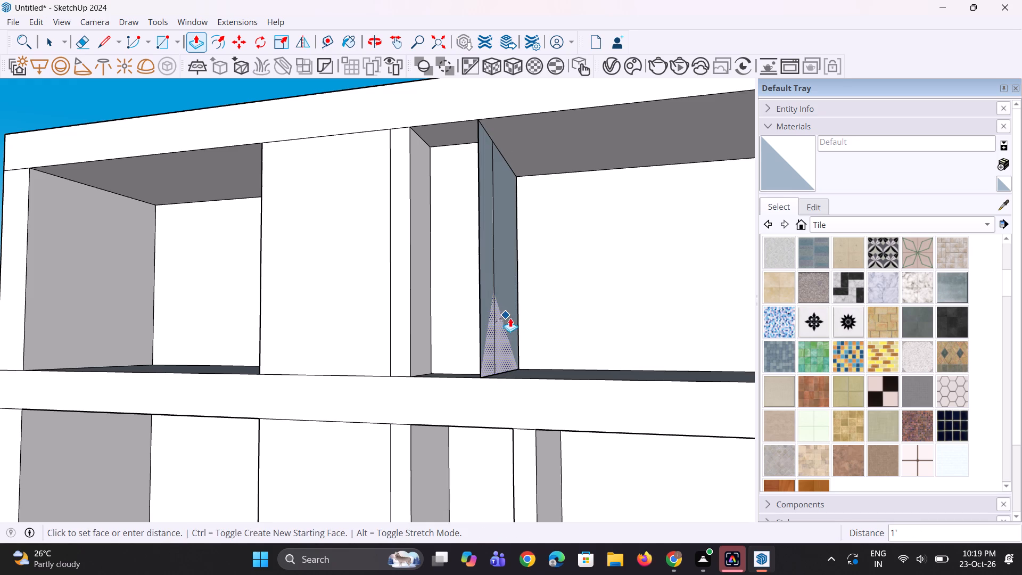
{"action": "left_click", "coordinate": [540, 439]}
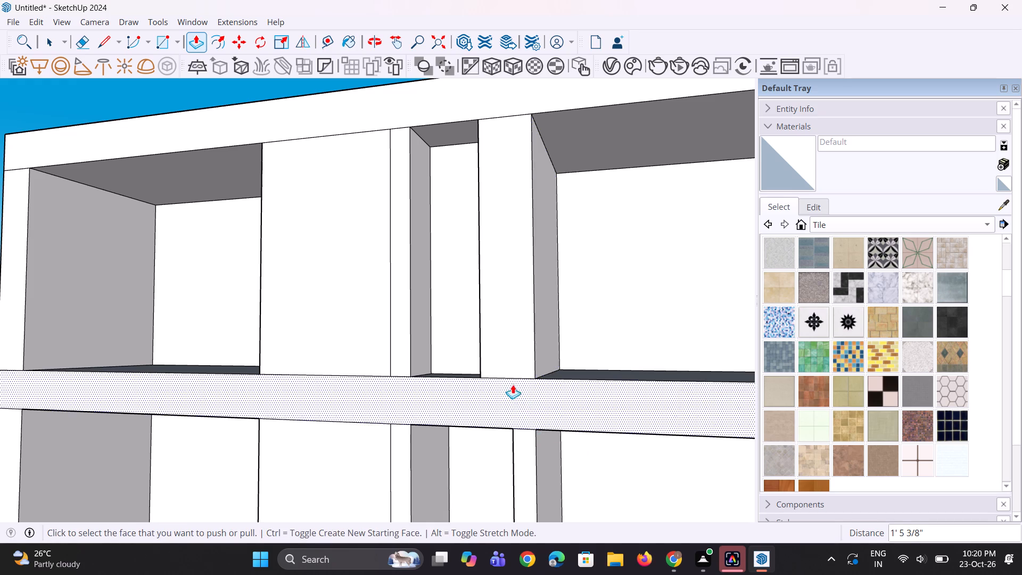
{"action": "key", "text": "space"}
Push the right side wall of the top storey's narrow recess back 1' 5 3/8" to align with the recess edge below.
{"action": "scroll", "coordinate": [489, 354], "scroll_direction": "down", "scroll_amount": 3}
{"action": "middle_click_drag", "start_coordinate": [486, 354], "coordinate": [578, 345]}
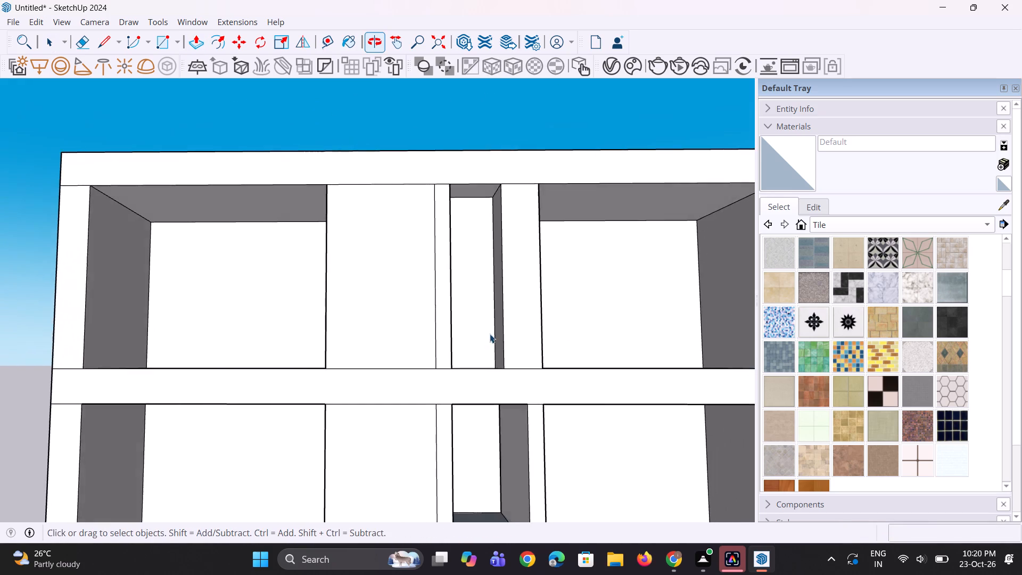
{"action": "scroll", "coordinate": [488, 334], "scroll_direction": "up", "scroll_amount": 3}
{"action": "key", "text": "p"}
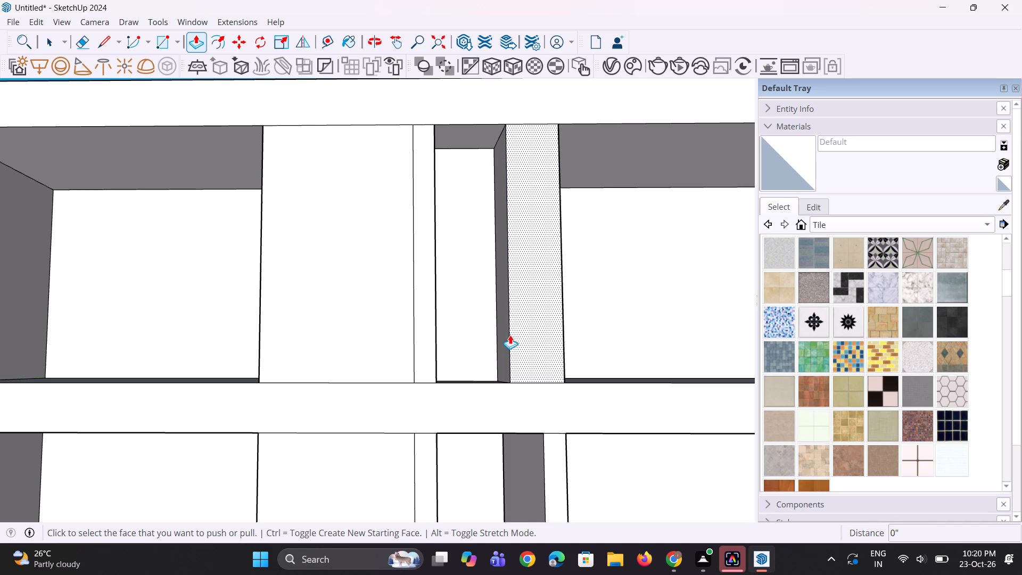
{"action": "left_click", "coordinate": [507, 331]}
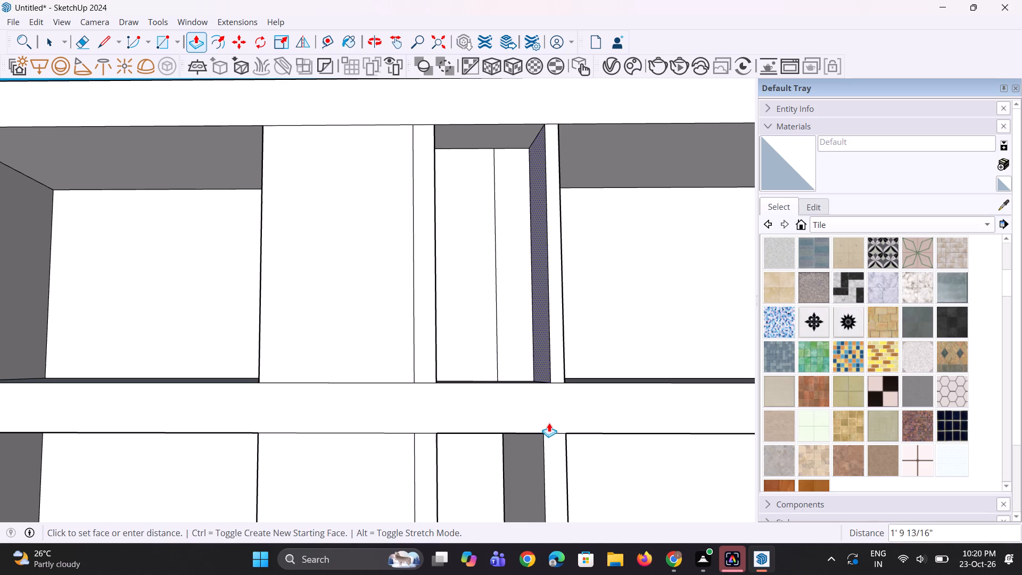
{"action": "left_click", "coordinate": [545, 433]}
Erase the leftover vertical line on the back wall of the top storey's narrow recess.
{"action": "scroll", "coordinate": [449, 297], "scroll_direction": "down", "scroll_amount": 3}
{"action": "middle_click_drag", "start_coordinate": [540, 297], "coordinate": [483, 355]}
{"action": "scroll", "coordinate": [479, 298], "scroll_direction": "down", "scroll_amount": 4}
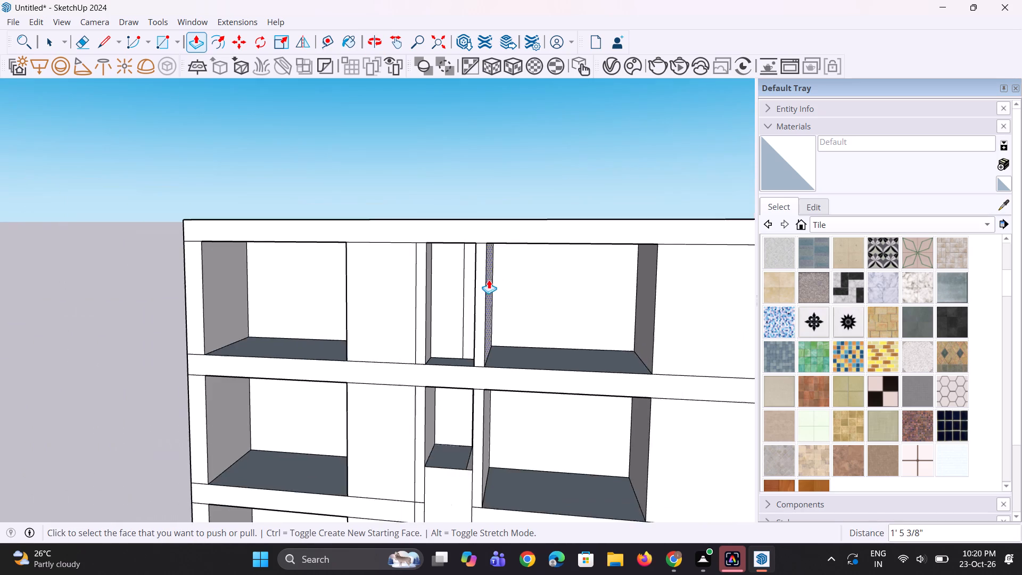
{"action": "scroll", "coordinate": [489, 280], "scroll_direction": "down", "scroll_amount": 11}
{"action": "middle_click_drag", "start_coordinate": [506, 459], "coordinate": [516, 421]}
{"action": "scroll", "coordinate": [497, 406], "scroll_direction": "up", "scroll_amount": 2}
{"action": "scroll", "coordinate": [477, 237], "scroll_direction": "up", "scroll_amount": 12}
{"action": "key", "text": "e"}
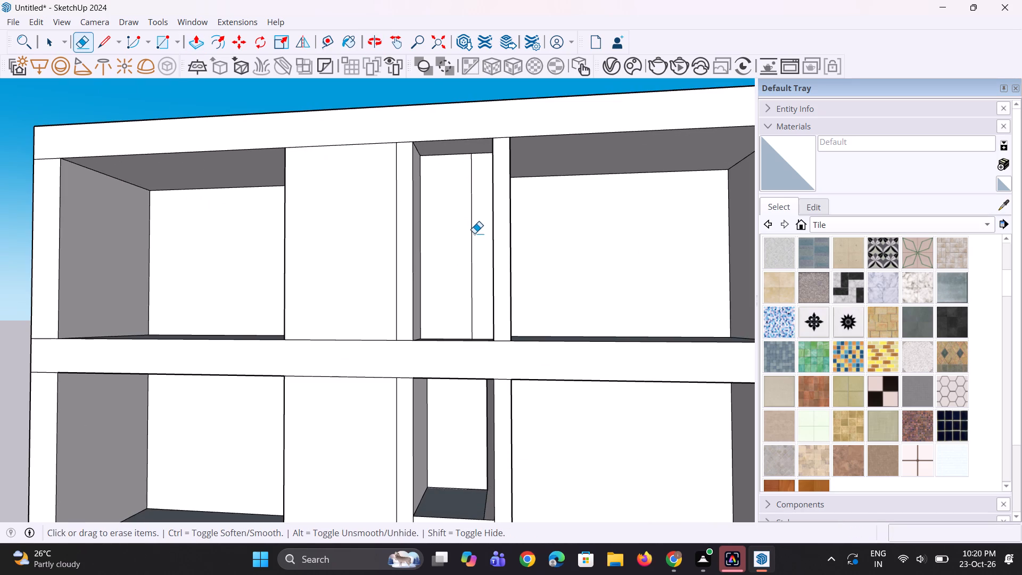
{"action": "left_click", "coordinate": [473, 233]}
{"action": "scroll", "coordinate": [473, 233], "scroll_direction": "down", "scroll_amount": 3}
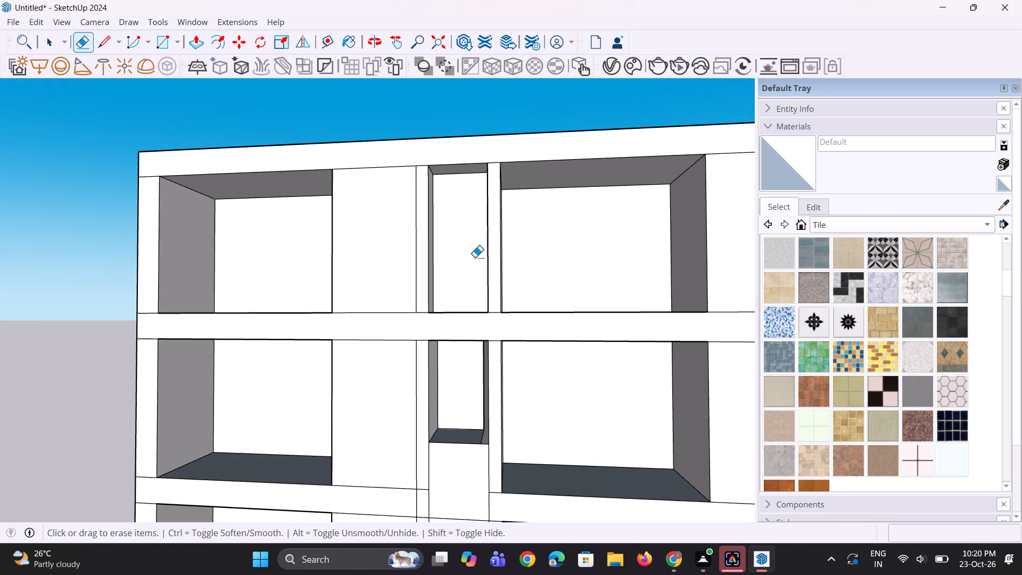
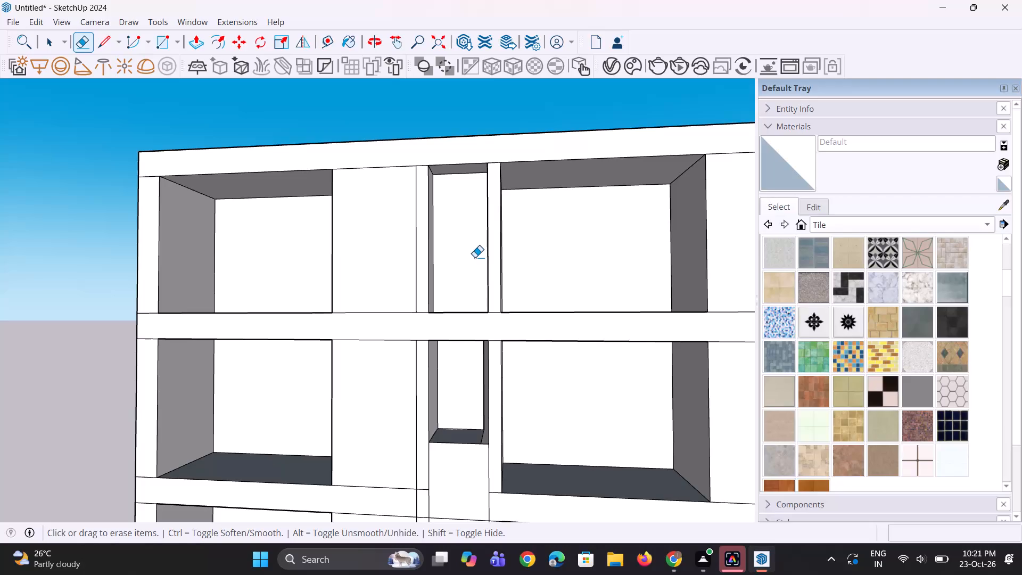
Erase the leftover diagonal line near the right side wall on the floor of the narrow recess one storey below the top.
{"action": "scroll", "coordinate": [435, 420], "scroll_direction": "down", "scroll_amount": 2}
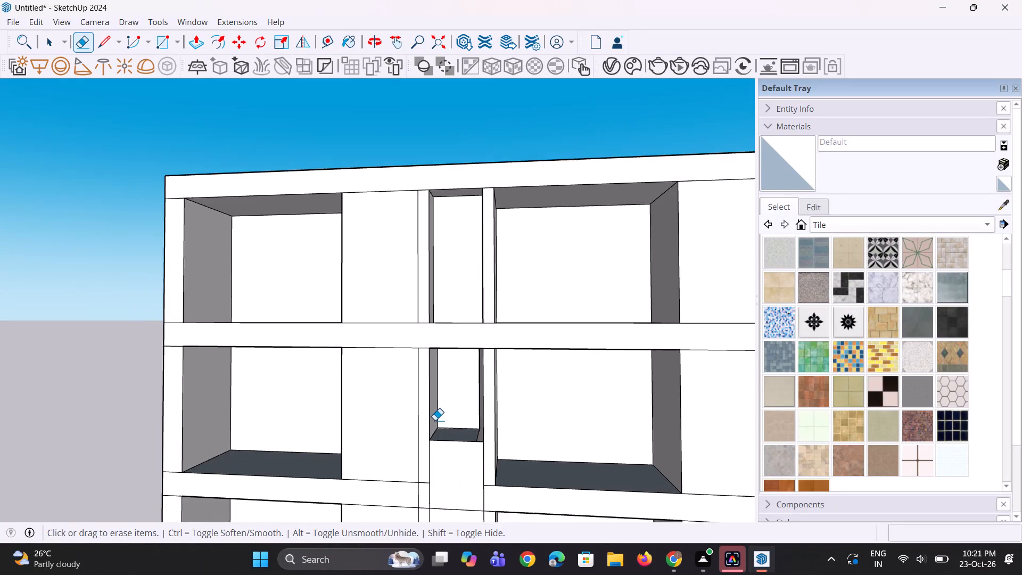
{"action": "scroll", "coordinate": [475, 403], "scroll_direction": "down", "scroll_amount": 7}
{"action": "middle_click_drag", "start_coordinate": [472, 420], "coordinate": [473, 477]}
{"action": "scroll", "coordinate": [472, 422], "scroll_direction": "up", "scroll_amount": 7}
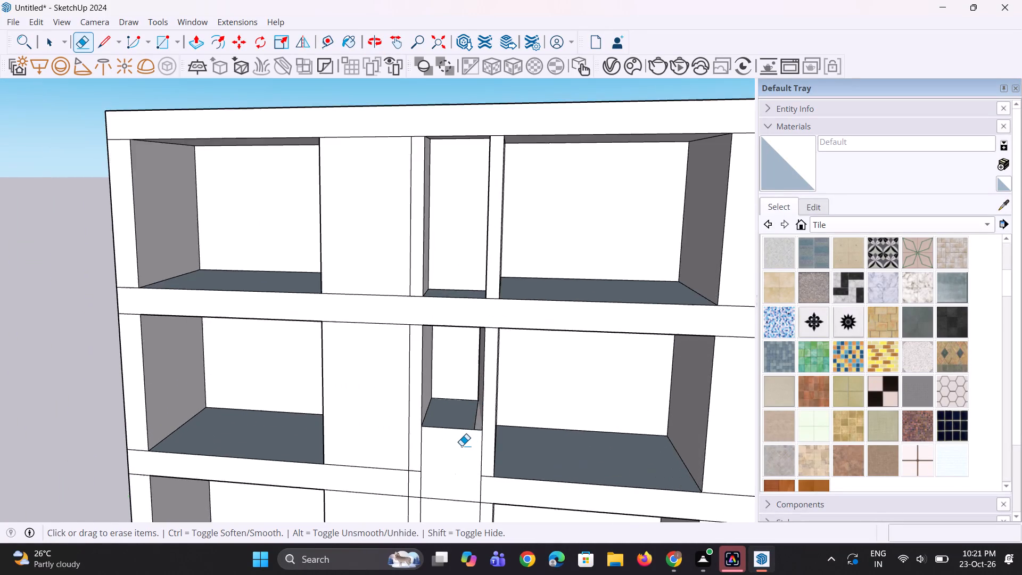
{"action": "scroll", "coordinate": [461, 446], "scroll_direction": "up", "scroll_amount": 16}
{"action": "left_click", "coordinate": [479, 402]}
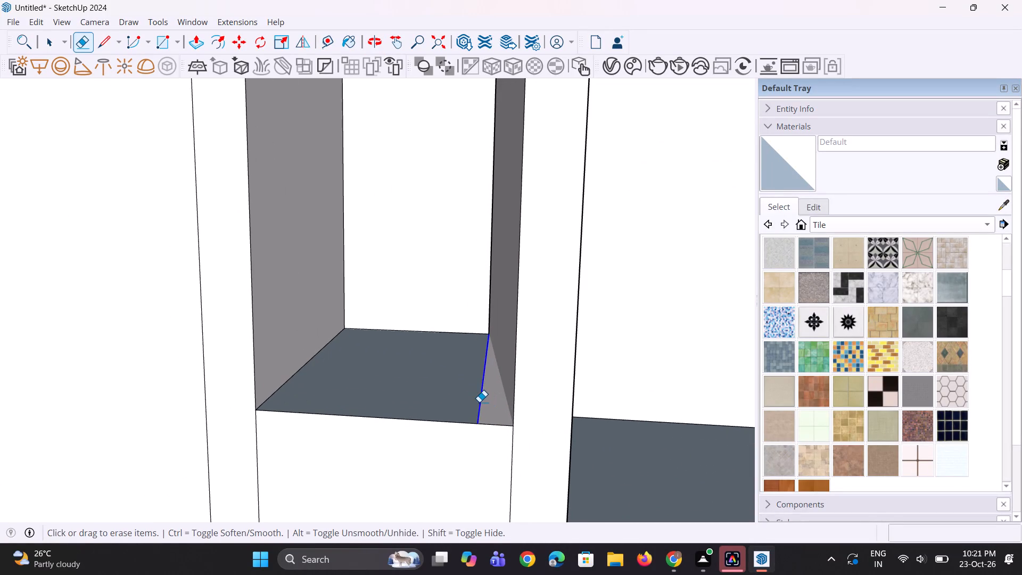
{"action": "middle_click_drag", "start_coordinate": [477, 414], "coordinate": [494, 383]}
{"action": "scroll", "coordinate": [494, 383], "scroll_direction": "down", "scroll_amount": 6}
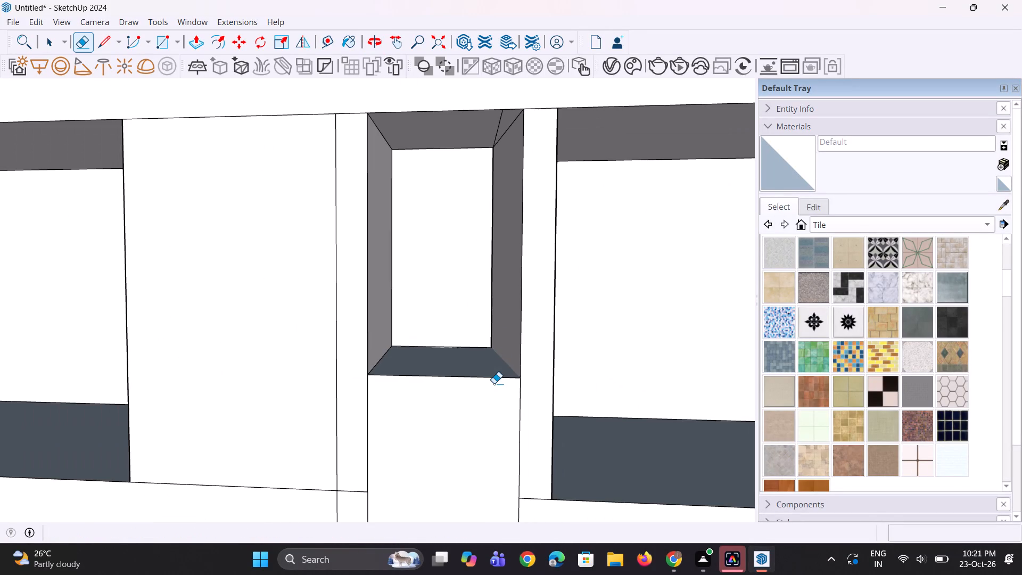
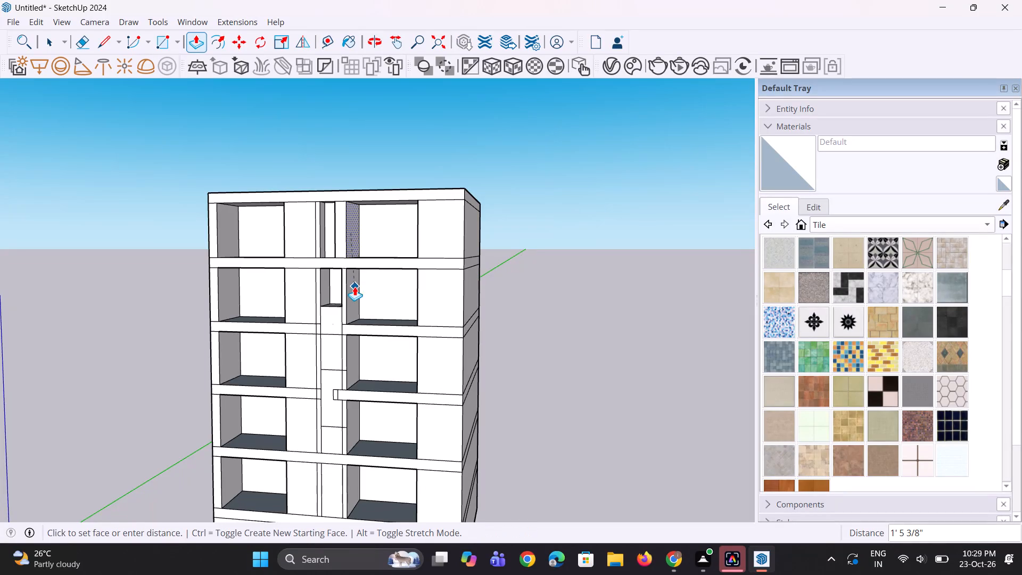
Pull the left wall of the top storey's right-hand bay 1' 5 3/8" to align it with the bay below.
{"action": "left_click", "coordinate": [350, 290]}
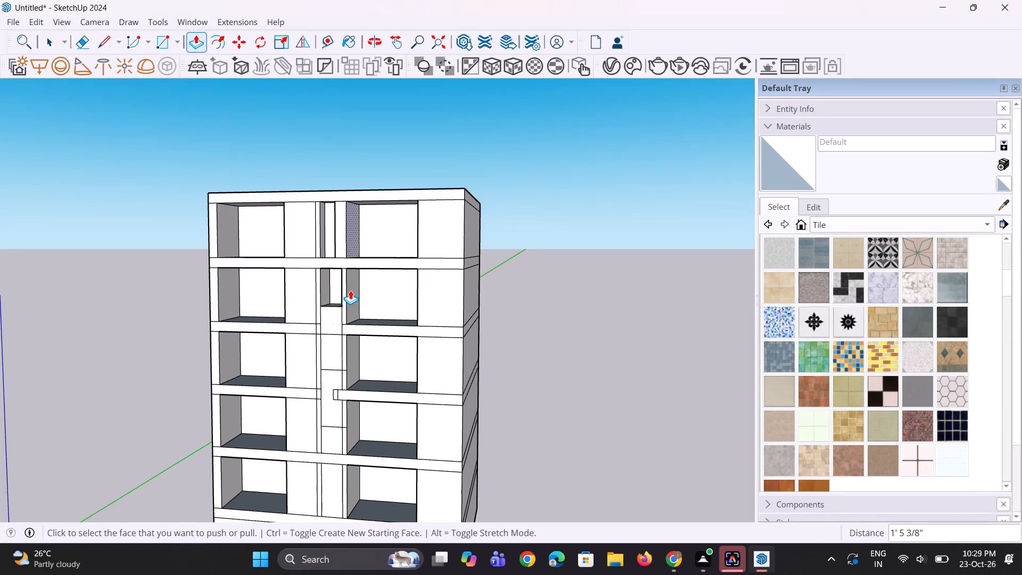
Push the right side wall of the top storey's narrow recess 1' 5 3/8" to widen it to match the recess below.
{"action": "middle_click_drag", "start_coordinate": [353, 290], "coordinate": [464, 299]}
{"action": "scroll", "coordinate": [395, 246], "scroll_direction": "up", "scroll_amount": 2}
{"action": "scroll", "coordinate": [351, 243], "scroll_direction": "up", "scroll_amount": 5}
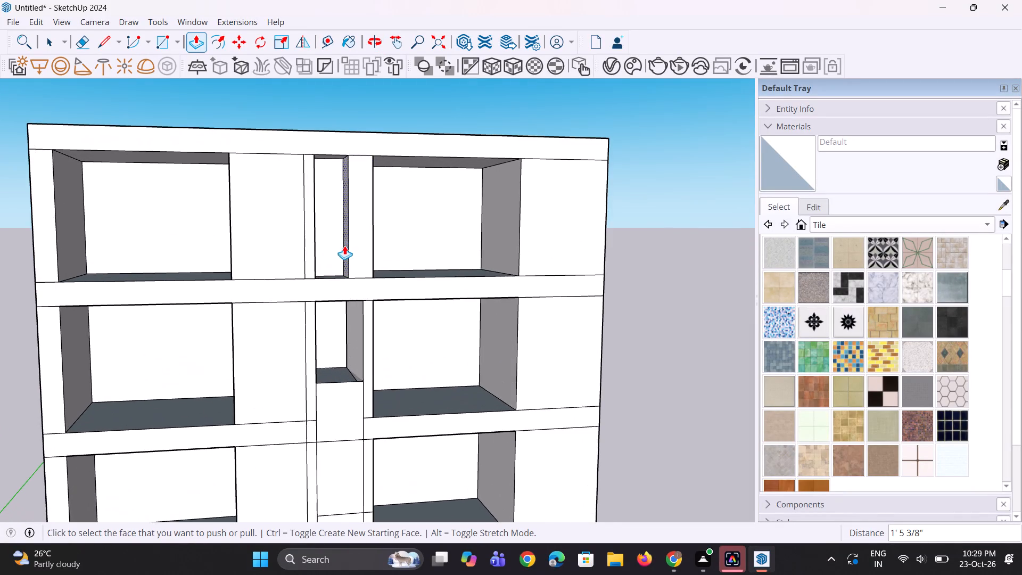
{"action": "middle_click_drag", "start_coordinate": [344, 245], "coordinate": [369, 252]}
{"action": "scroll", "coordinate": [369, 252], "scroll_direction": "up", "scroll_amount": 1}
{"action": "left_click", "coordinate": [356, 244]}
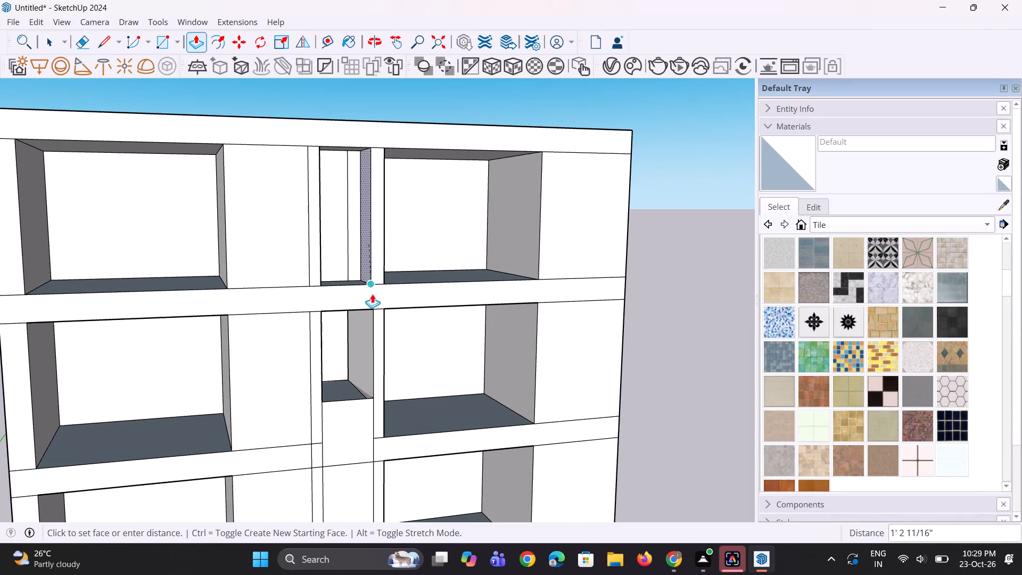
{"action": "left_click", "coordinate": [377, 315]}
Erase the leftover vertical line on the back wall of the top storey's narrow recess.
{"action": "middle_click_drag", "start_coordinate": [371, 315], "coordinate": [352, 315]}
{"action": "scroll", "coordinate": [345, 251], "scroll_direction": "up", "scroll_amount": 2}
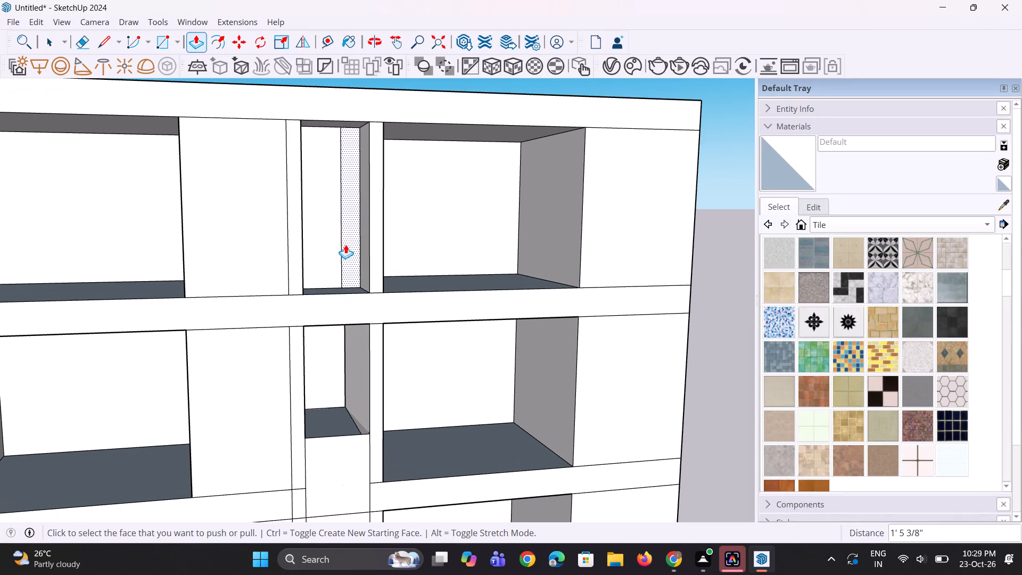
{"action": "key", "text": "e"}
{"action": "left_click", "coordinate": [340, 241]}
{"action": "left_click", "coordinate": [344, 238]}
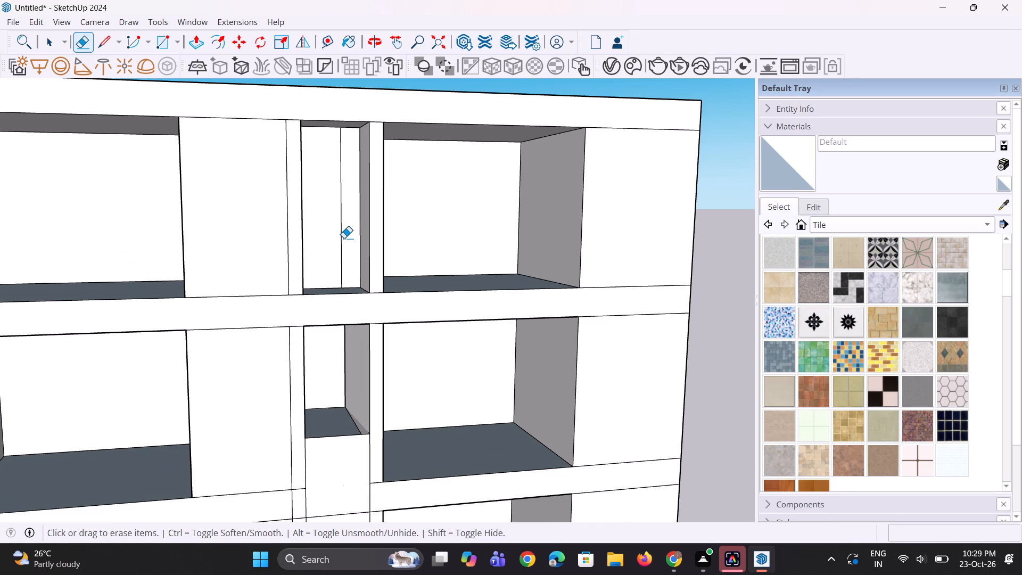
{"action": "left_click", "coordinate": [338, 229]}
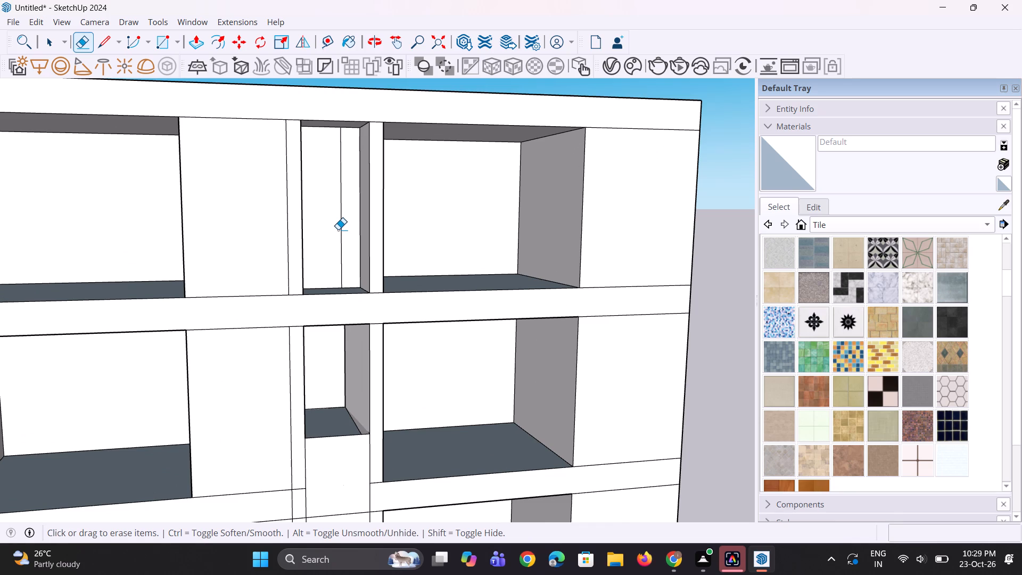
{"action": "left_click", "coordinate": [342, 229]}
Raise the floor of the top storey's narrow recess by 1' 11 7/16" with Push/Pull.
{"action": "middle_click_drag", "start_coordinate": [350, 260], "coordinate": [335, 261]}
{"action": "scroll", "coordinate": [334, 261], "scroll_direction": "down", "scroll_amount": 5}
{"action": "middle_click_drag", "start_coordinate": [400, 270], "coordinate": [344, 259]}
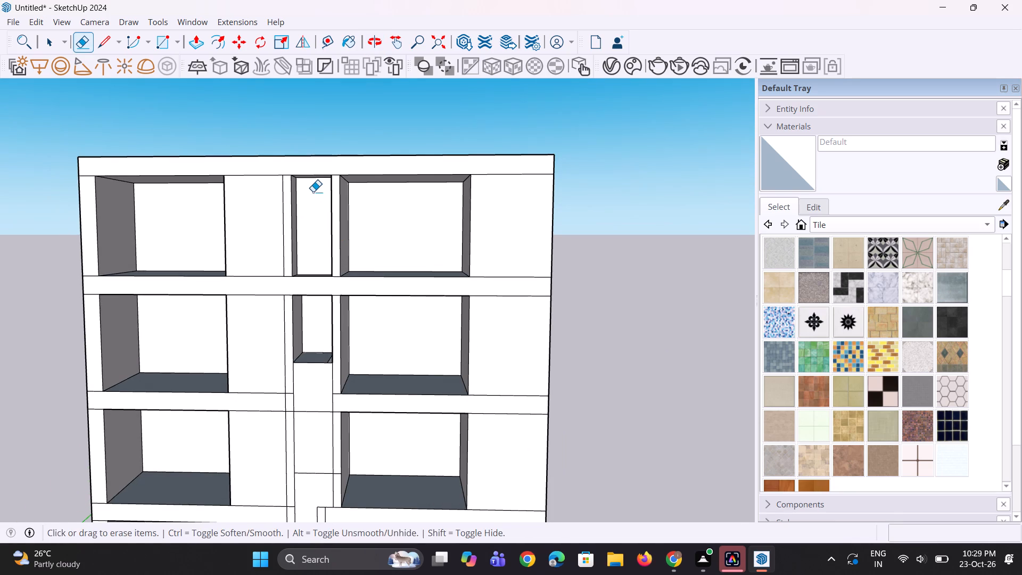
{"action": "middle_click_drag", "start_coordinate": [318, 268], "coordinate": [322, 332]}
{"action": "scroll", "coordinate": [313, 313], "scroll_direction": "up", "scroll_amount": 2}
{"action": "type", "text": "op"}
{"action": "left_click", "coordinate": [326, 293]}
{"action": "left_click", "coordinate": [326, 273]}
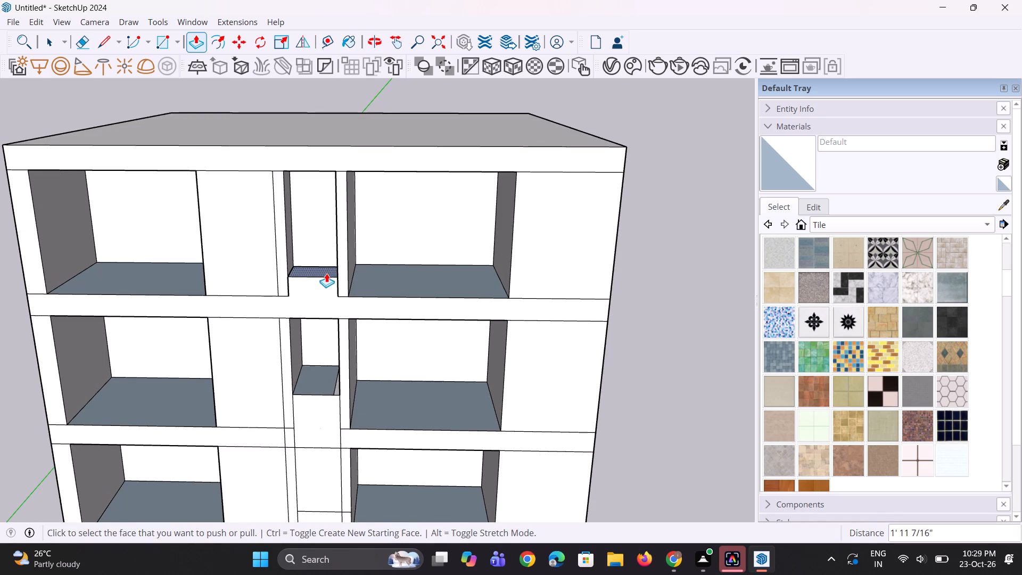
Erase the leftover line on the ceiling of the narrow recess one storey below the top.
{"action": "middle_click_drag", "start_coordinate": [329, 335], "coordinate": [352, 160]}
{"action": "scroll", "coordinate": [334, 217], "scroll_direction": "up", "scroll_amount": 3}
{"action": "left_click", "coordinate": [325, 233]}
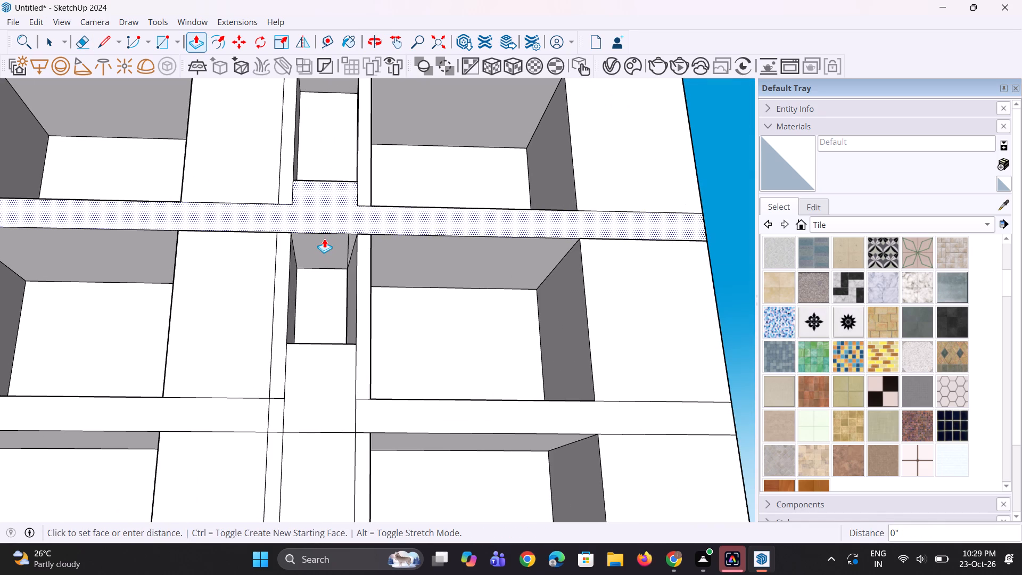
{"action": "key", "text": "Escape"}
{"action": "scroll", "coordinate": [324, 241], "scroll_direction": "up", "scroll_amount": 7}
{"action": "middle_click_drag", "start_coordinate": [373, 274], "coordinate": [374, 218]}
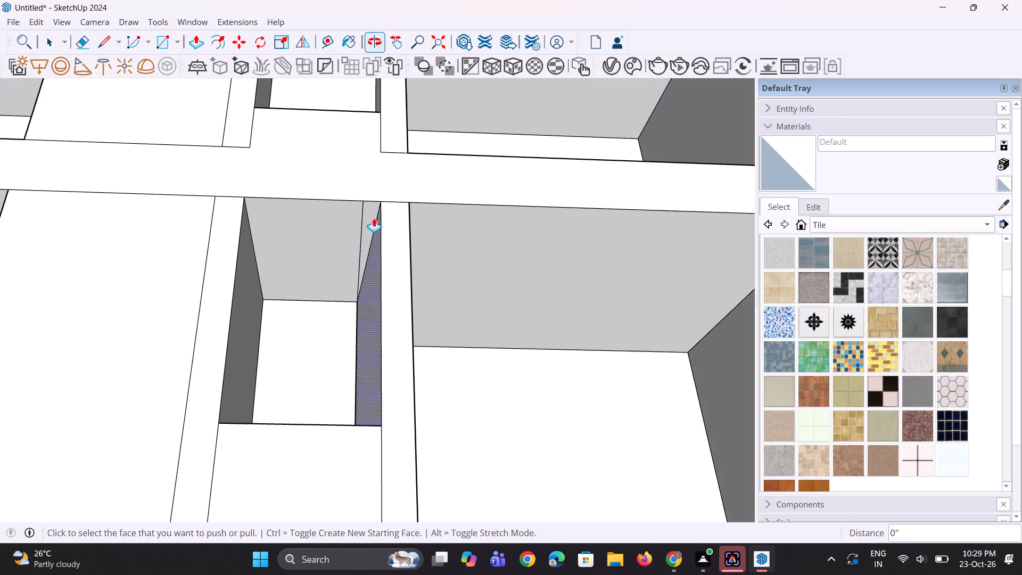
{"action": "scroll", "coordinate": [366, 221], "scroll_direction": "up", "scroll_amount": 1}
{"action": "key", "text": "e"}
{"action": "left_click", "coordinate": [362, 220]}
Lower the ceiling of the narrow recess one storey below the top by 1' 1 11/16" with Push/Pull.
{"action": "scroll", "coordinate": [360, 213], "scroll_direction": "down", "scroll_amount": 4}
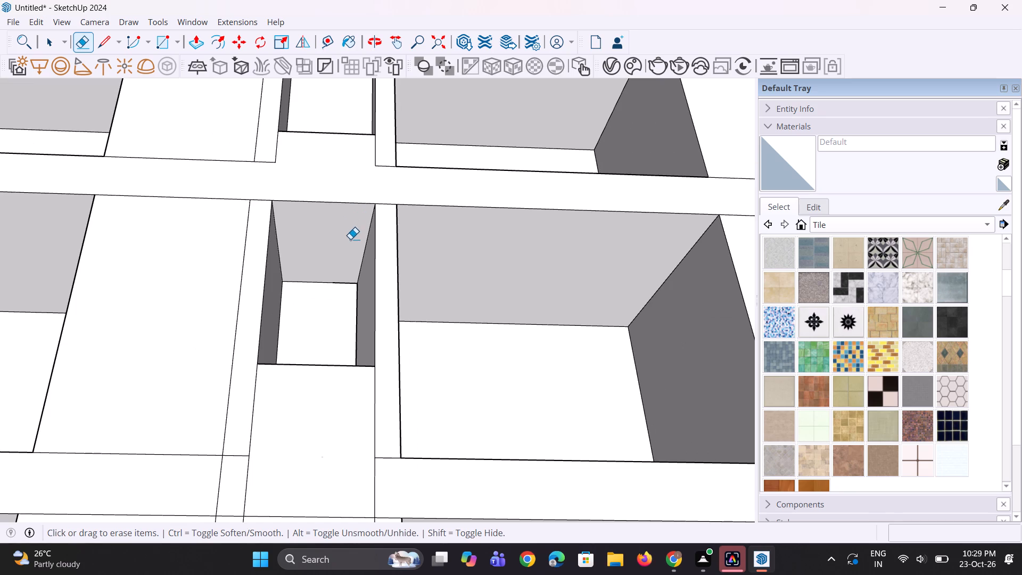
{"action": "key", "text": "p"}
{"action": "left_click", "coordinate": [344, 244]}
{"action": "left_click", "coordinate": [344, 264]}
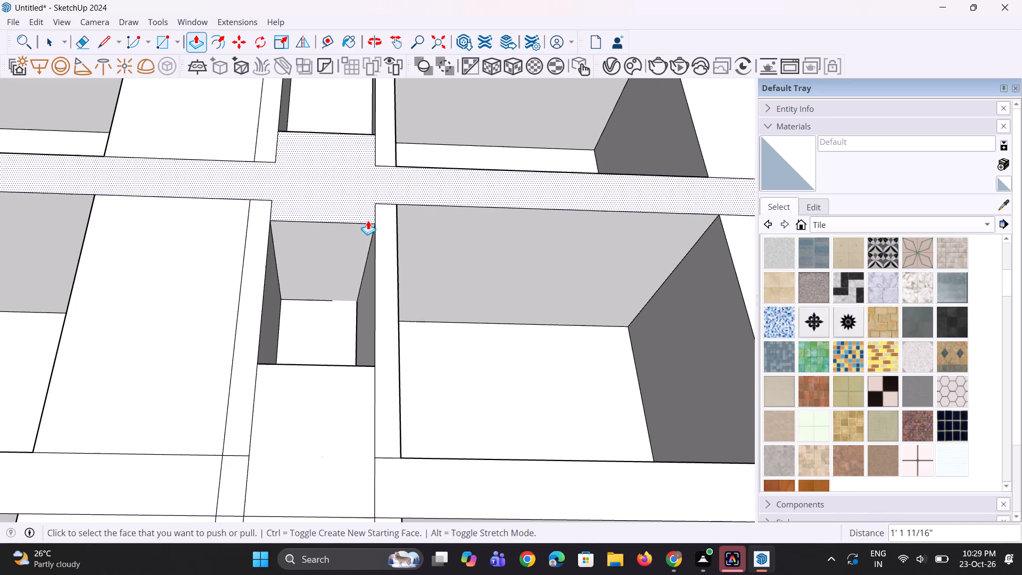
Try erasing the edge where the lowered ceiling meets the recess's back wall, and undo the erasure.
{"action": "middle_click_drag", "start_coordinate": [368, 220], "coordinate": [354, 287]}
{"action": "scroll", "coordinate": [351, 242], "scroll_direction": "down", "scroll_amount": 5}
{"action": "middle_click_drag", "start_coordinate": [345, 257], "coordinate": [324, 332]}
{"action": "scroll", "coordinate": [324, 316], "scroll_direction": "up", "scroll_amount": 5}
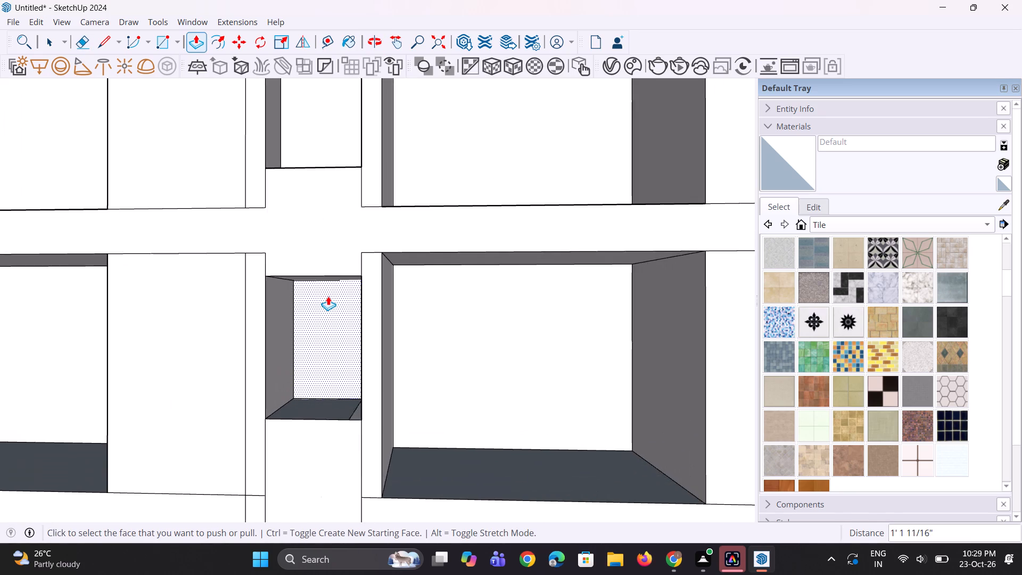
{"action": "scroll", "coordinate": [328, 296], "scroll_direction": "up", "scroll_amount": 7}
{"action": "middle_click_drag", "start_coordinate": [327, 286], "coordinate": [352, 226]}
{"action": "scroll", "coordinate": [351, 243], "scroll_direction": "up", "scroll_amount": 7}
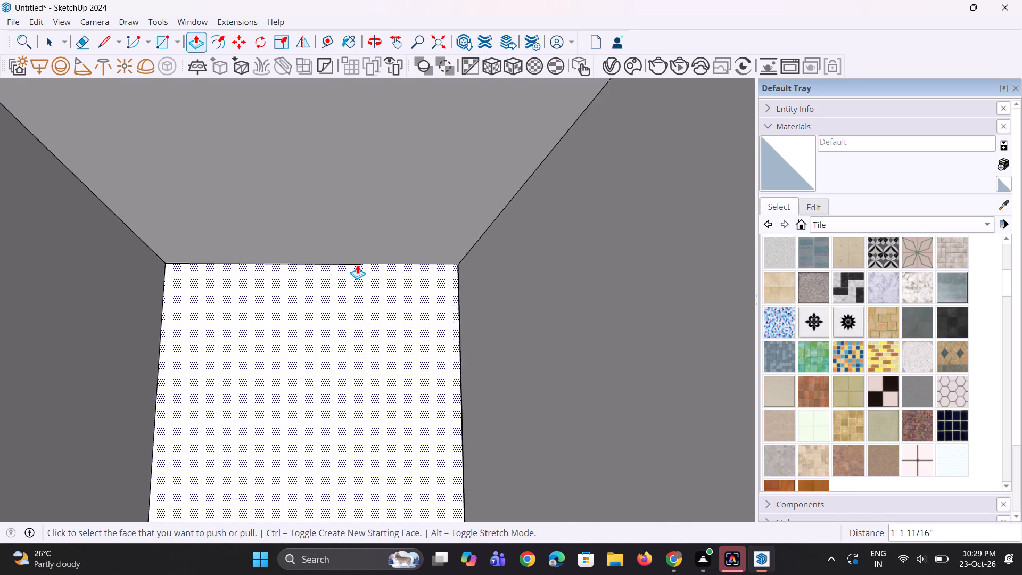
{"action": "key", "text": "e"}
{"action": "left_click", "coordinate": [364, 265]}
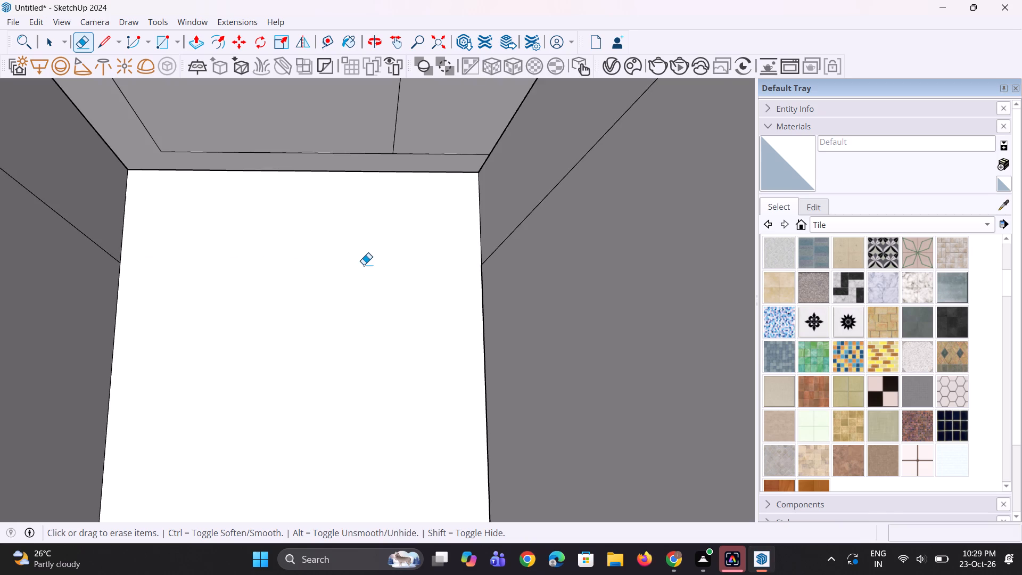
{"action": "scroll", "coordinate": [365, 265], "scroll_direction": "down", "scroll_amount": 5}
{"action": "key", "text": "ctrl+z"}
Erase the leftover diagonal line beside the right side wall on the floor of the narrow recess one storey below the top.
{"action": "scroll", "coordinate": [370, 264], "scroll_direction": "down", "scroll_amount": 8}
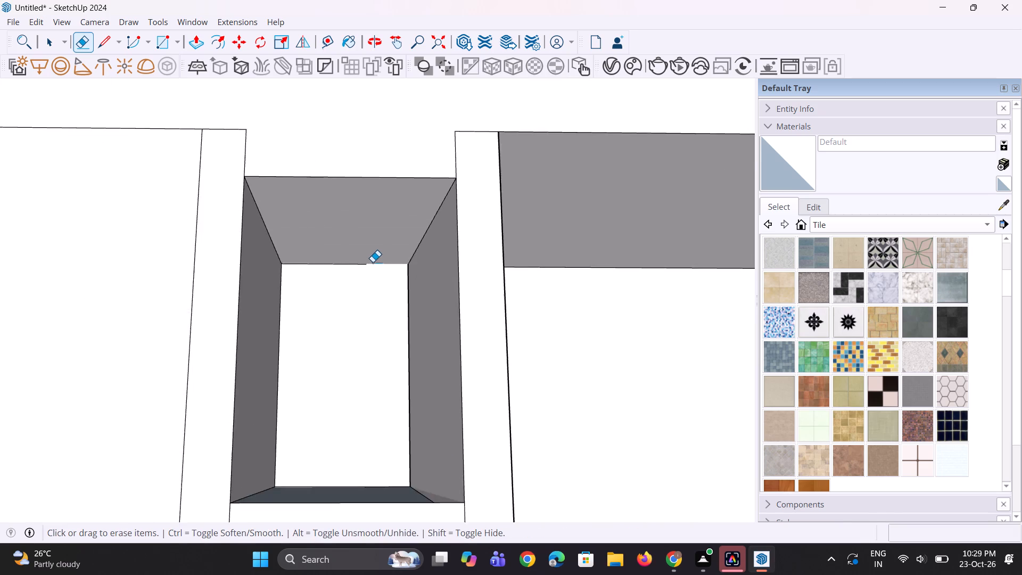
{"action": "scroll", "coordinate": [373, 262], "scroll_direction": "down", "scroll_amount": 4}
{"action": "middle_click_drag", "start_coordinate": [399, 253], "coordinate": [375, 347]}
{"action": "scroll", "coordinate": [372, 319], "scroll_direction": "down", "scroll_amount": 10}
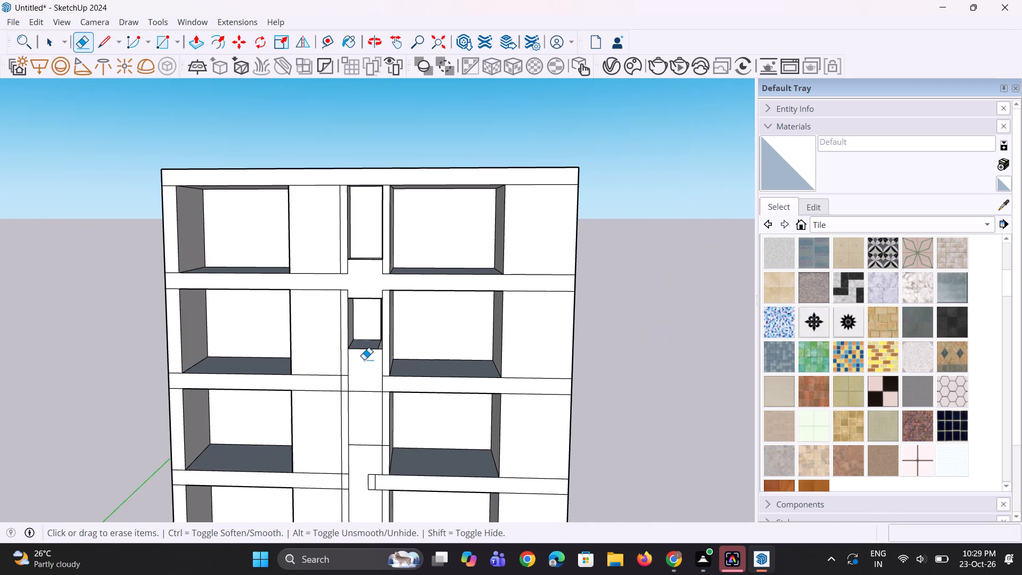
{"action": "scroll", "coordinate": [358, 367], "scroll_direction": "up", "scroll_amount": 5}
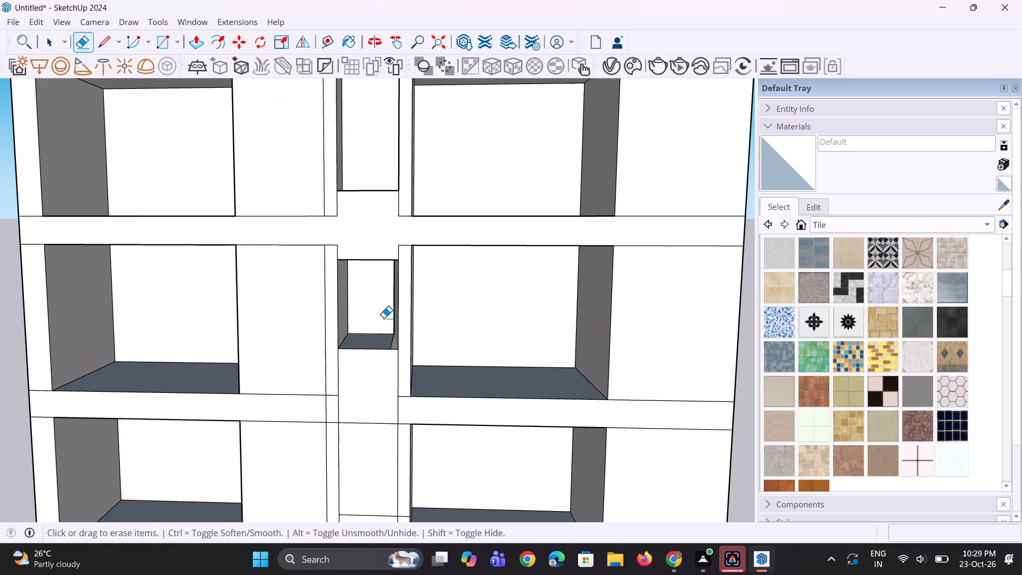
{"action": "middle_click_drag", "start_coordinate": [396, 349], "coordinate": [439, 337]}
{"action": "scroll", "coordinate": [408, 338], "scroll_direction": "up", "scroll_amount": 3}
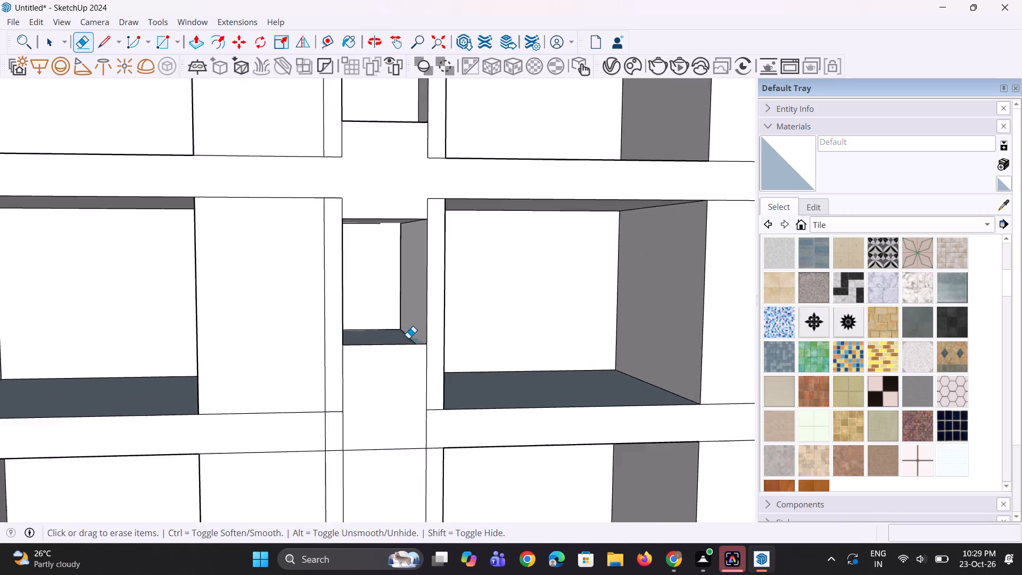
{"action": "middle_click_drag", "start_coordinate": [398, 350], "coordinate": [376, 376]}
{"action": "scroll", "coordinate": [426, 350], "scroll_direction": "up", "scroll_amount": 6}
{"action": "middle_click_drag", "start_coordinate": [409, 352], "coordinate": [357, 370]}
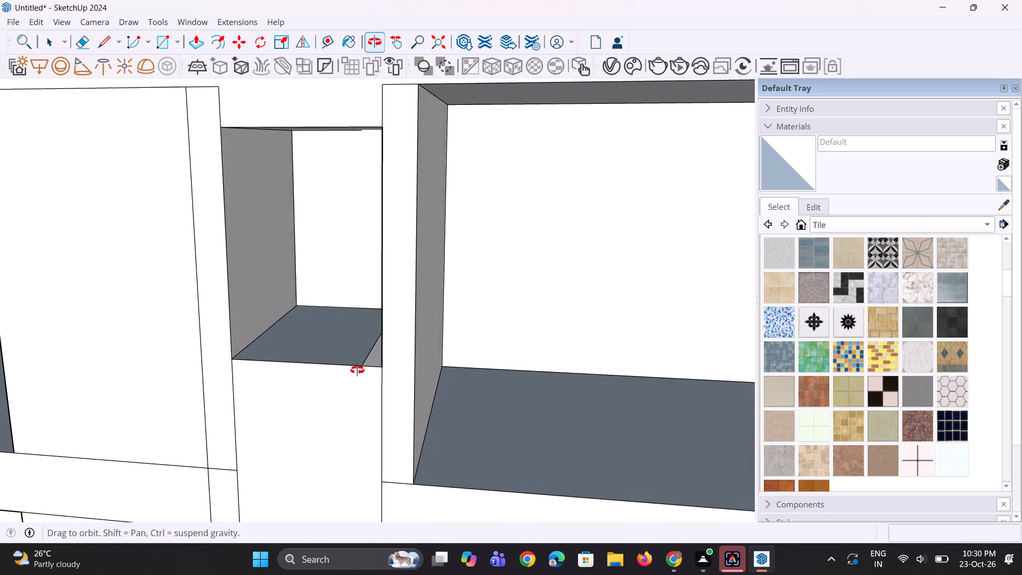
{"action": "middle_click_drag", "start_coordinate": [357, 370], "coordinate": [383, 360]}
{"action": "left_click", "coordinate": [382, 356]}
Raise the floor of the narrow recess one storey below the top by 6 15/16" with Push/Pull.
{"action": "scroll", "coordinate": [385, 348], "scroll_direction": "down", "scroll_amount": 5}
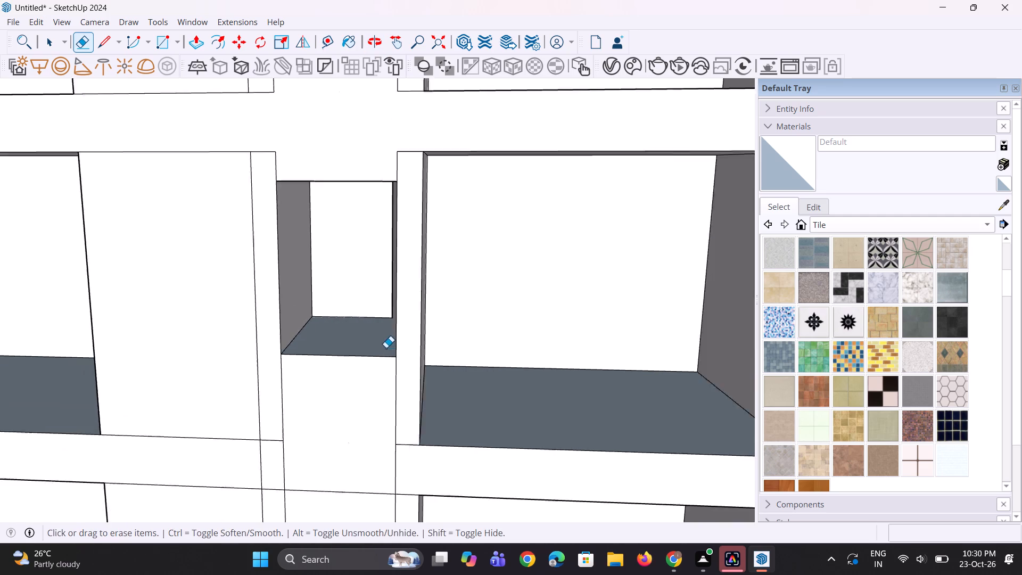
{"action": "middle_click_drag", "start_coordinate": [381, 348], "coordinate": [414, 364]}
{"action": "key", "text": "p"}
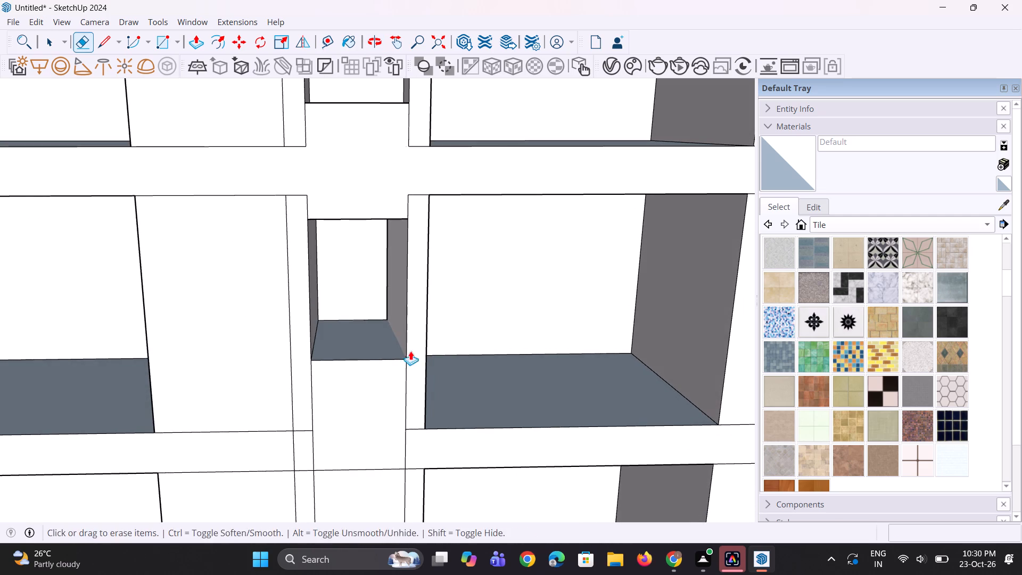
{"action": "left_click", "coordinate": [381, 339]}
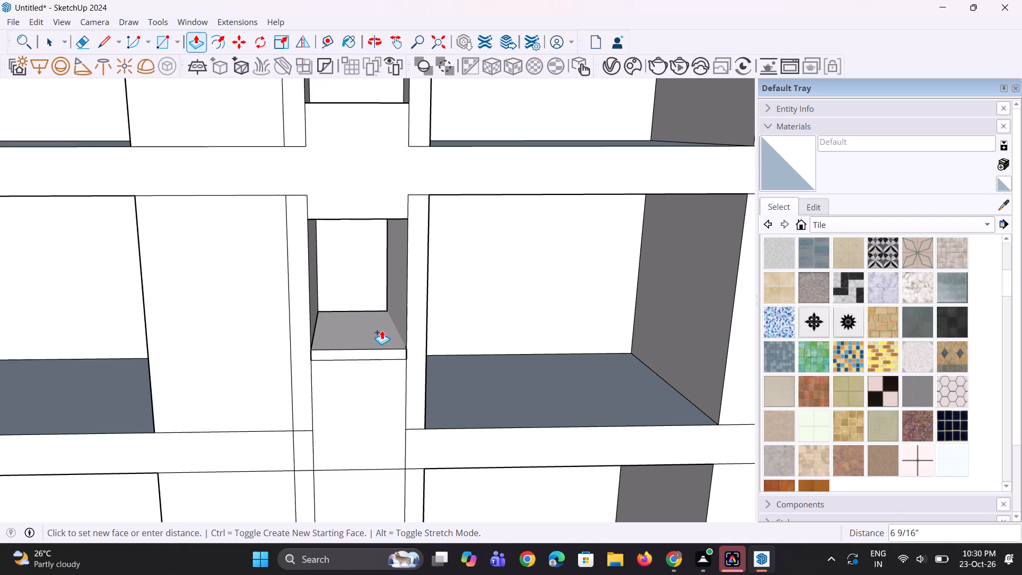
{"action": "key", "text": "Escape"}
{"action": "scroll", "coordinate": [382, 330], "scroll_direction": "down", "scroll_amount": 5}
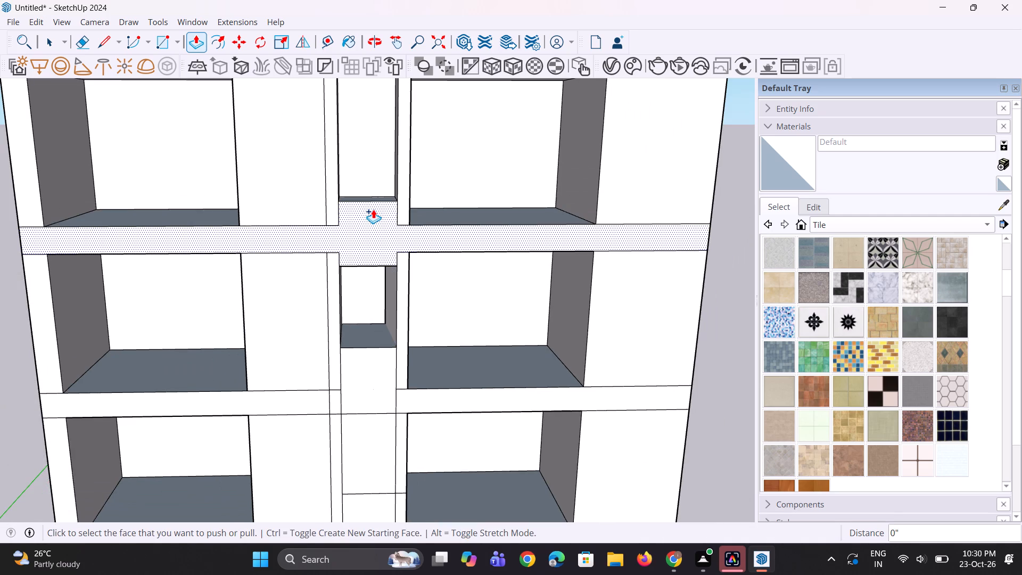
{"action": "left_click", "coordinate": [368, 343]}
{"action": "left_click", "coordinate": [377, 336]}
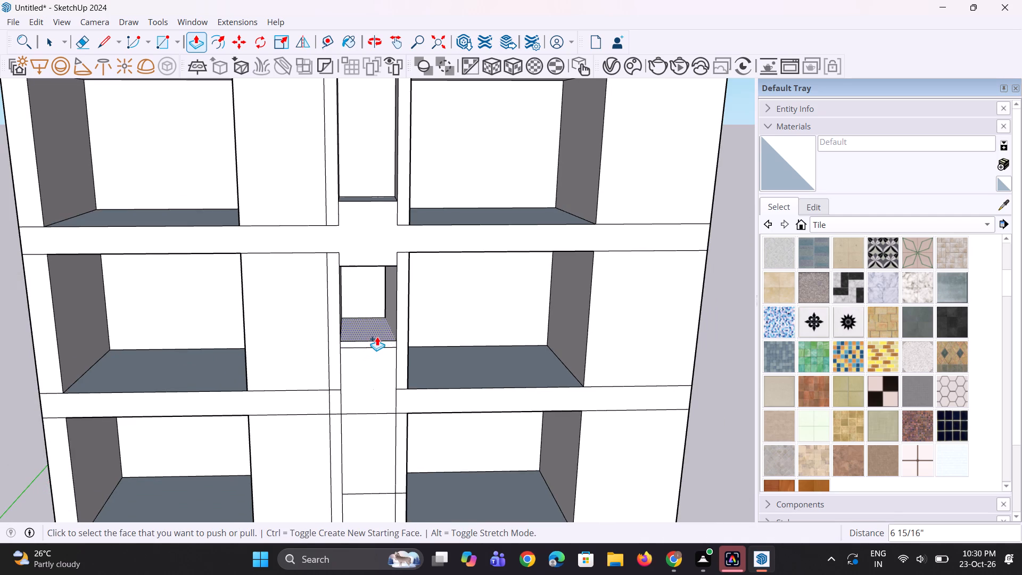
Erase the leftover horizontal edge on the pier face just below the raised recess floor.
{"action": "scroll", "coordinate": [358, 318], "scroll_direction": "down", "scroll_amount": 4}
{"action": "scroll", "coordinate": [403, 342], "scroll_direction": "up", "scroll_amount": 3}
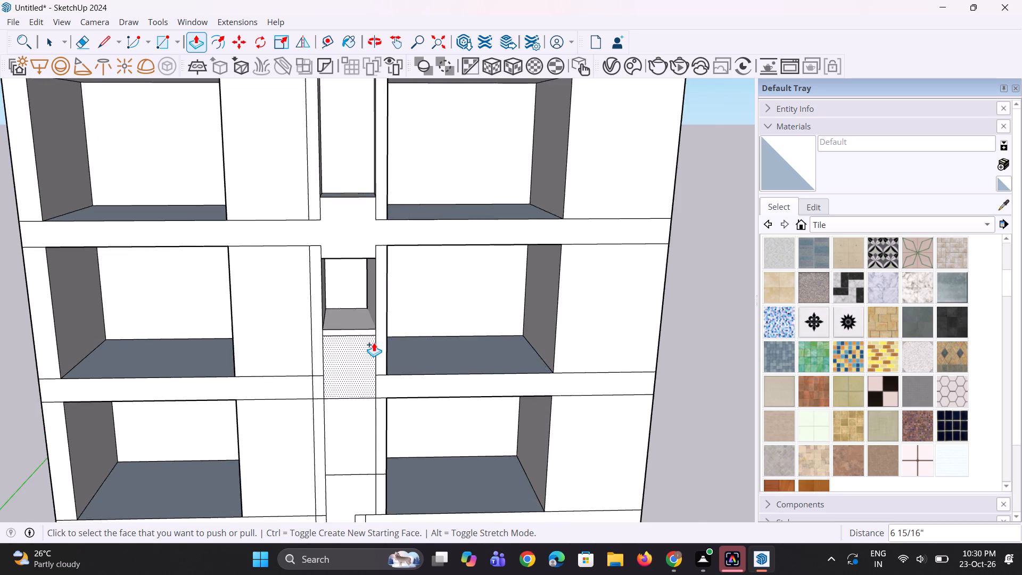
{"action": "scroll", "coordinate": [374, 342], "scroll_direction": "up", "scroll_amount": 2}
{"action": "key", "text": "e"}
{"action": "left_click", "coordinate": [352, 334]}
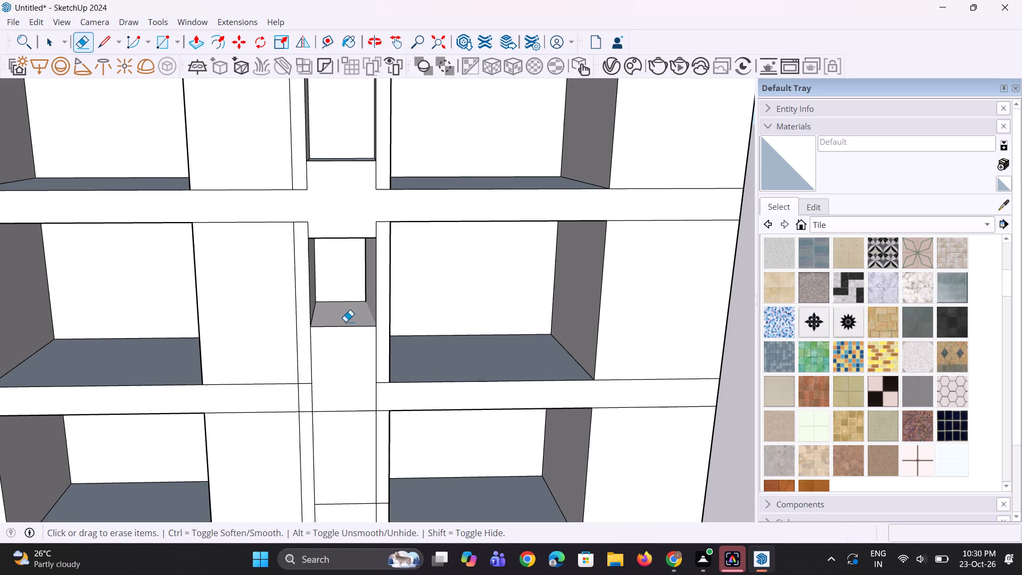
Erase the horizontal line crossing the pier at the bottom edge of the band between the second and third storeys from the top.
{"action": "scroll", "coordinate": [342, 317], "scroll_direction": "down", "scroll_amount": 5}
{"action": "left_click", "coordinate": [353, 379]}
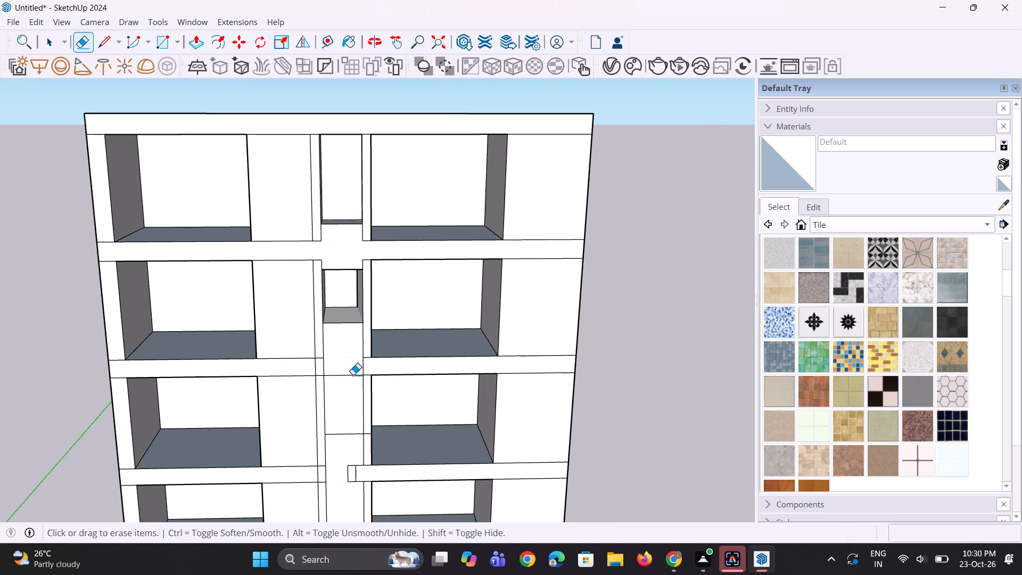
{"action": "left_click", "coordinate": [353, 375]}
Draw a vertical line along the pier's right edge across the band below the third storey from the top.
{"action": "scroll", "coordinate": [340, 359], "scroll_direction": "down", "scroll_amount": 5}
{"action": "middle_click_drag", "start_coordinate": [344, 447], "coordinate": [335, 447]}
{"action": "scroll", "coordinate": [339, 443], "scroll_direction": "up", "scroll_amount": 7}
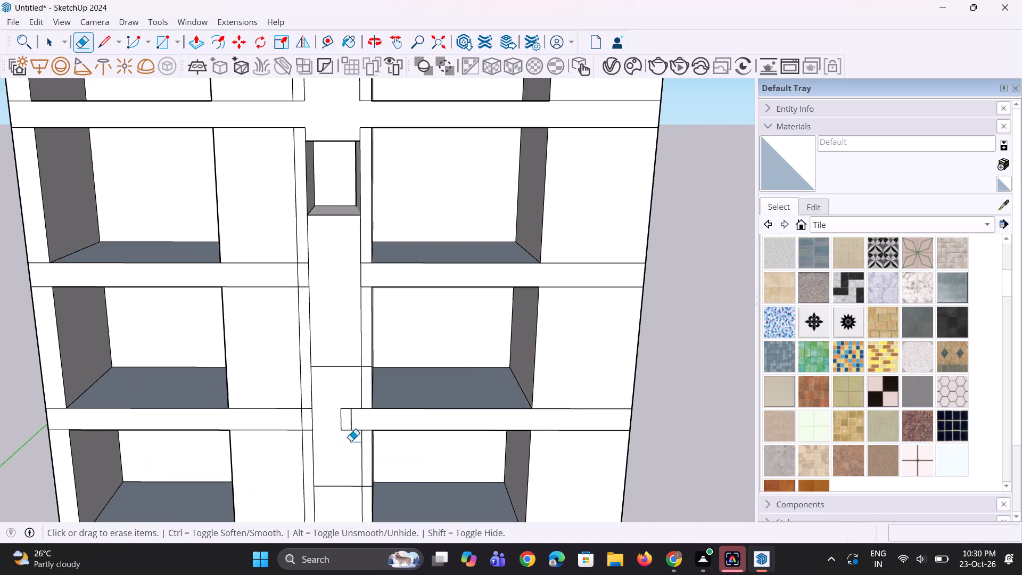
{"action": "key", "text": "l"}
{"action": "scroll", "coordinate": [374, 441], "scroll_direction": "up", "scroll_amount": 3}
{"action": "left_click", "coordinate": [358, 393]}
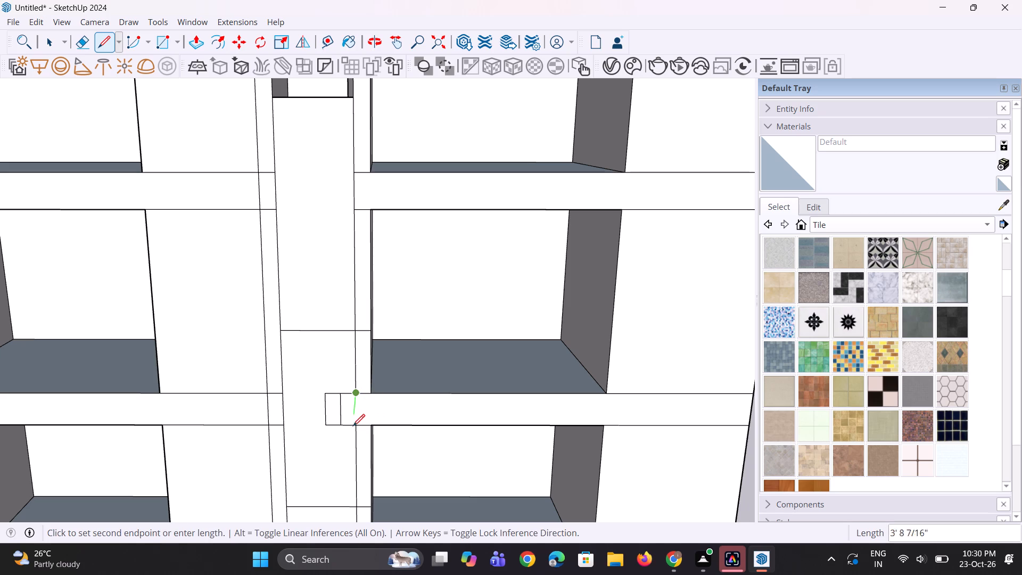
{"action": "left_click", "coordinate": [354, 429]}
{"action": "key", "text": "space"}
Erase the edges of the small band stub overlapping the pier below the third storey from the top.
{"action": "key", "text": "e"}
{"action": "left_click", "coordinate": [342, 395]}
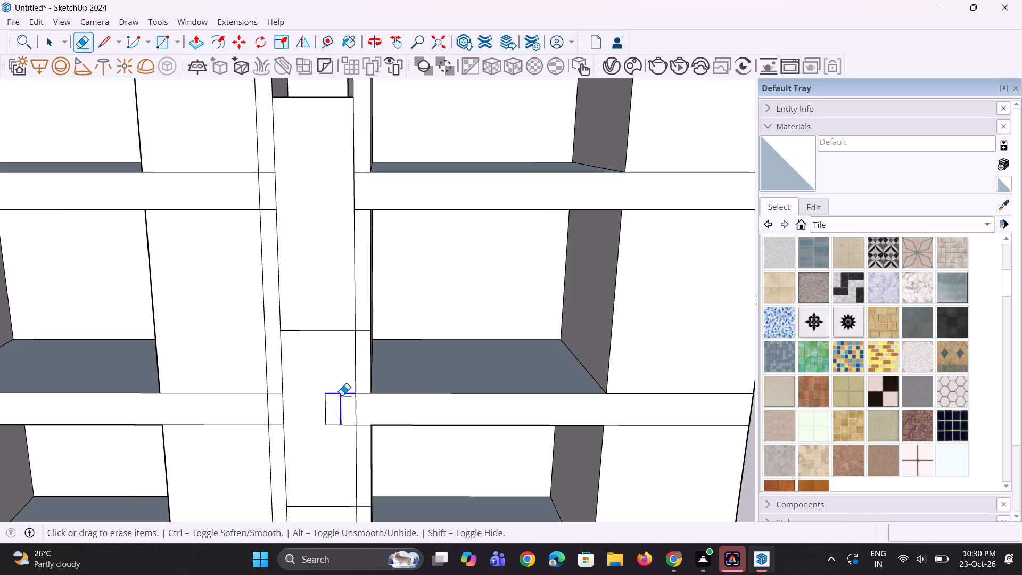
{"action": "left_click_drag", "start_coordinate": [339, 395], "coordinate": [331, 423]}
{"action": "left_click", "coordinate": [327, 421]}
{"action": "left_click", "coordinate": [327, 425]}
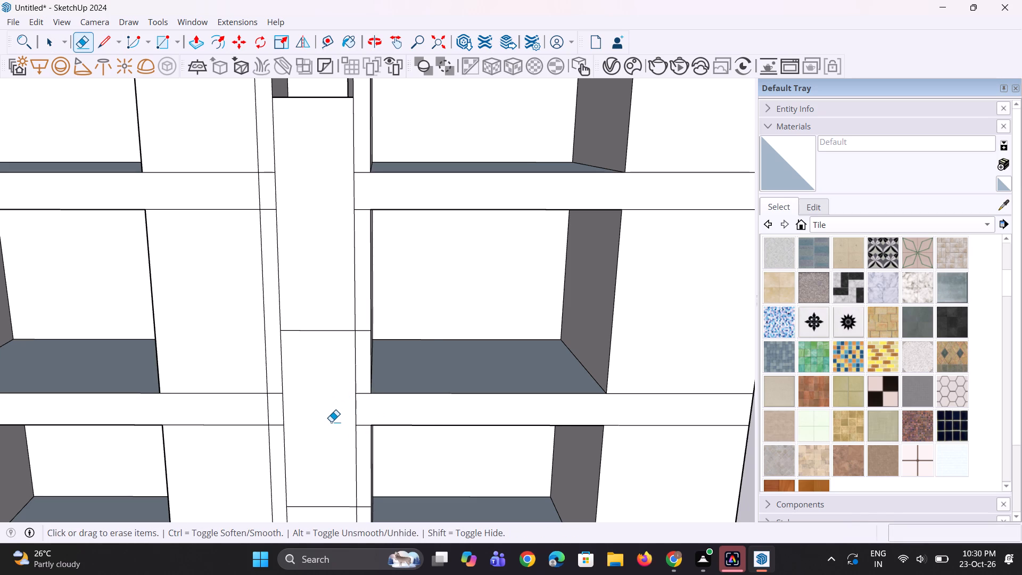
{"action": "scroll", "coordinate": [331, 422], "scroll_direction": "up", "scroll_amount": 2}
{"action": "left_click", "coordinate": [341, 425]}
{"action": "scroll", "coordinate": [333, 402], "scroll_direction": "down", "scroll_amount": 1}
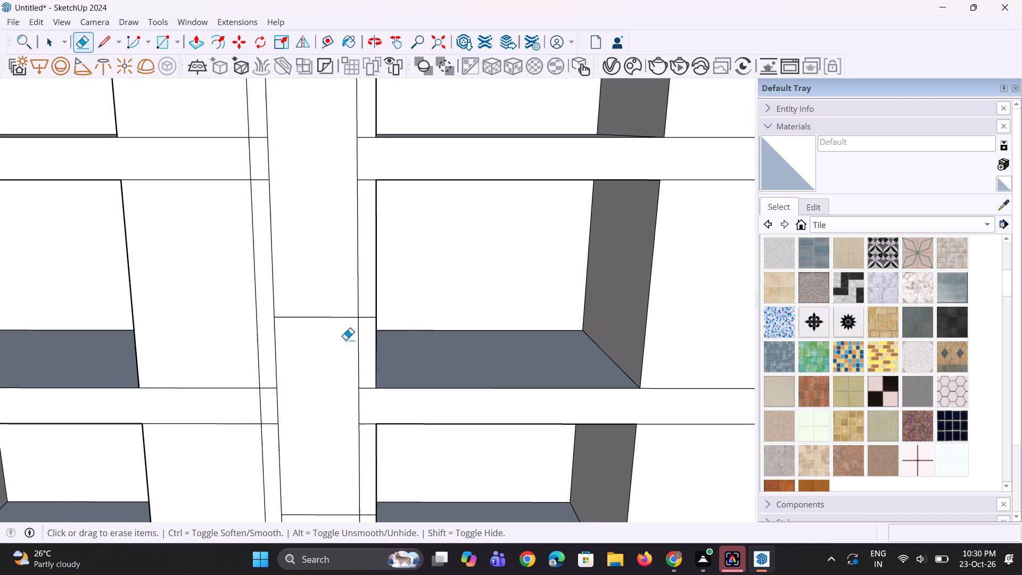
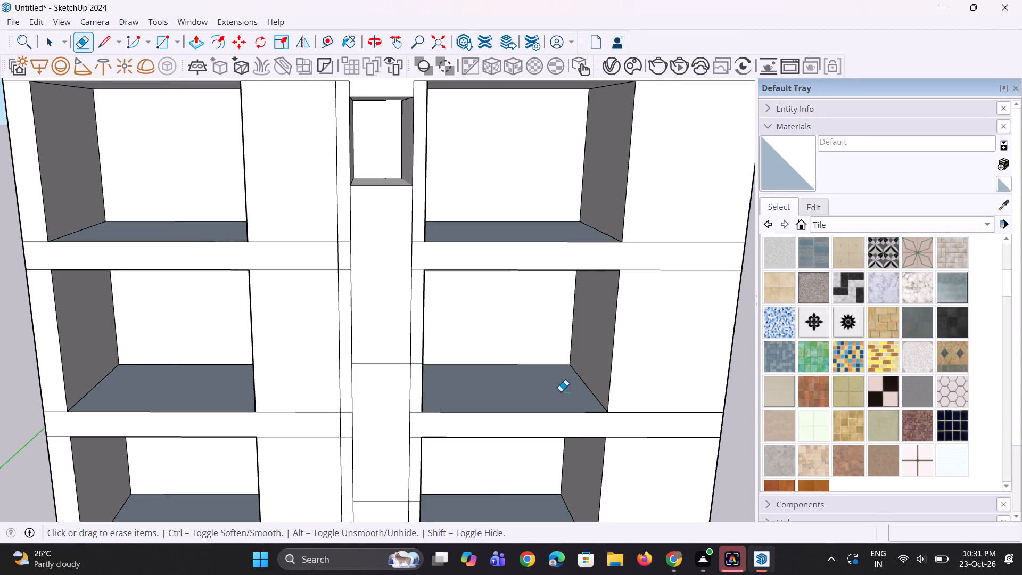
Copy the horizontal line on the pier in the third storey from the top downward by about 3' 4 13/16".
{"action": "scroll", "coordinate": [561, 391], "scroll_direction": "down", "scroll_amount": 5}
{"action": "middle_click_drag", "start_coordinate": [561, 391], "coordinate": [540, 356]}
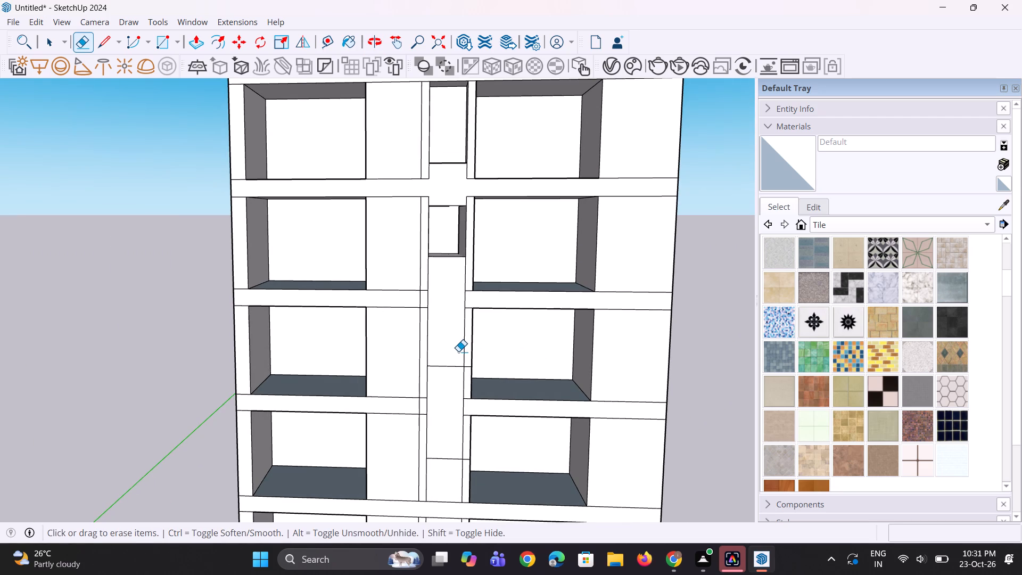
{"action": "scroll", "coordinate": [460, 331], "scroll_direction": "up", "scroll_amount": 1}
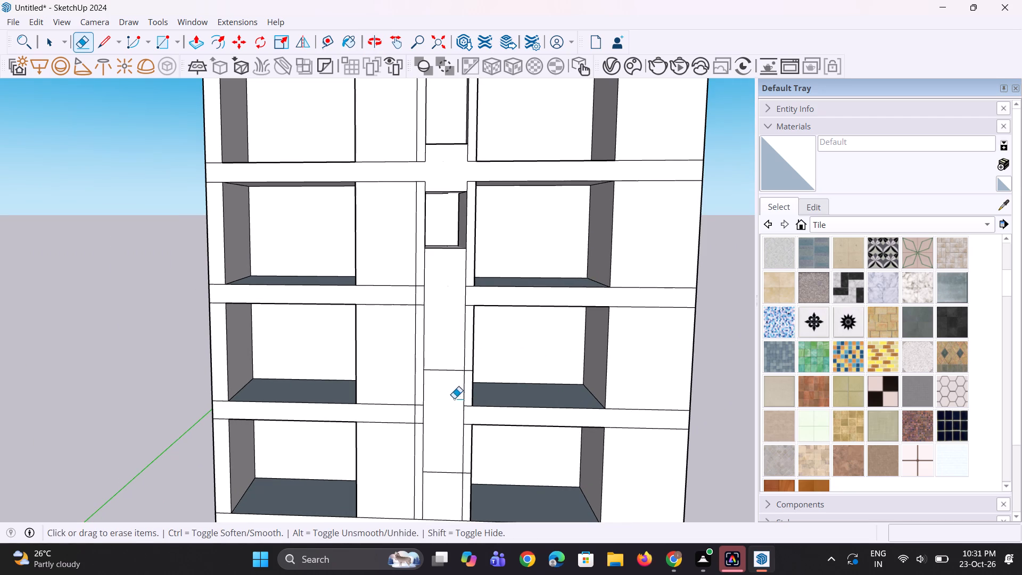
{"action": "middle_click", "coordinate": [447, 388]}
{"action": "key", "text": "space"}
{"action": "key", "text": "space"}
{"action": "left_click", "coordinate": [448, 369]}
{"action": "scroll", "coordinate": [446, 379], "scroll_direction": "up", "scroll_amount": 1}
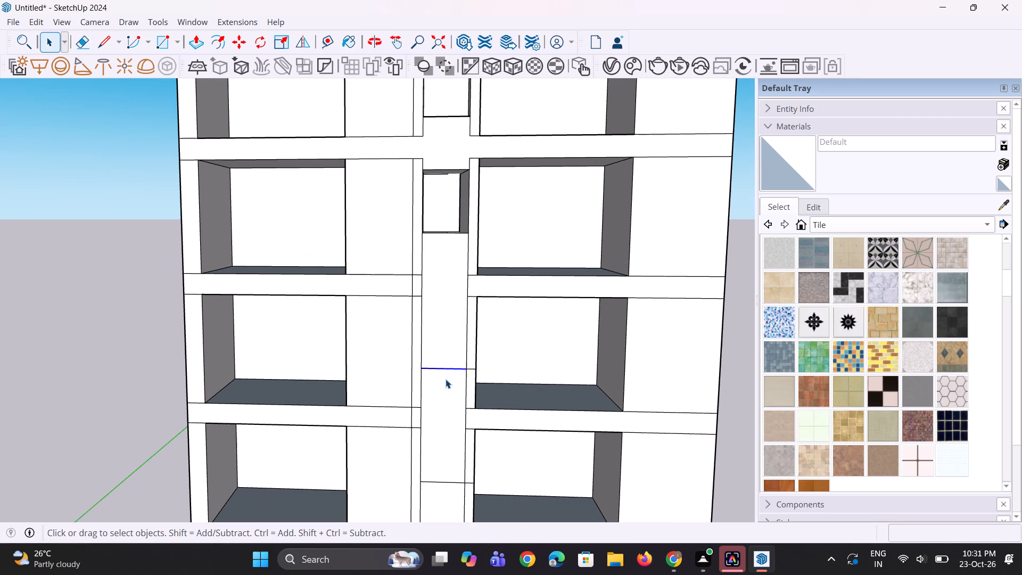
{"action": "key", "text": "m"}
{"action": "scroll", "coordinate": [467, 389], "scroll_direction": "up", "scroll_amount": 2}
{"action": "left_click", "coordinate": [470, 368]}
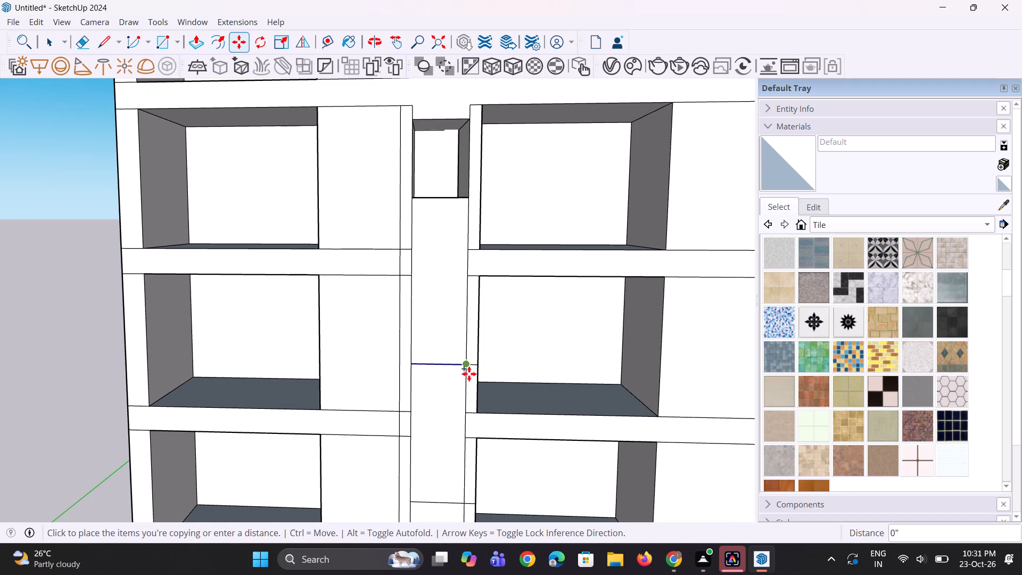
{"action": "left_click", "coordinate": [470, 404]}
{"action": "scroll", "coordinate": [470, 415], "scroll_direction": "down", "scroll_amount": 3}
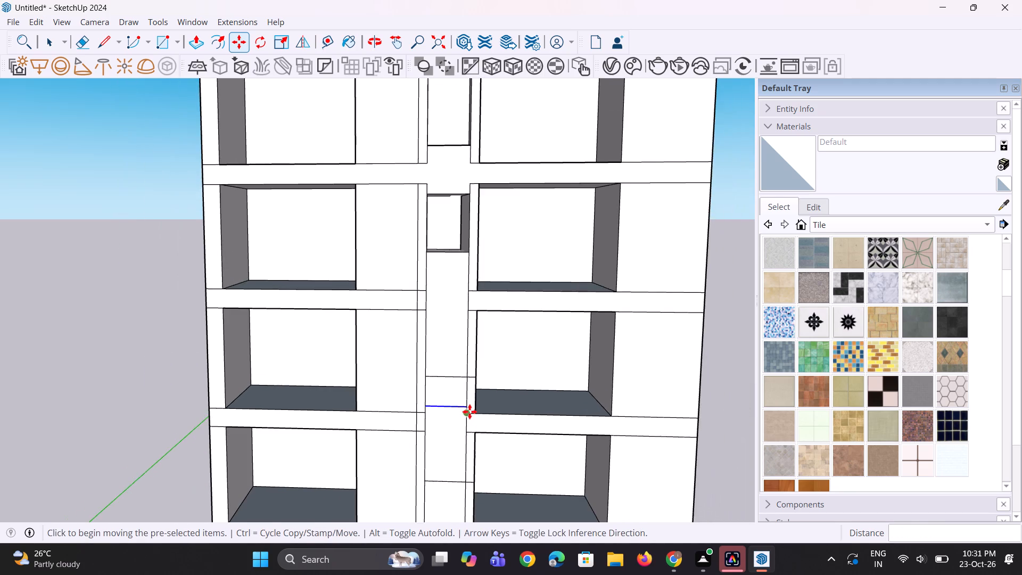
Push the pier face between the two horizontal lines in the third storey from the top inward by 7' 4 15/16".
{"action": "scroll", "coordinate": [469, 412], "scroll_direction": "up", "scroll_amount": 5}
{"action": "key", "text": "p"}
{"action": "left_click", "coordinate": [443, 388]}
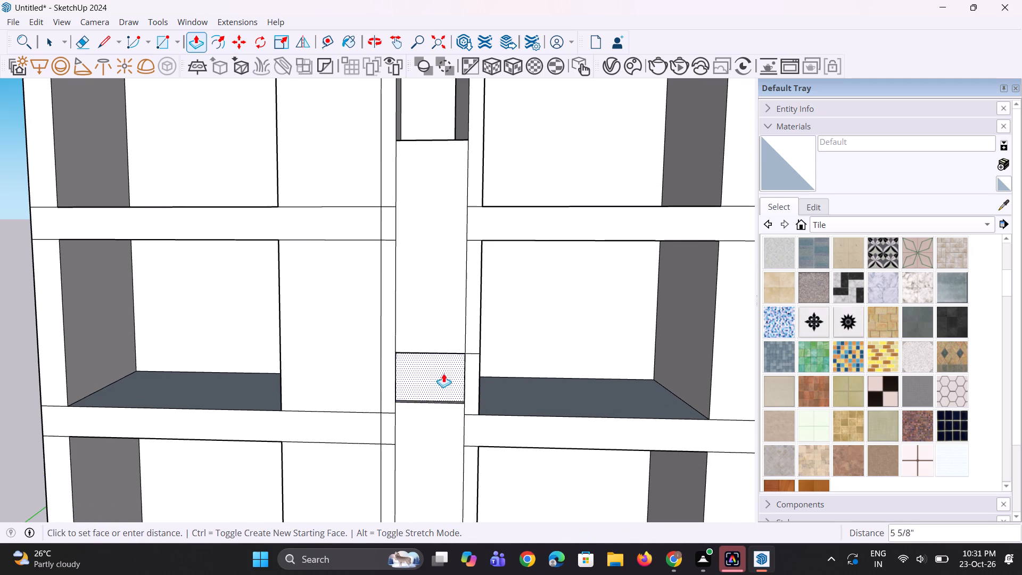
{"action": "left_click", "coordinate": [438, 113]}
{"action": "scroll", "coordinate": [456, 380], "scroll_direction": "down", "scroll_amount": 4}
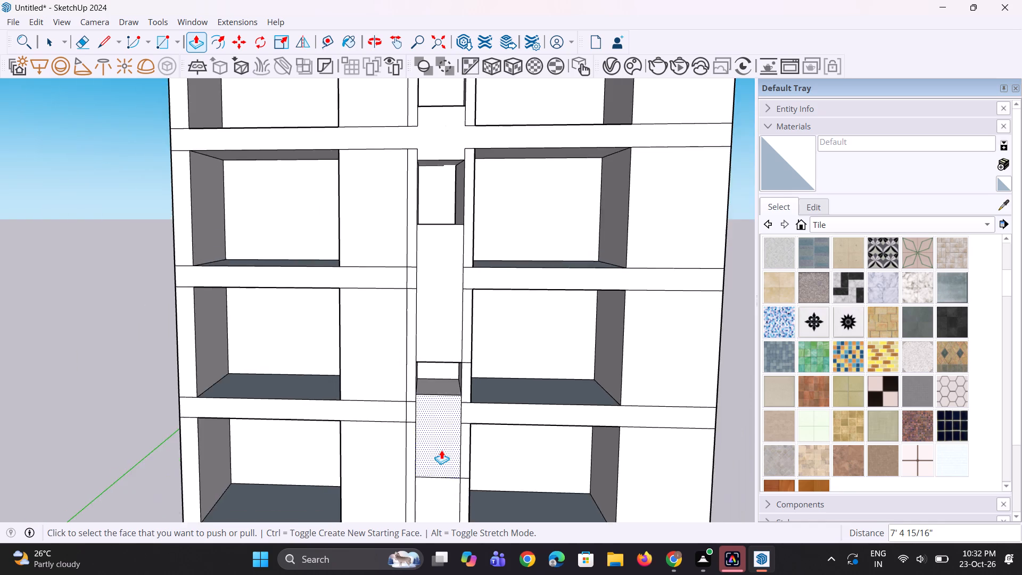
Lower the floor of the third-storey pier recess by about 9 7/16" toward the top of the band below it.
{"action": "middle_click_drag", "start_coordinate": [441, 450], "coordinate": [442, 406]}
{"action": "scroll", "coordinate": [439, 375], "scroll_direction": "down", "scroll_amount": 3}
{"action": "middle_click_drag", "start_coordinate": [439, 375], "coordinate": [439, 412]}
{"action": "scroll", "coordinate": [439, 405], "scroll_direction": "up", "scroll_amount": 1}
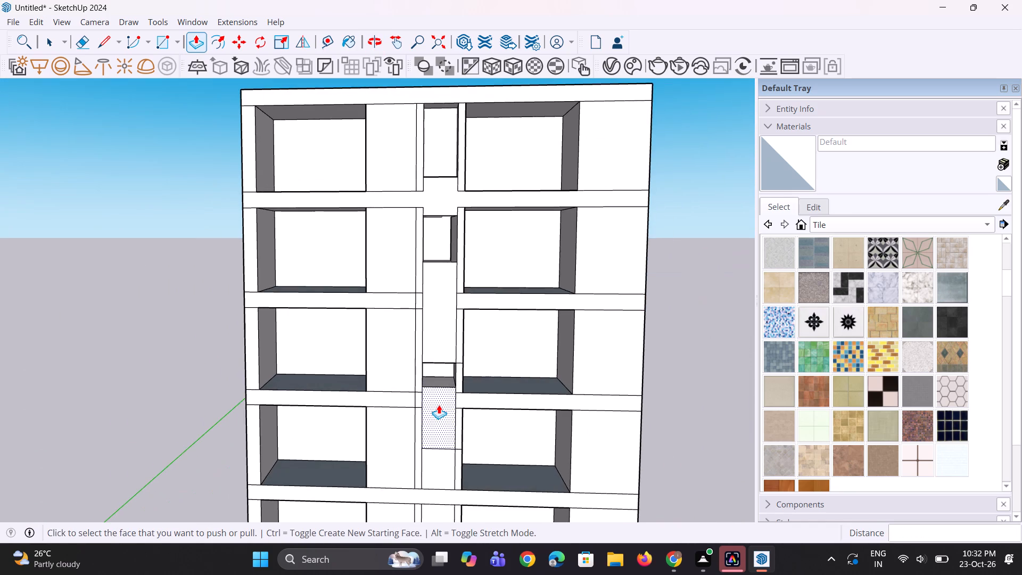
{"action": "scroll", "coordinate": [425, 368], "scroll_direction": "down", "scroll_amount": 1}
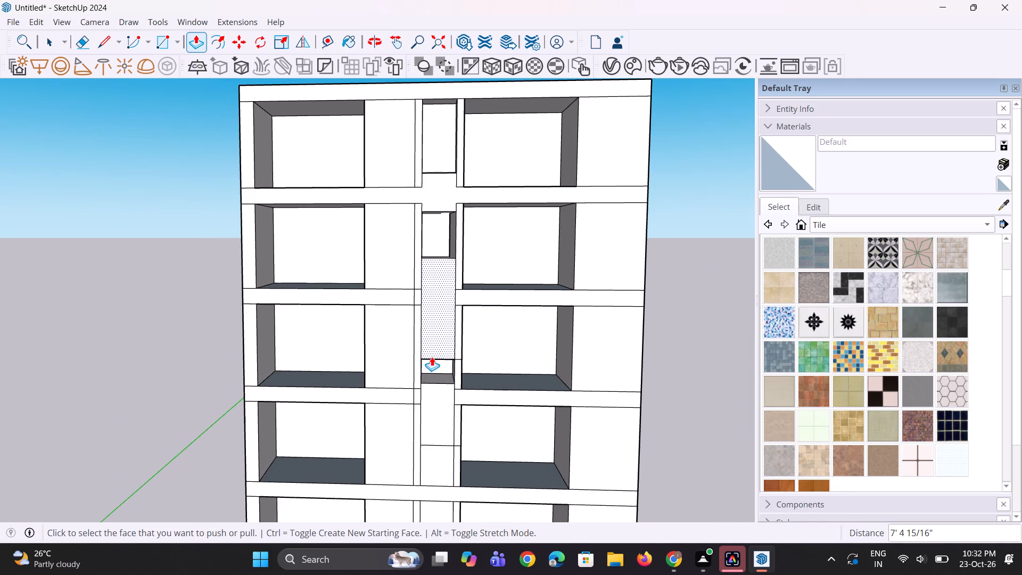
{"action": "scroll", "coordinate": [450, 377], "scroll_direction": "down", "scroll_amount": 1}
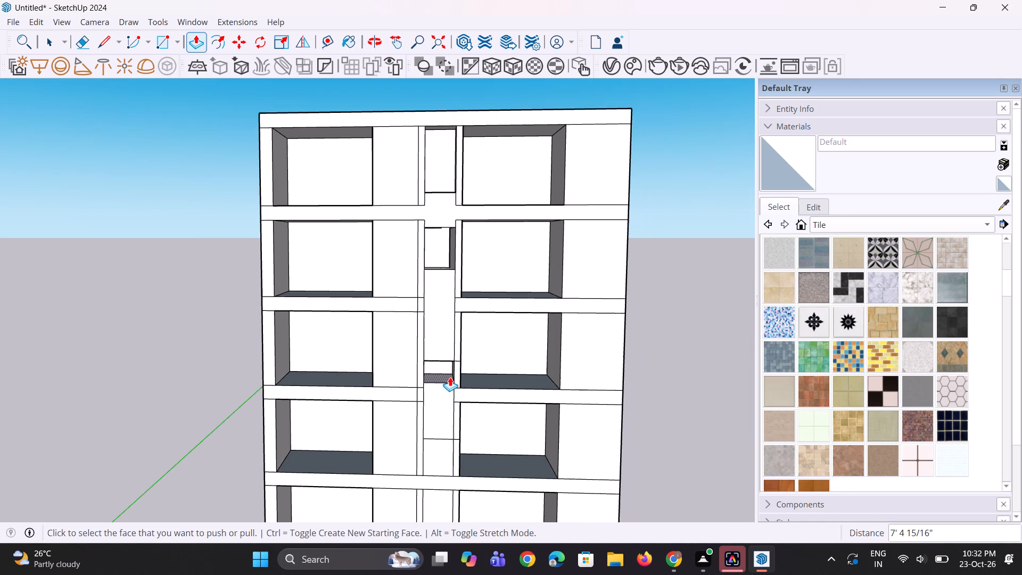
{"action": "scroll", "coordinate": [450, 377], "scroll_direction": "down", "scroll_amount": 1}
{"action": "scroll", "coordinate": [419, 316], "scroll_direction": "down", "scroll_amount": 3}
{"action": "scroll", "coordinate": [457, 486], "scroll_direction": "up", "scroll_amount": 3}
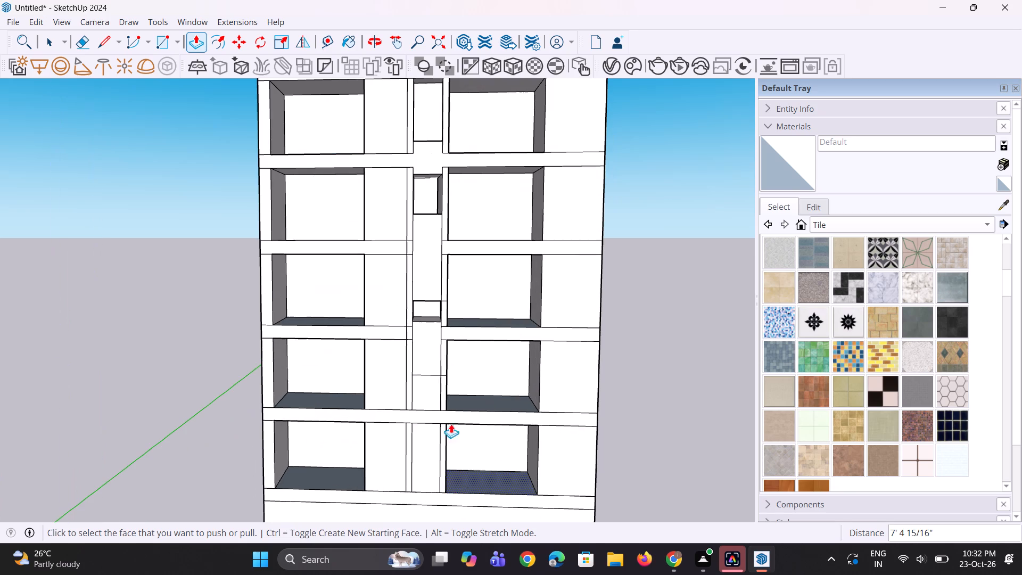
{"action": "scroll", "coordinate": [438, 324], "scroll_direction": "up", "scroll_amount": 5}
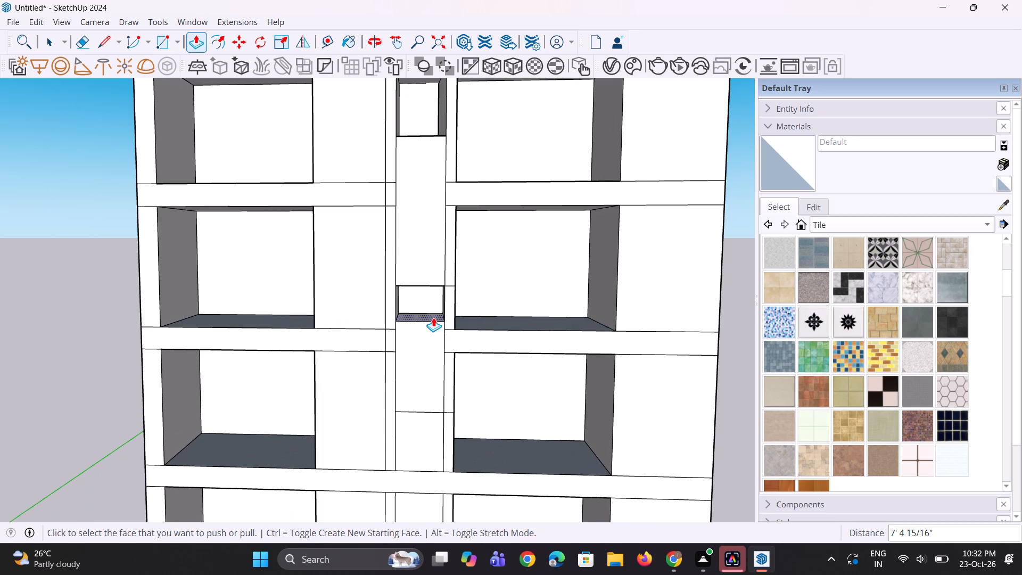
{"action": "left_click", "coordinate": [433, 317]}
{"action": "left_click", "coordinate": [433, 327]}
{"action": "scroll", "coordinate": [442, 367], "scroll_direction": "down", "scroll_amount": 4}
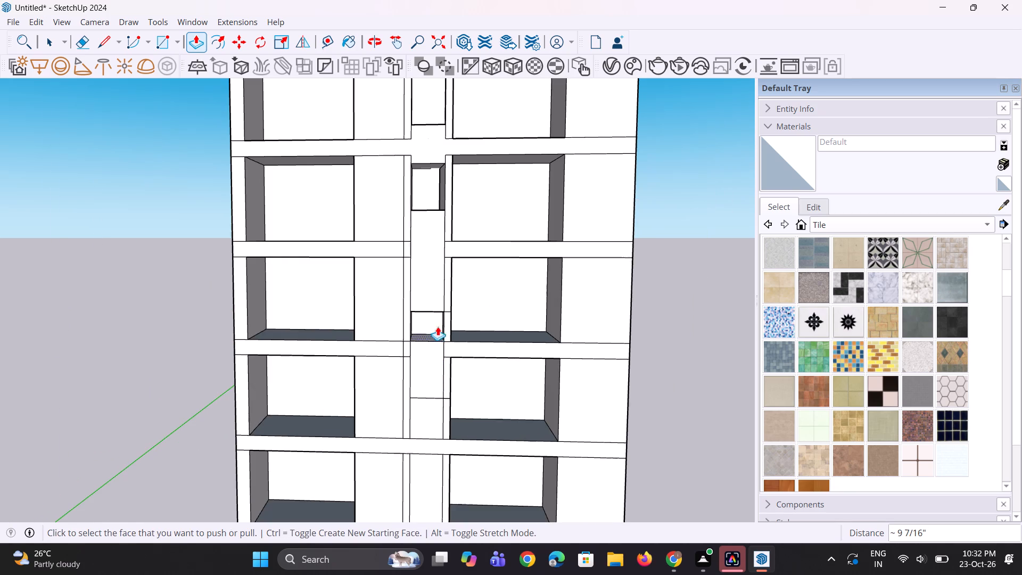
Push the pier face below the horizontal line in the fourth storey from the top inward by 7' 4 15/16".
{"action": "middle_click_drag", "start_coordinate": [452, 339], "coordinate": [452, 324]}
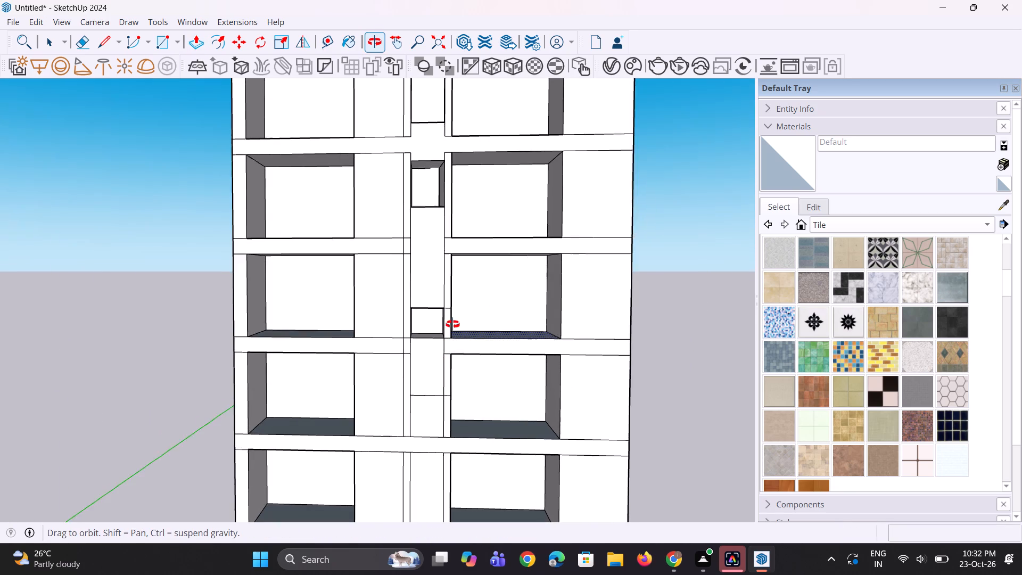
{"action": "middle_click_drag", "start_coordinate": [452, 324], "coordinate": [450, 307]}
{"action": "middle_click_drag", "start_coordinate": [452, 358], "coordinate": [449, 359]}
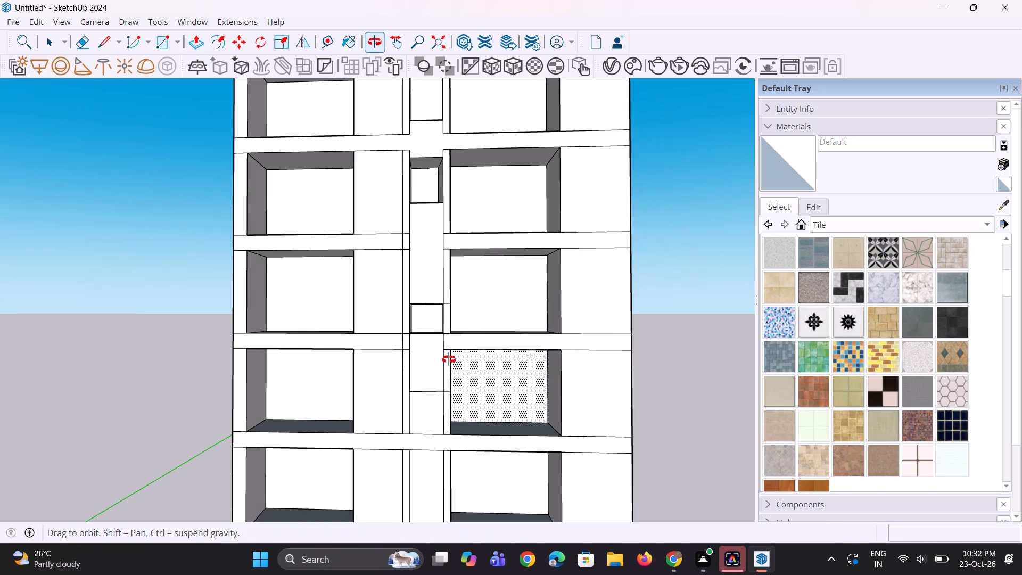
{"action": "middle_click_drag", "start_coordinate": [449, 359], "coordinate": [434, 367]}
{"action": "scroll", "coordinate": [444, 404], "scroll_direction": "up", "scroll_amount": 2}
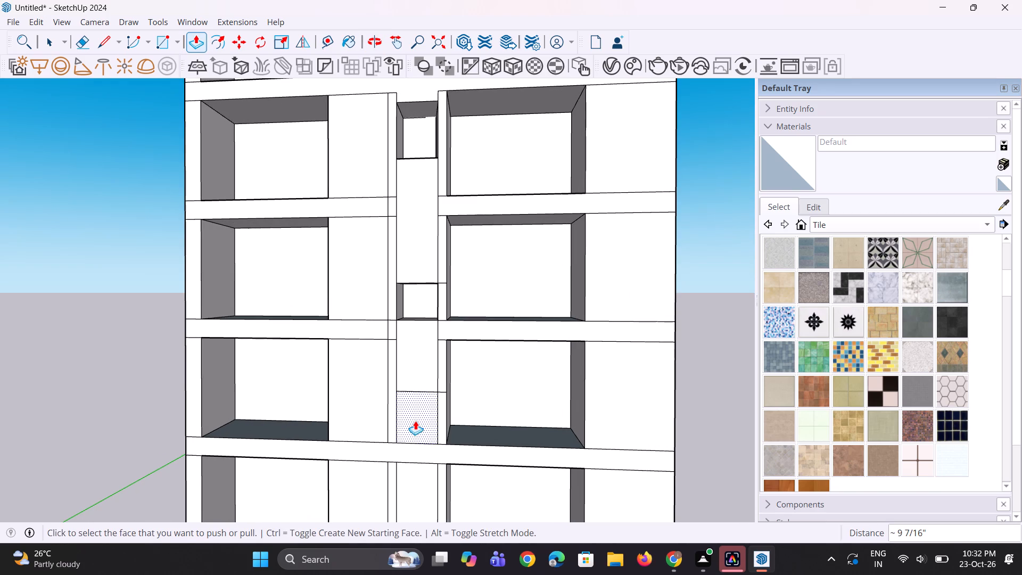
{"action": "left_click", "coordinate": [415, 421]}
{"action": "left_click", "coordinate": [420, 307]}
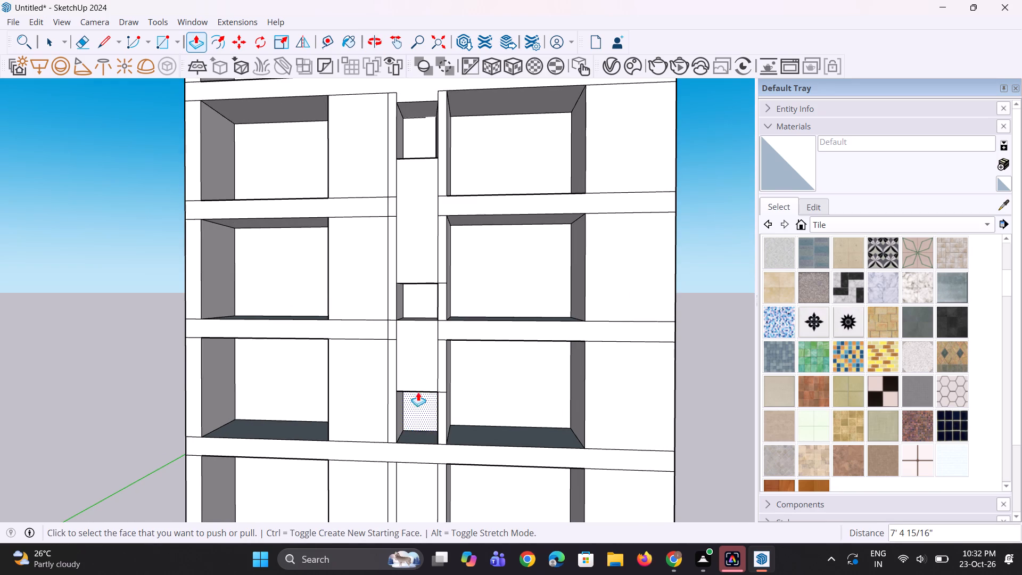
Draw four vertical lines, each 2' 2 7/8" long, across the band below the fourth storey, continuing the pier and side strip edges.
{"action": "scroll", "coordinate": [418, 388], "scroll_direction": "down", "scroll_amount": 5}
{"action": "scroll", "coordinate": [415, 436], "scroll_direction": "up", "scroll_amount": 6}
{"action": "middle_click_drag", "start_coordinate": [431, 450], "coordinate": [440, 445]}
{"action": "key", "text": "l"}
{"action": "scroll", "coordinate": [443, 443], "scroll_direction": "up", "scroll_amount": 2}
{"action": "left_click", "coordinate": [447, 405]}
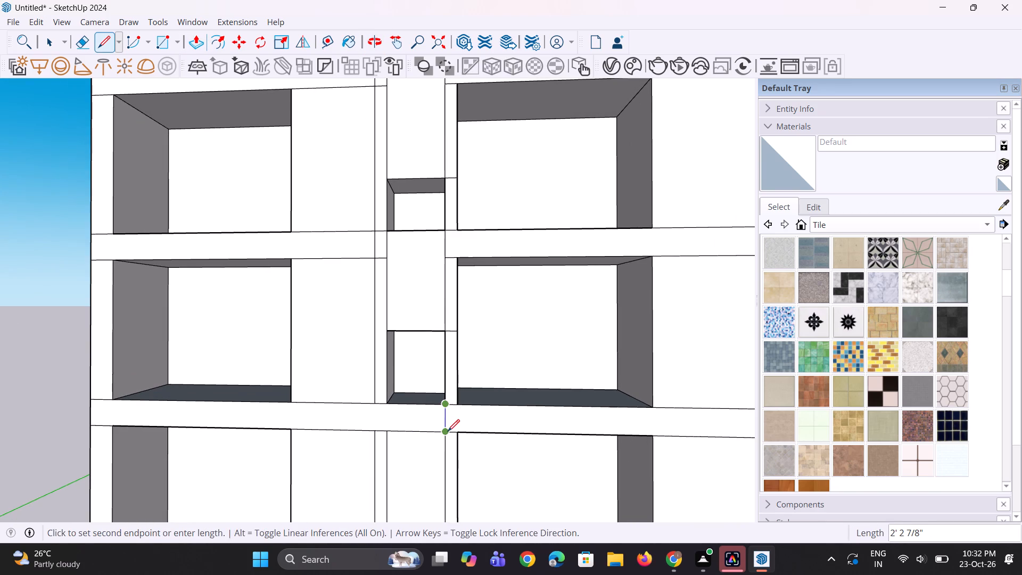
{"action": "left_click", "coordinate": [448, 431]}
{"action": "left_click", "coordinate": [456, 405]}
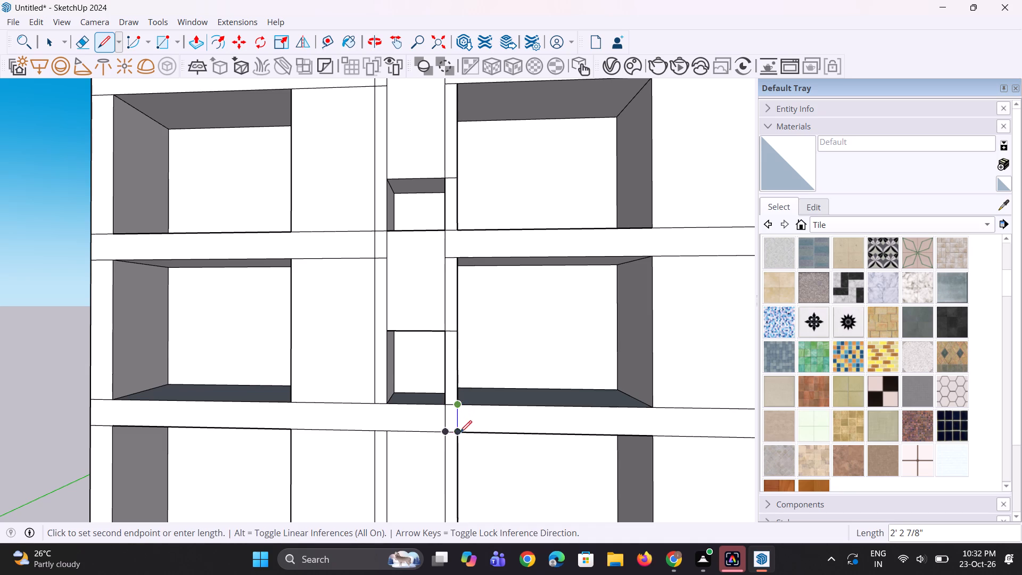
{"action": "left_click", "coordinate": [460, 437]}
{"action": "left_click", "coordinate": [388, 404]}
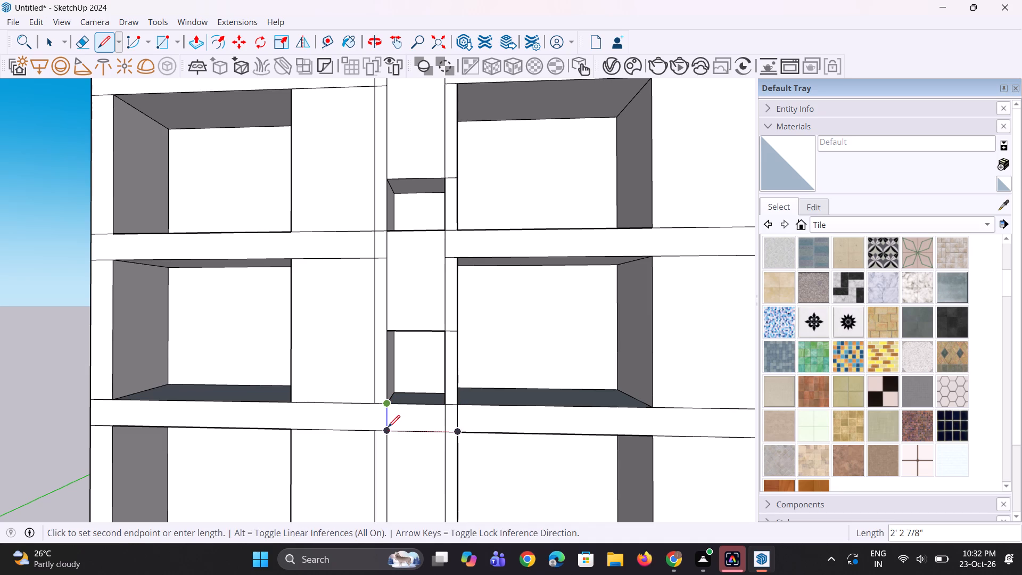
{"action": "left_click", "coordinate": [388, 427]}
{"action": "left_click", "coordinate": [375, 402]}
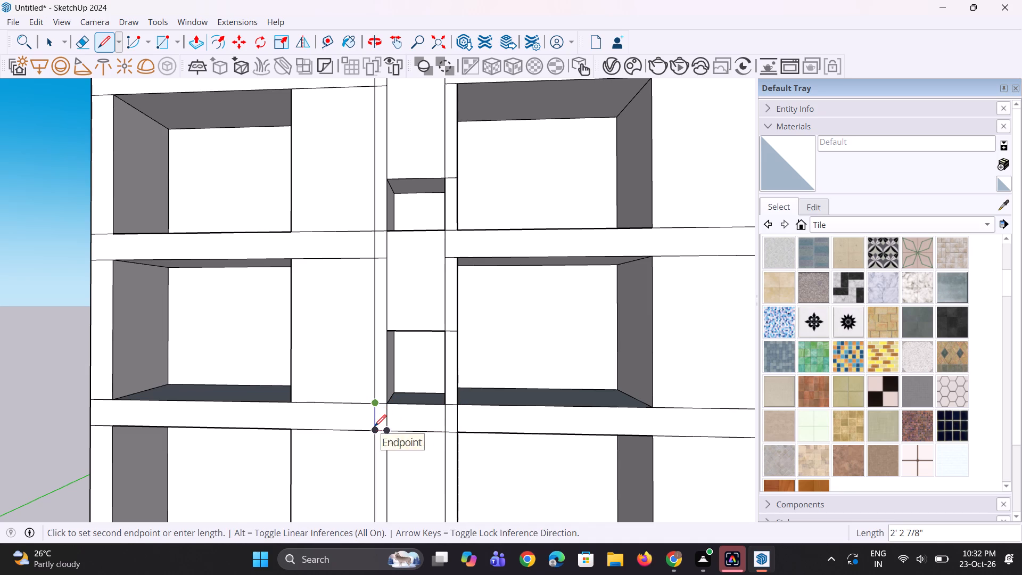
{"action": "left_click", "coordinate": [374, 426]}
{"action": "key", "text": "space"}
Copy the pier segment of the bottom edge of the band below the fourth storey downward by about 2' 8 1/4".
{"action": "scroll", "coordinate": [408, 422], "scroll_direction": "down", "scroll_amount": 4}
{"action": "key", "text": "space"}
{"action": "middle_click_drag", "start_coordinate": [426, 407], "coordinate": [411, 394]}
{"action": "scroll", "coordinate": [446, 389], "scroll_direction": "down", "scroll_amount": 3}
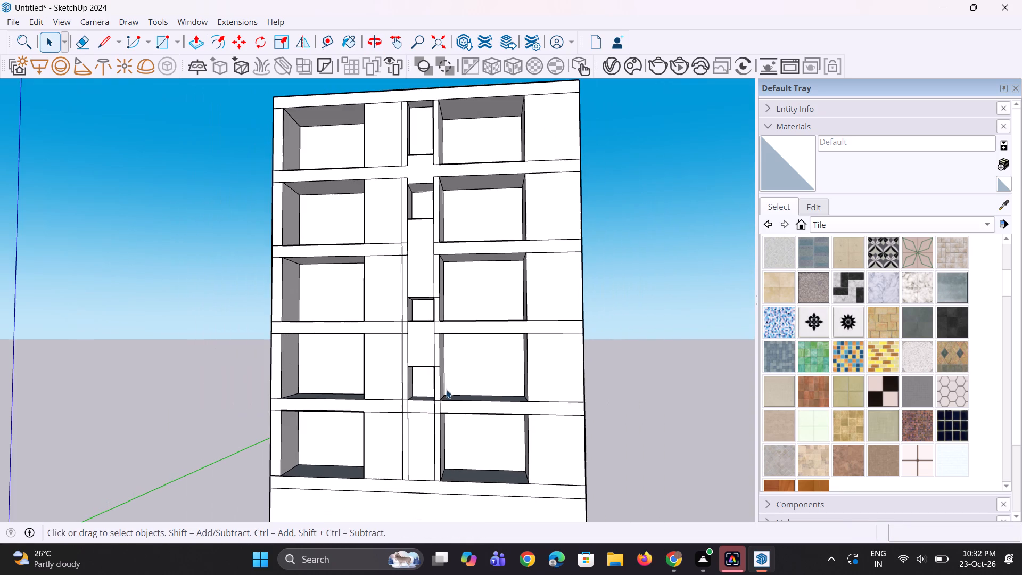
{"action": "scroll", "coordinate": [446, 389], "scroll_direction": "down", "scroll_amount": 1}
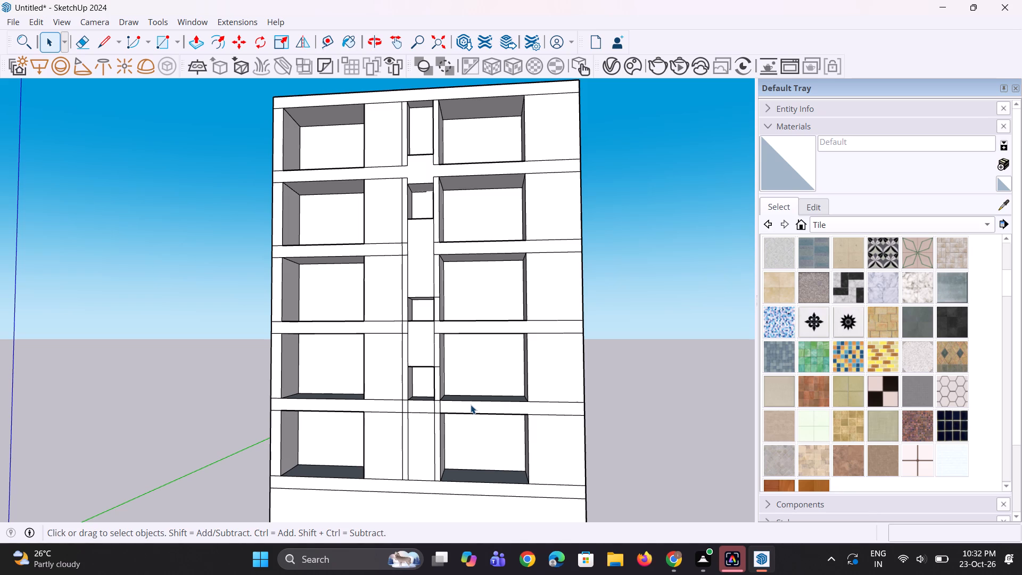
{"action": "scroll", "coordinate": [442, 412], "scroll_direction": "up", "scroll_amount": 6}
{"action": "middle_click_drag", "start_coordinate": [414, 421], "coordinate": [431, 412]}
{"action": "left_click", "coordinate": [431, 420]}
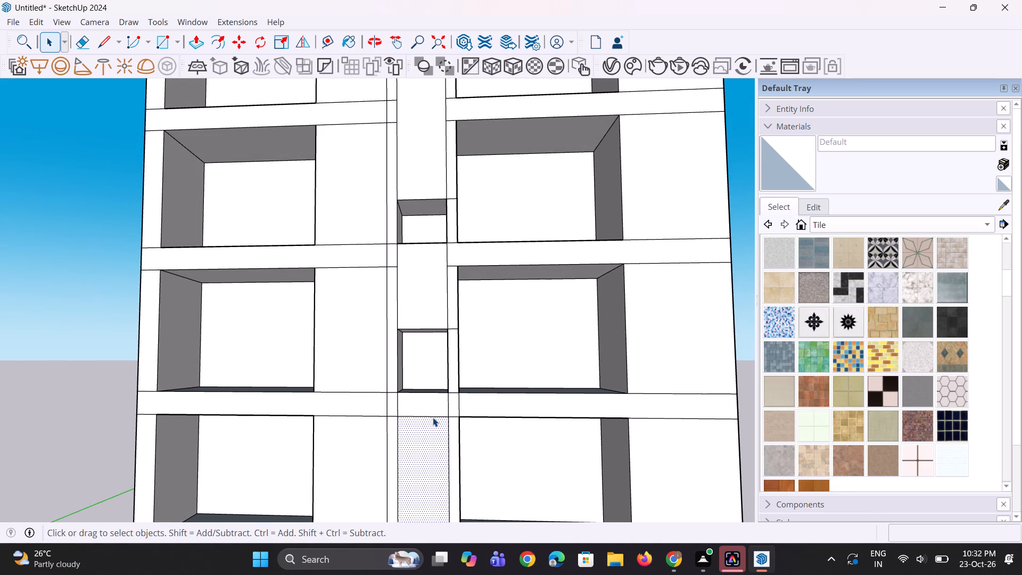
{"action": "left_click", "coordinate": [433, 417]}
{"action": "scroll", "coordinate": [433, 417], "scroll_direction": "up", "scroll_amount": 1}
{"action": "key", "text": "m"}
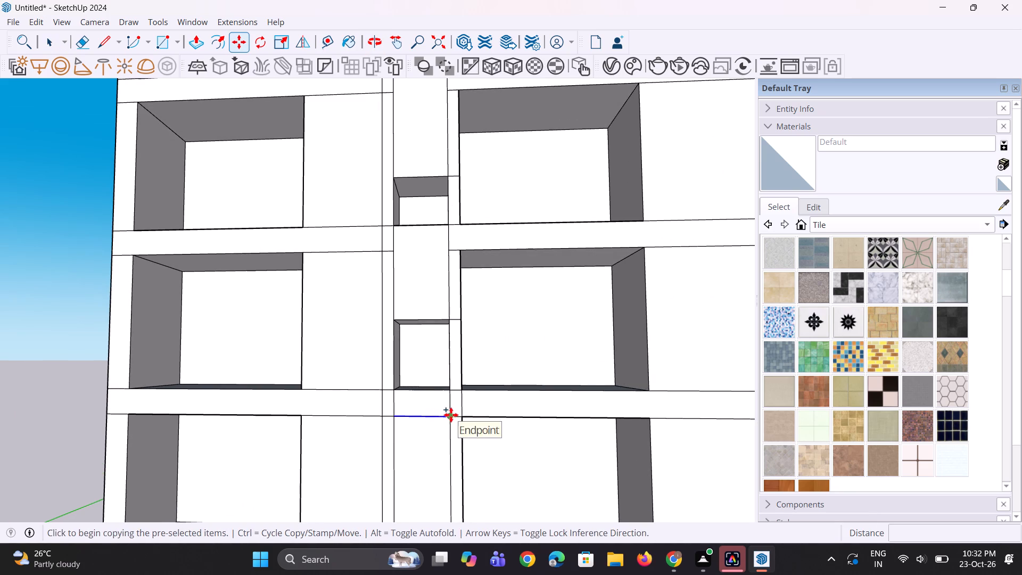
{"action": "left_click", "coordinate": [451, 415]}
{"action": "left_click", "coordinate": [451, 449]}
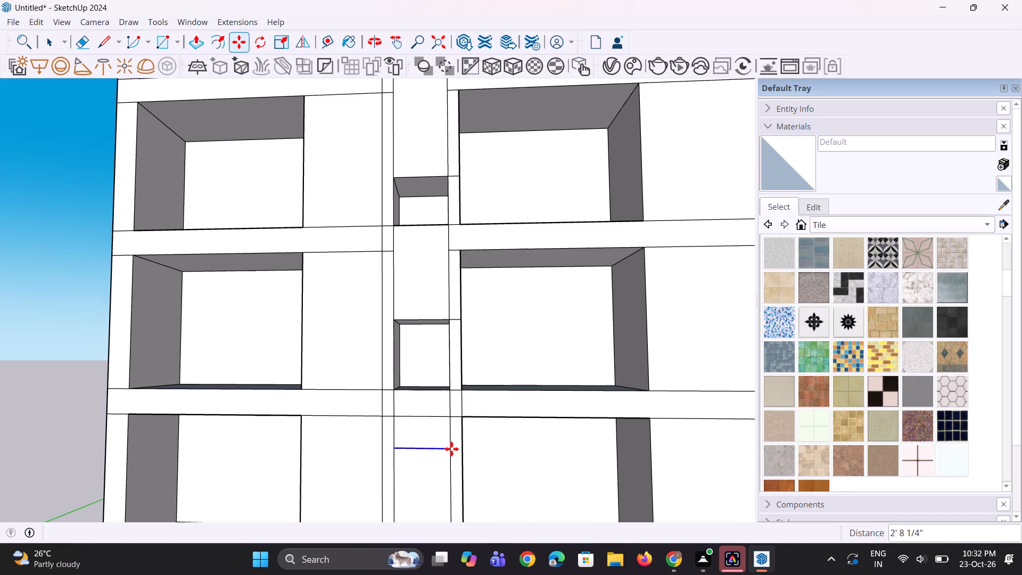
Push the pier face above the copied edge in the fifth storey from the top inward by 7' 4 15/16".
{"action": "key", "text": "p"}
{"action": "left_click", "coordinate": [419, 434]}
{"action": "left_click", "coordinate": [426, 356]}
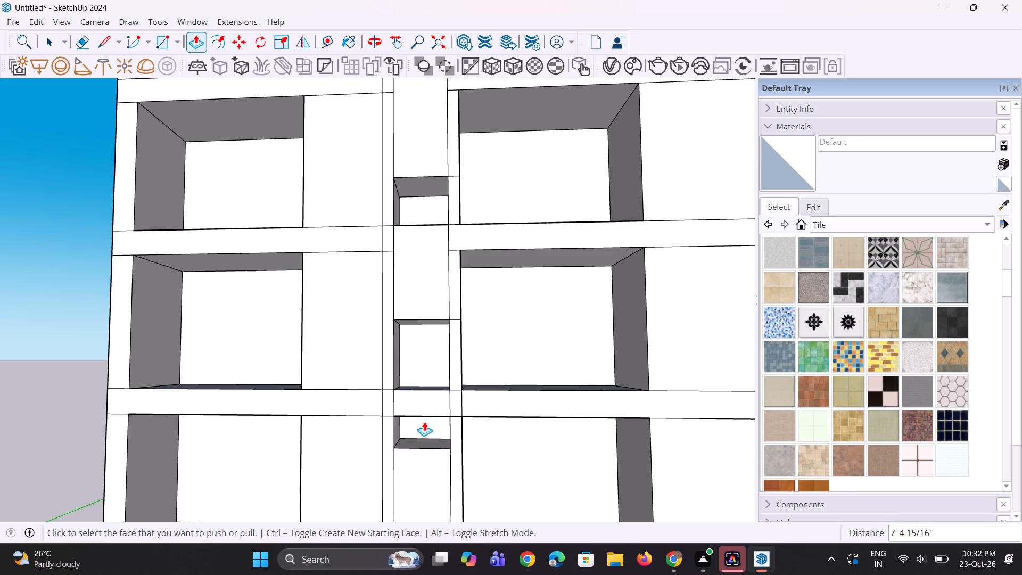
Lower the floor of the fifth-storey pier recess by about 1' 11/16".
{"action": "middle_click_drag", "start_coordinate": [424, 434], "coordinate": [435, 384]}
{"action": "scroll", "coordinate": [424, 434], "scroll_direction": "up", "scroll_amount": 1}
{"action": "scroll", "coordinate": [435, 374], "scroll_direction": "down", "scroll_amount": 10}
{"action": "middle_click_drag", "start_coordinate": [433, 391], "coordinate": [433, 470]}
{"action": "scroll", "coordinate": [436, 408], "scroll_direction": "up", "scroll_amount": 7}
{"action": "left_click", "coordinate": [438, 402]}
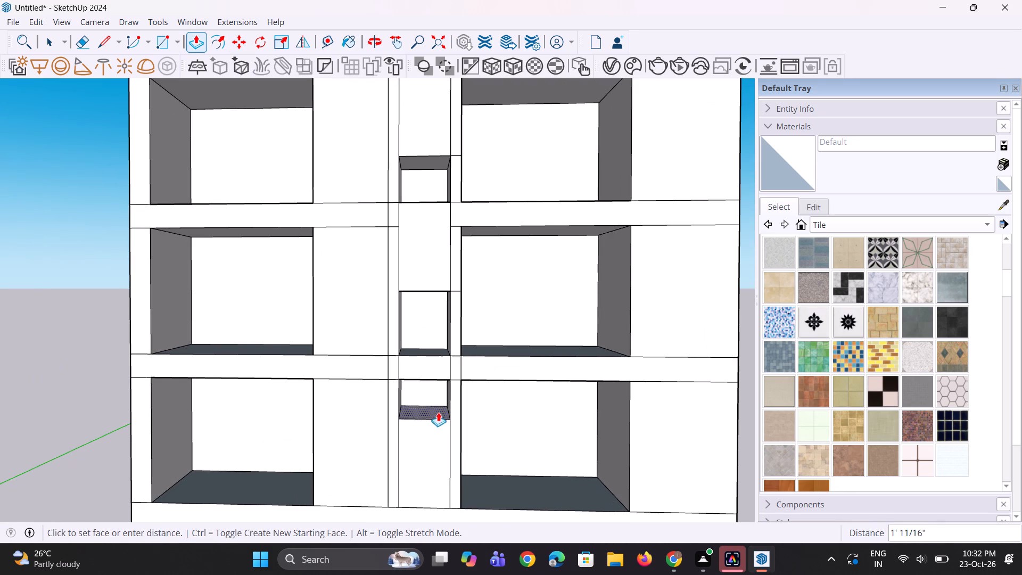
{"action": "left_click", "coordinate": [438, 416]}
Lower the ceiling of the fifth-storey pier recess by about 7 1/4".
{"action": "middle_click_drag", "start_coordinate": [438, 350], "coordinate": [447, 231]}
{"action": "left_click", "coordinate": [427, 334]}
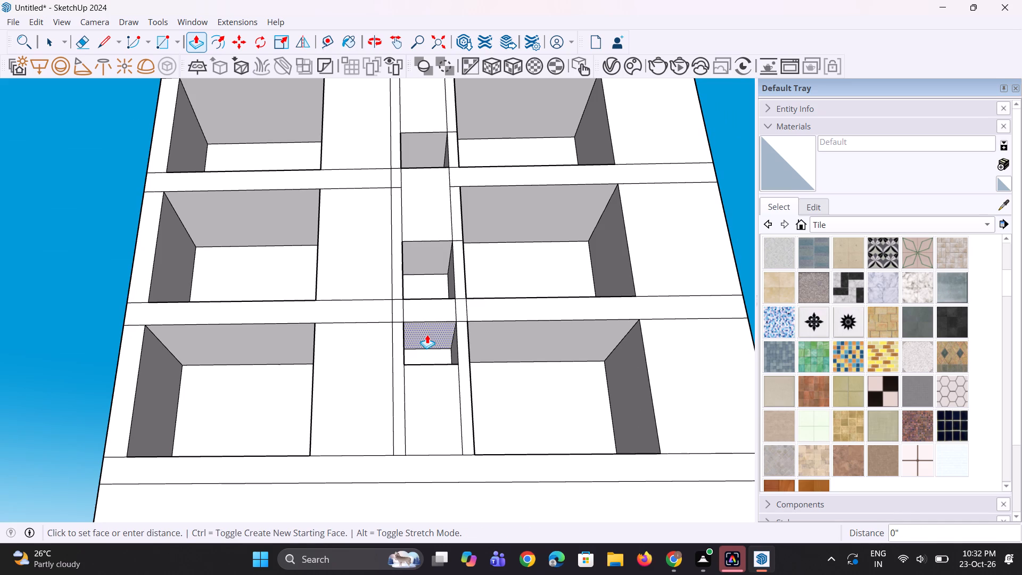
{"action": "left_click", "coordinate": [432, 340]}
Raise the floor of the fourth-storey pier recess by about 6 5/8".
{"action": "middle_click_drag", "start_coordinate": [441, 307], "coordinate": [402, 462]}
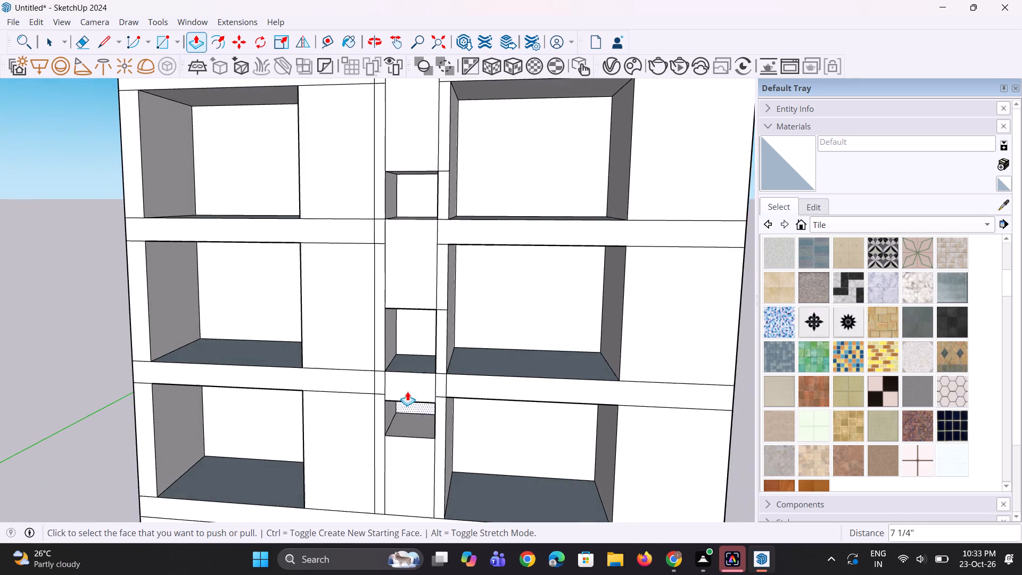
{"action": "scroll", "coordinate": [414, 382], "scroll_direction": "up", "scroll_amount": 2}
{"action": "left_click", "coordinate": [419, 366]}
{"action": "left_click", "coordinate": [421, 360]}
Lower the ceiling of the fifth-storey pier recess slightly further below the band.
{"action": "middle_click_drag", "start_coordinate": [411, 406], "coordinate": [427, 369]}
{"action": "scroll", "coordinate": [437, 362], "scroll_direction": "down", "scroll_amount": 4}
{"action": "middle_click_drag", "start_coordinate": [437, 362], "coordinate": [449, 328]}
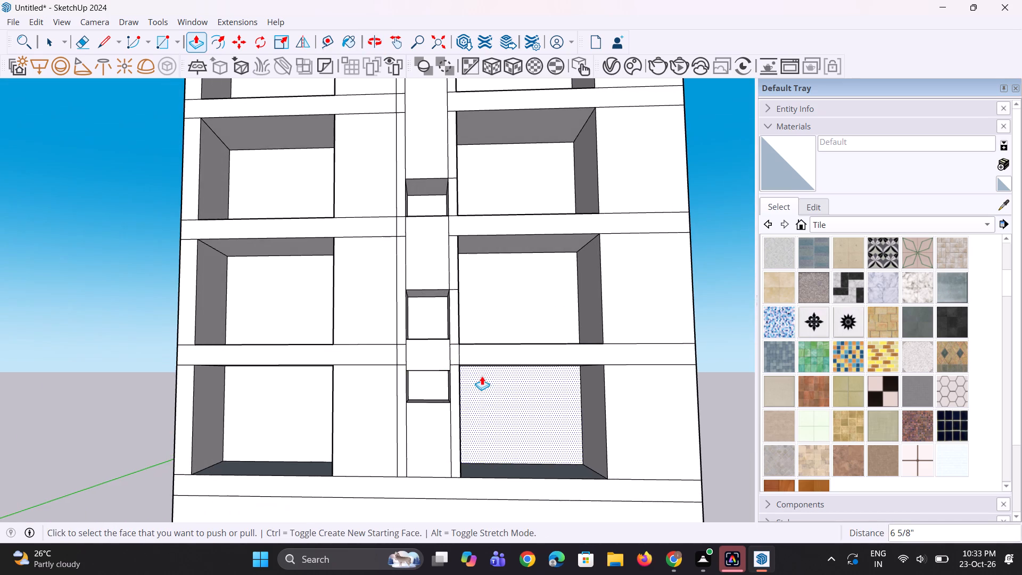
{"action": "scroll", "coordinate": [438, 376], "scroll_direction": "up", "scroll_amount": 5}
{"action": "middle_click_drag", "start_coordinate": [435, 376], "coordinate": [448, 331]}
{"action": "left_click", "coordinate": [443, 334]}
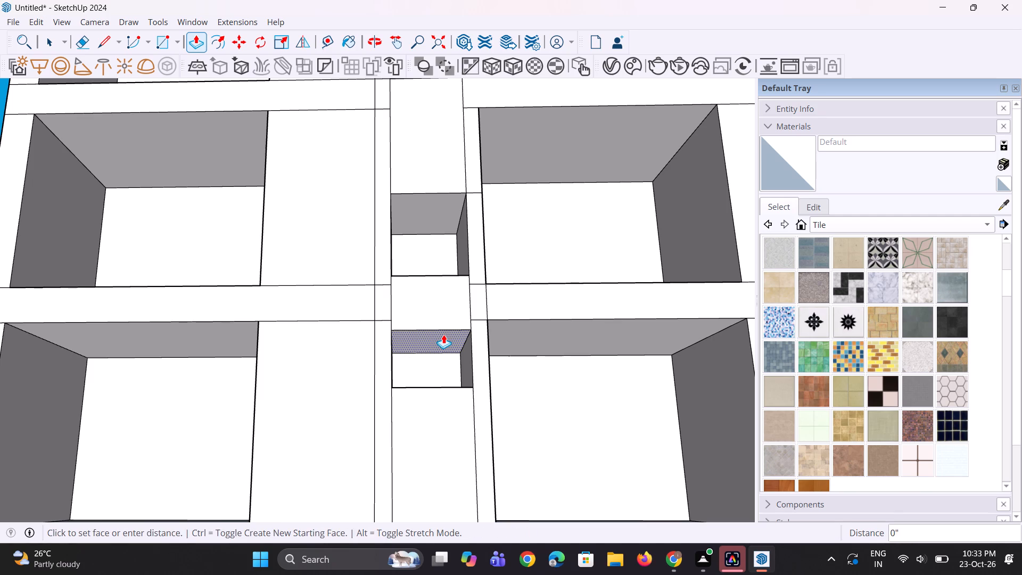
{"action": "left_click", "coordinate": [443, 338]}
Lower the floor of the fifth-storey pier recess by a further 9 1/8" or so.
{"action": "middle_click_drag", "start_coordinate": [455, 342], "coordinate": [451, 401]}
{"action": "scroll", "coordinate": [441, 421], "scroll_direction": "up", "scroll_amount": 3}
{"action": "double_click", "coordinate": [441, 401]}
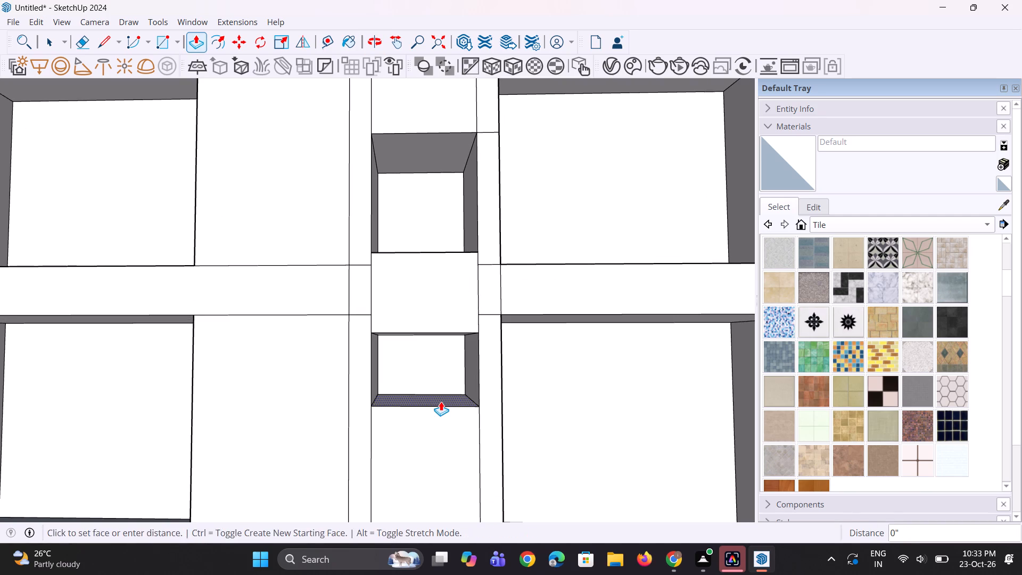
{"action": "key", "text": "ctrl+z"}
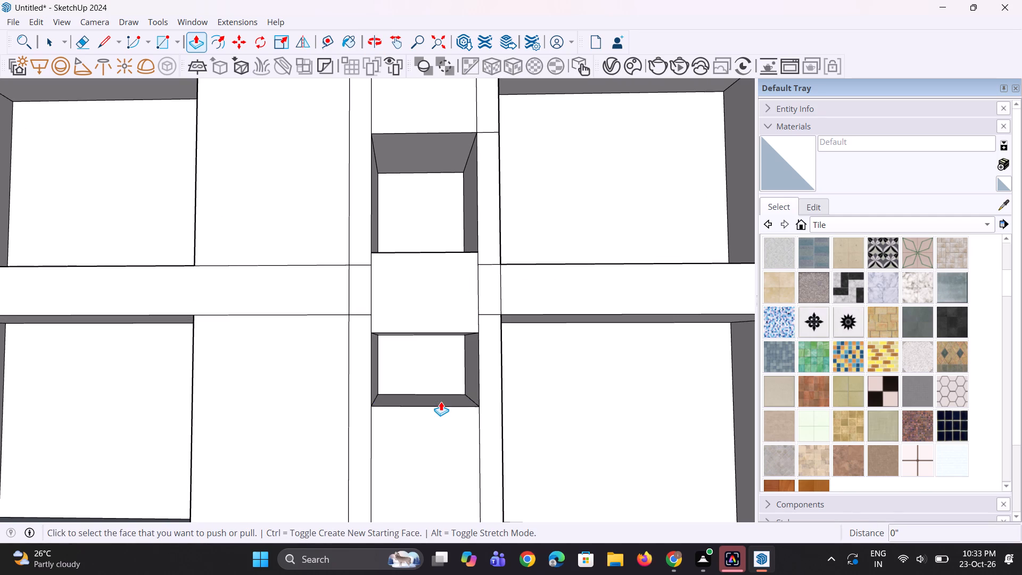
{"action": "left_click", "coordinate": [441, 401]}
{"action": "left_click", "coordinate": [440, 418]}
{"action": "scroll", "coordinate": [444, 416], "scroll_direction": "down", "scroll_amount": 2}
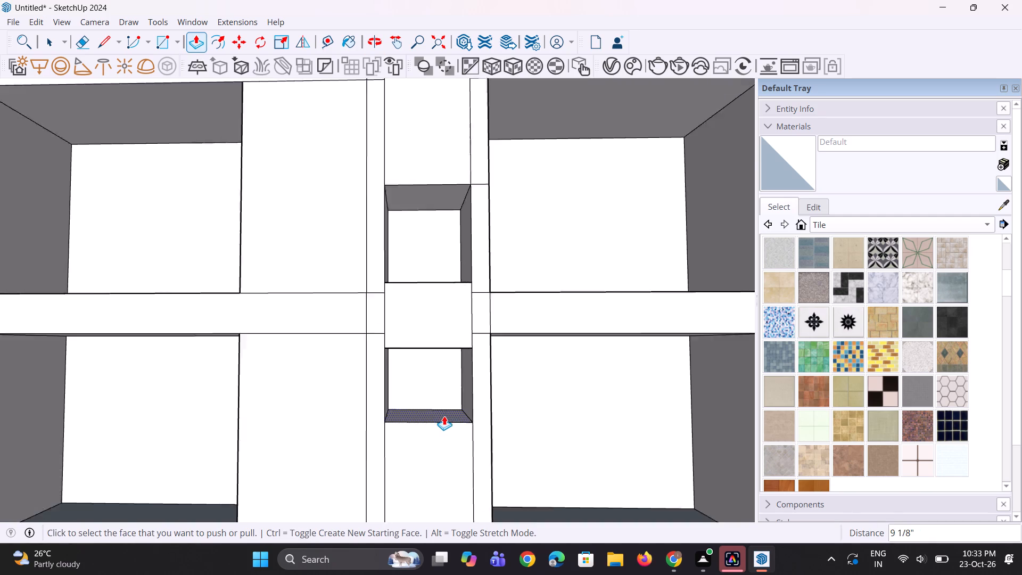
Raise the ceiling of the fourth-storey pier recess, pulling it back down by about 1' 7 5/16" from the initial extension.
{"action": "scroll", "coordinate": [444, 416], "scroll_direction": "down", "scroll_amount": 8}
{"action": "scroll", "coordinate": [434, 354], "scroll_direction": "down", "scroll_amount": 4}
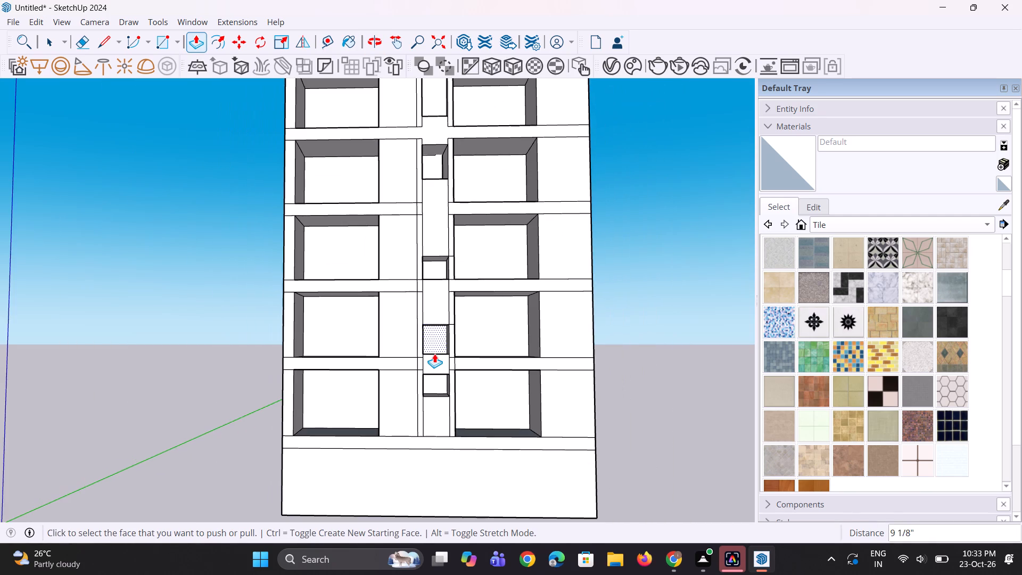
{"action": "middle_click_drag", "start_coordinate": [434, 354], "coordinate": [424, 355]}
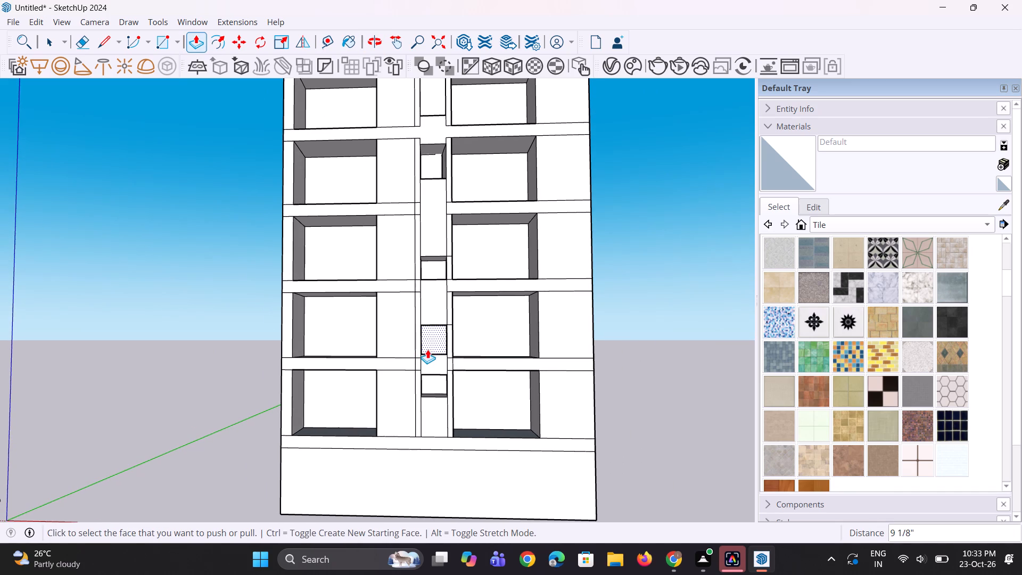
{"action": "scroll", "coordinate": [427, 349], "scroll_direction": "down", "scroll_amount": 2}
{"action": "middle_click_drag", "start_coordinate": [431, 348], "coordinate": [421, 382]}
{"action": "scroll", "coordinate": [428, 346], "scroll_direction": "up", "scroll_amount": 3}
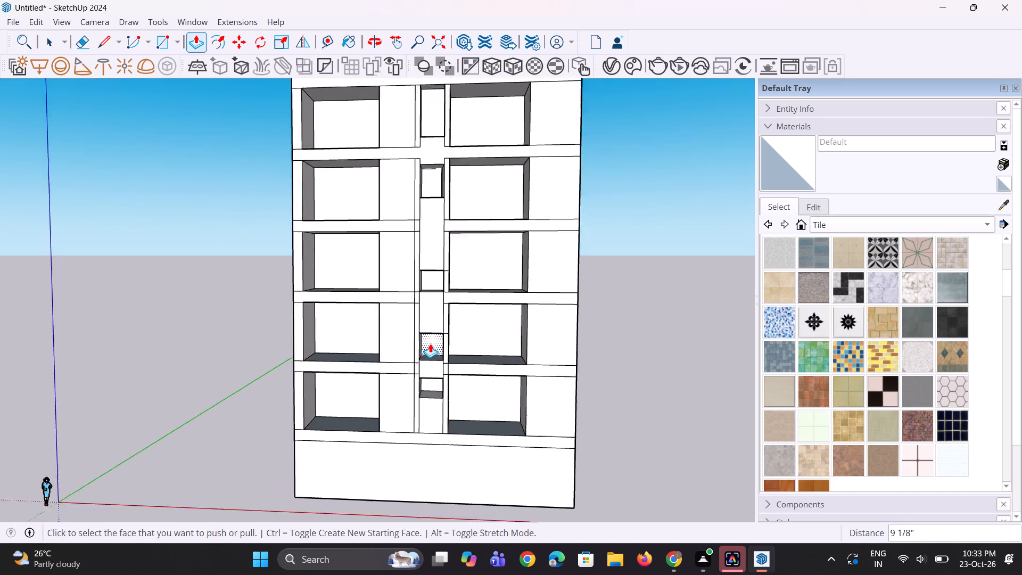
{"action": "scroll", "coordinate": [430, 343], "scroll_direction": "up", "scroll_amount": 5}
{"action": "middle_click_drag", "start_coordinate": [430, 359], "coordinate": [444, 313]}
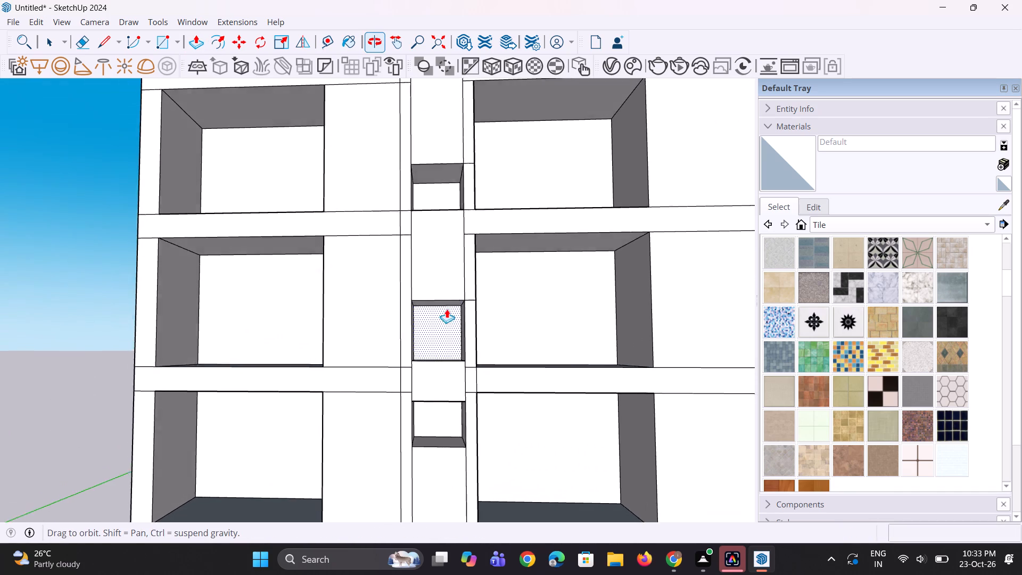
{"action": "scroll", "coordinate": [451, 294], "scroll_direction": "up", "scroll_amount": 3}
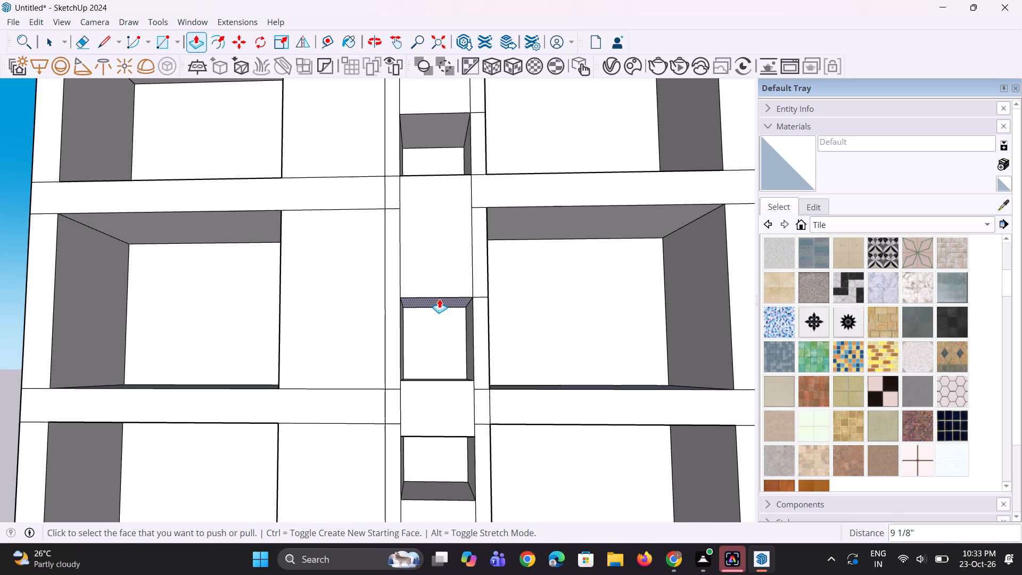
{"action": "middle_click_drag", "start_coordinate": [439, 299], "coordinate": [448, 276]}
{"action": "left_click", "coordinate": [445, 292]}
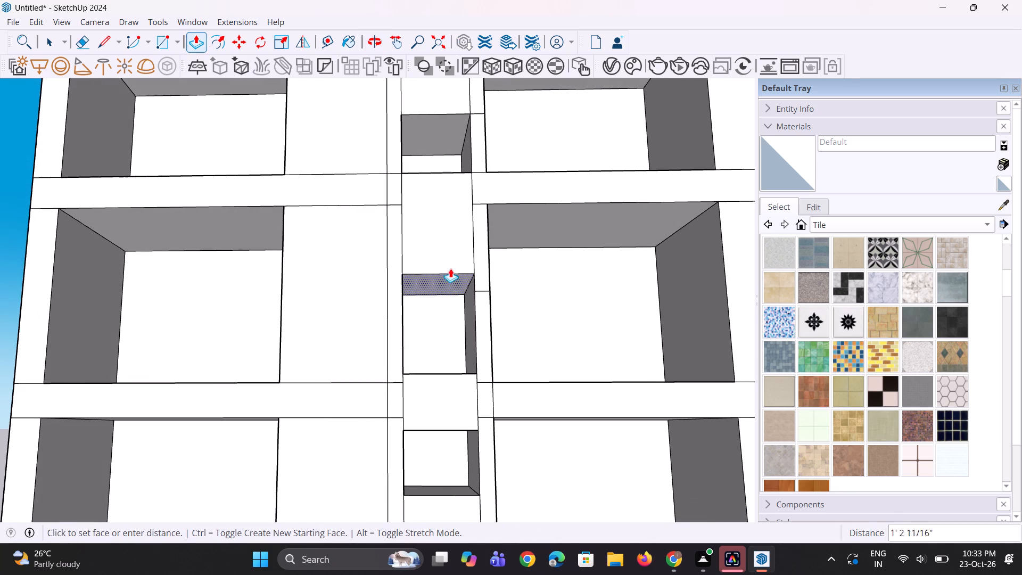
{"action": "left_click", "coordinate": [456, 250]}
{"action": "left_click", "coordinate": [457, 255]}
{"action": "left_click", "coordinate": [453, 278]}
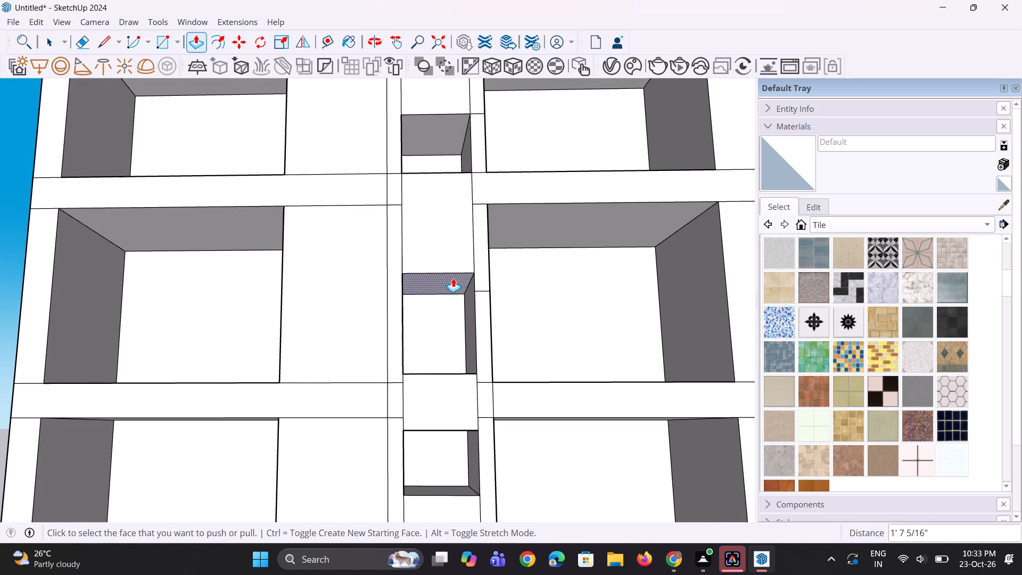
Erase the leftover edge beside the fourth-storey recess and the lower band edge above it, both across the pier's right-hand strip.
{"action": "scroll", "coordinate": [453, 278], "scroll_direction": "down", "scroll_amount": 5}
{"action": "middle_click_drag", "start_coordinate": [452, 279], "coordinate": [437, 374]}
{"action": "scroll", "coordinate": [437, 328], "scroll_direction": "up", "scroll_amount": 6}
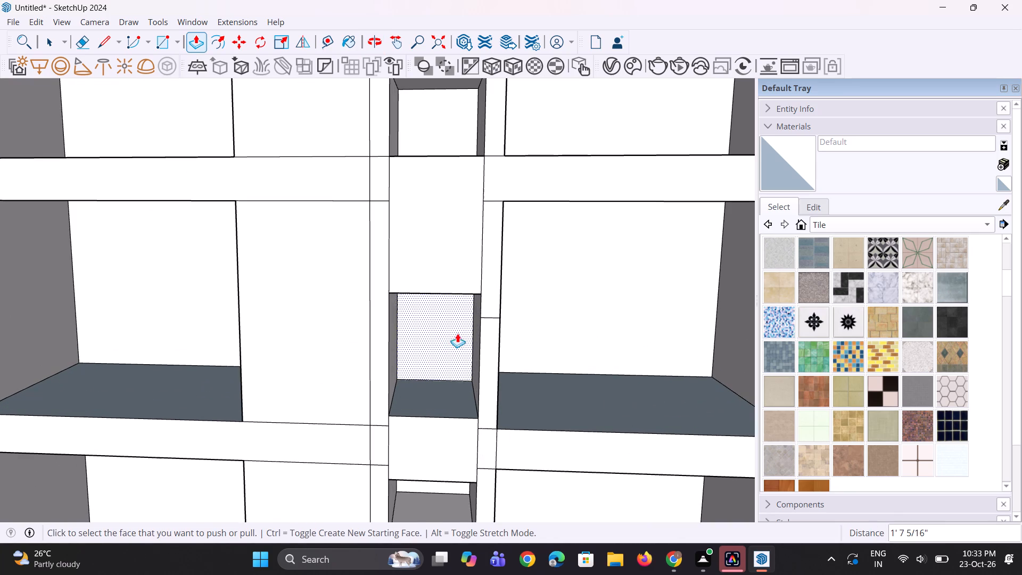
{"action": "key", "text": "e"}
{"action": "left_click", "coordinate": [494, 321]}
{"action": "scroll", "coordinate": [468, 279], "scroll_direction": "down", "scroll_amount": 3}
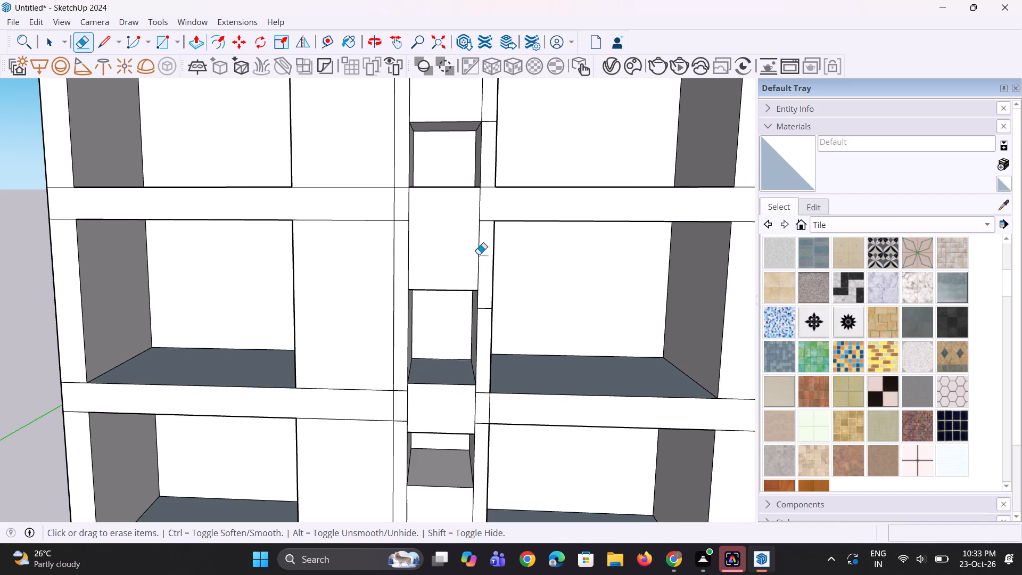
{"action": "left_click", "coordinate": [486, 310]}
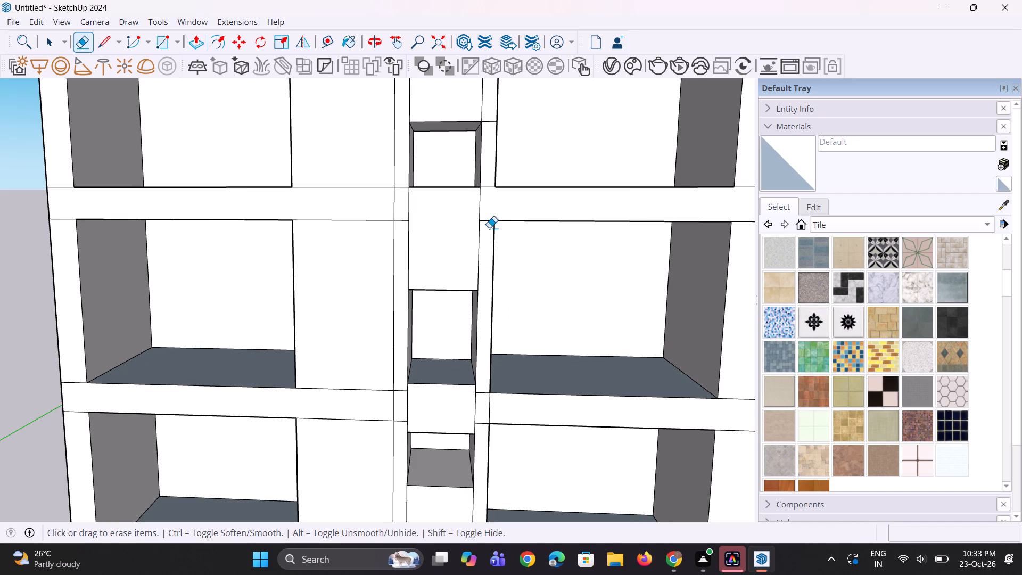
{"action": "left_click", "coordinate": [489, 224]}
{"action": "left_click", "coordinate": [491, 220]}
Draw four vertical lines 2' 2 7/8" long across the band between the first and second storeys, joining the pier and side-strip edges.
{"action": "scroll", "coordinate": [488, 304], "scroll_direction": "down", "scroll_amount": 3}
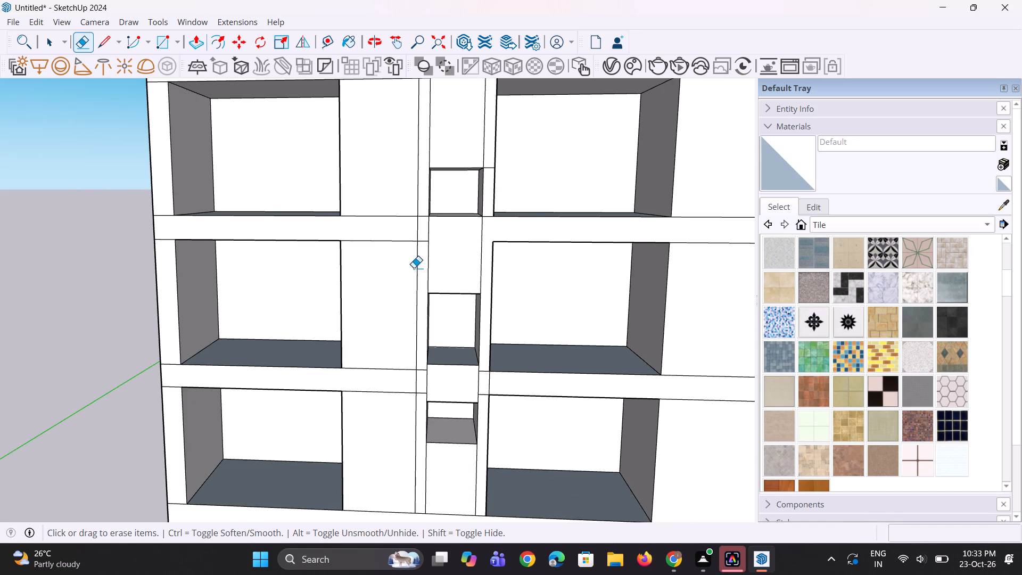
{"action": "scroll", "coordinate": [414, 268], "scroll_direction": "down", "scroll_amount": 3}
{"action": "scroll", "coordinate": [504, 321], "scroll_direction": "down", "scroll_amount": 8}
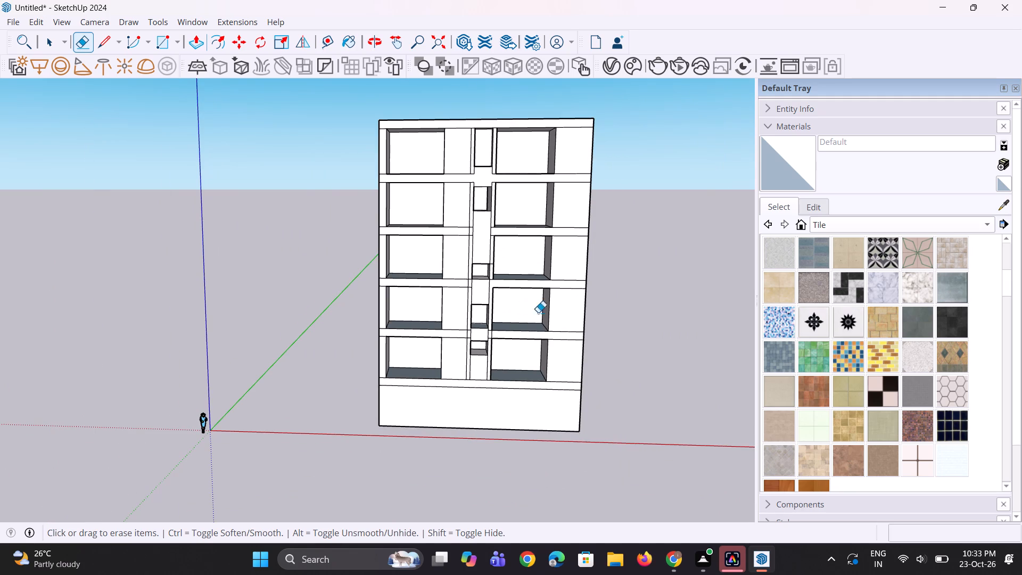
{"action": "scroll", "coordinate": [508, 144], "scroll_direction": "up", "scroll_amount": 11}
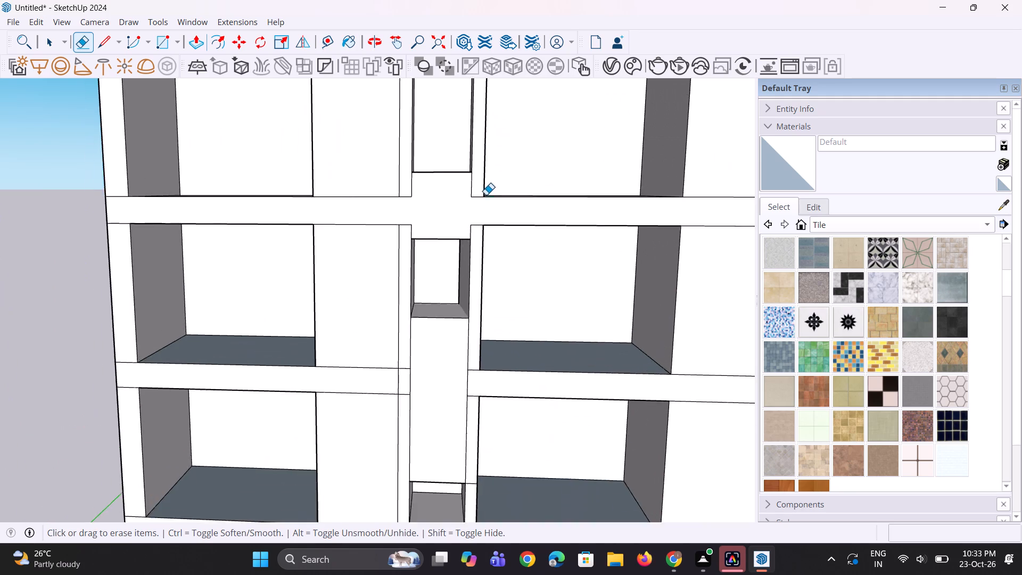
{"action": "scroll", "coordinate": [486, 195], "scroll_direction": "up", "scroll_amount": 6}
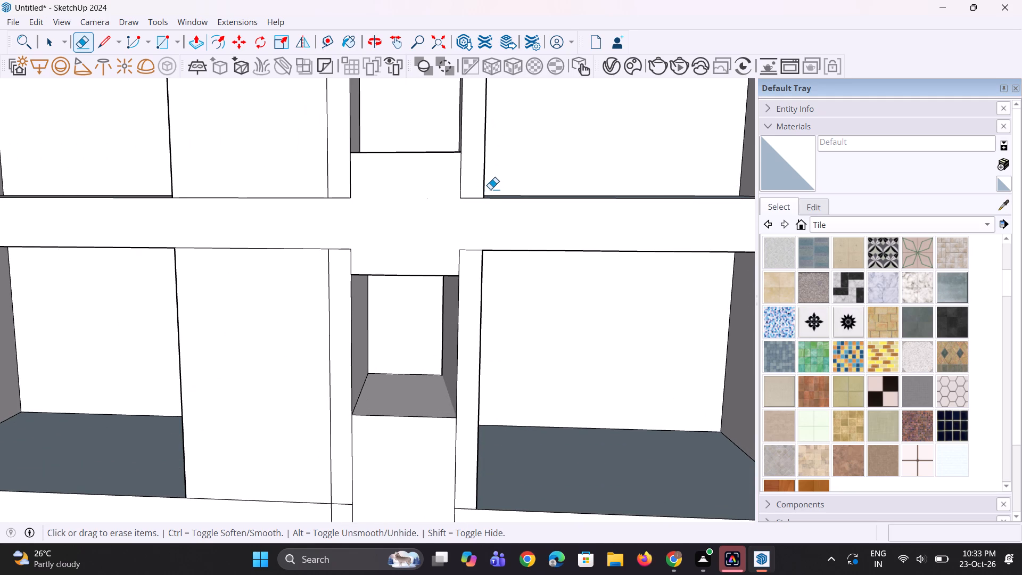
{"action": "key", "text": "l"}
{"action": "left_click", "coordinate": [484, 197]}
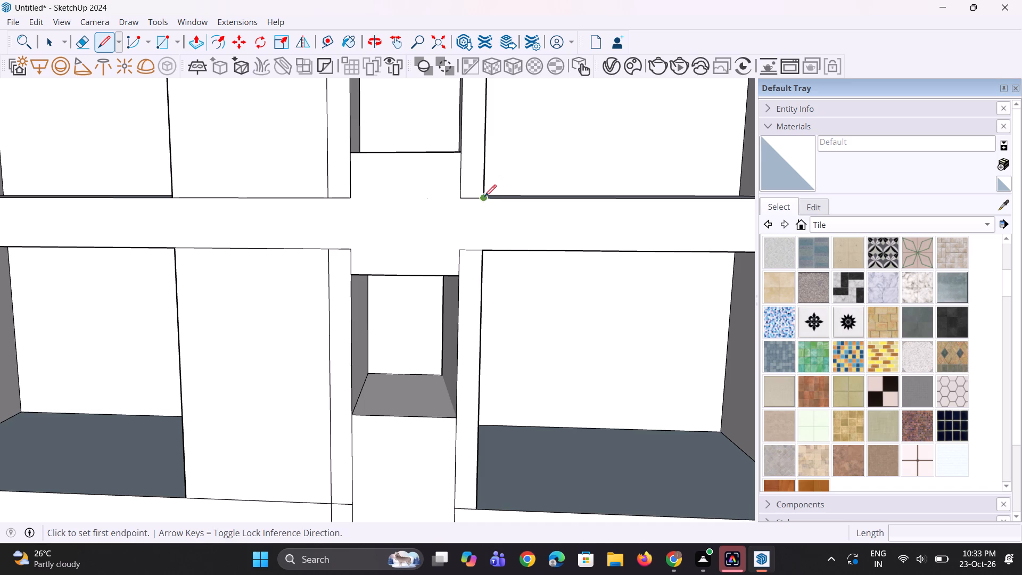
{"action": "left_click", "coordinate": [485, 247]}
{"action": "left_click", "coordinate": [463, 194]}
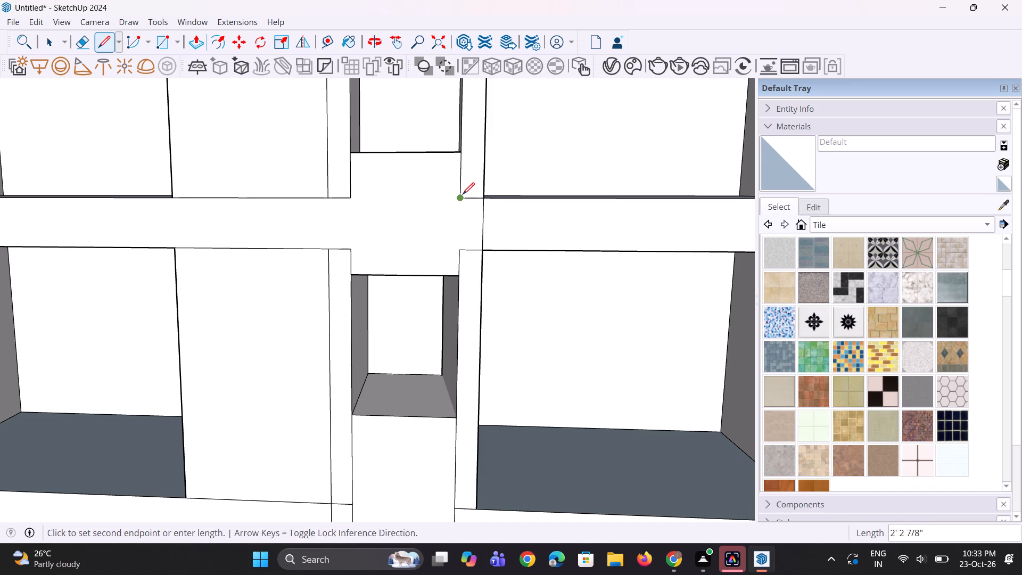
{"action": "left_click", "coordinate": [463, 249]}
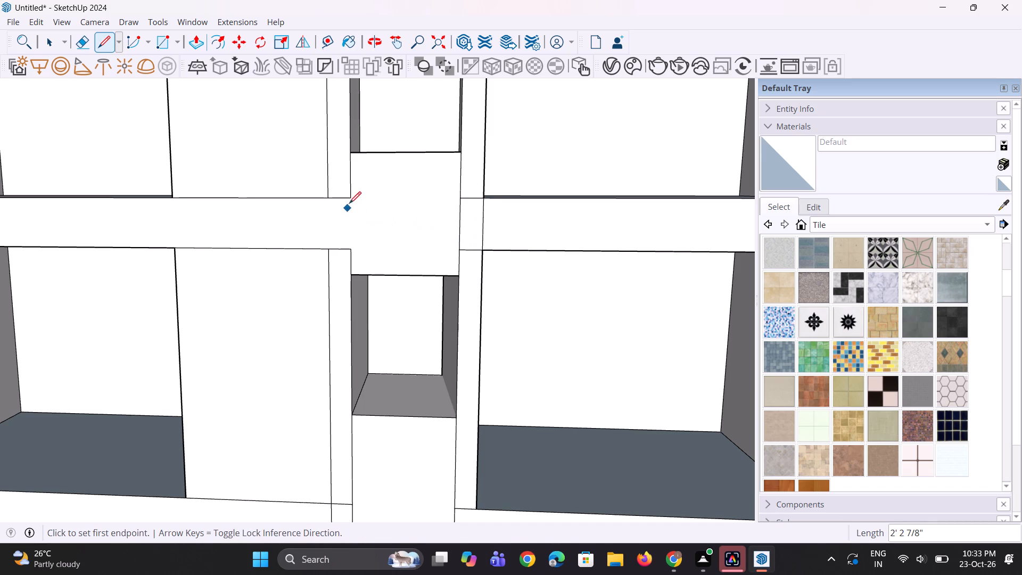
{"action": "left_click", "coordinate": [349, 197]}
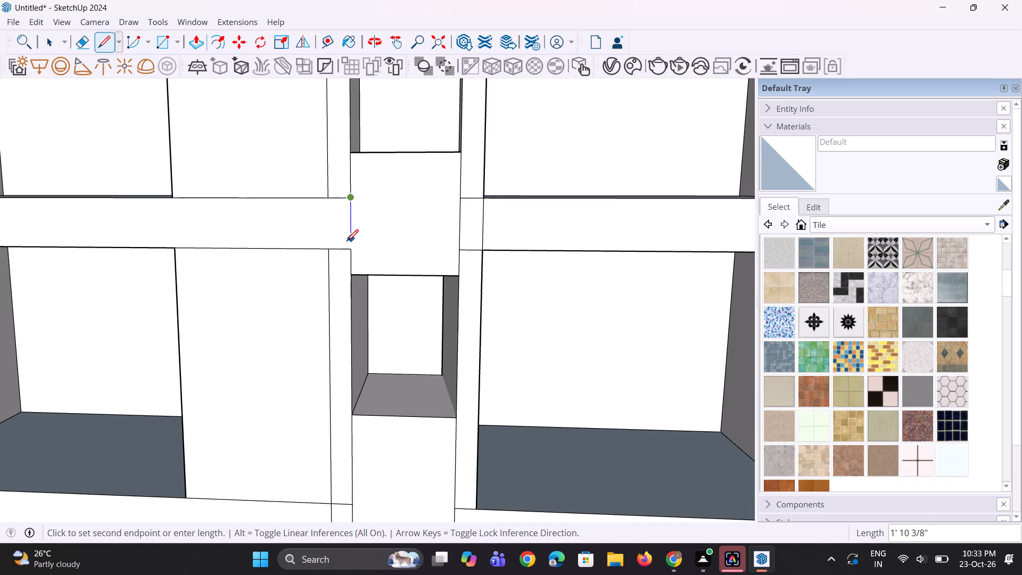
{"action": "left_click", "coordinate": [350, 247]}
{"action": "left_click", "coordinate": [331, 192]}
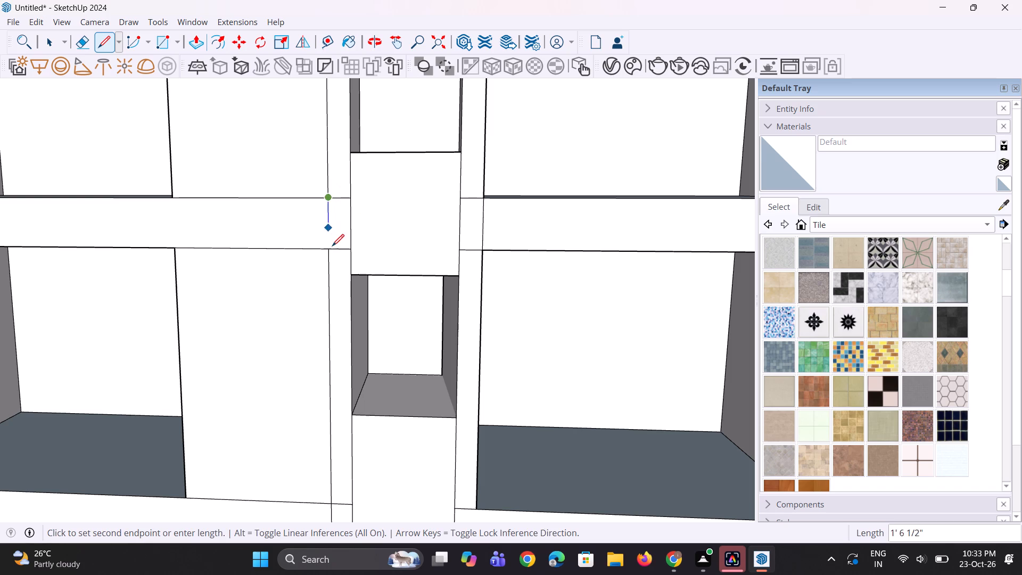
{"action": "left_click", "coordinate": [333, 248]}
Extend the right-hand strip's outer edge with 2' 2 7/8" vertical lines across the second-third and third-fourth storey bands.
{"action": "scroll", "coordinate": [395, 178], "scroll_direction": "down", "scroll_amount": 13}
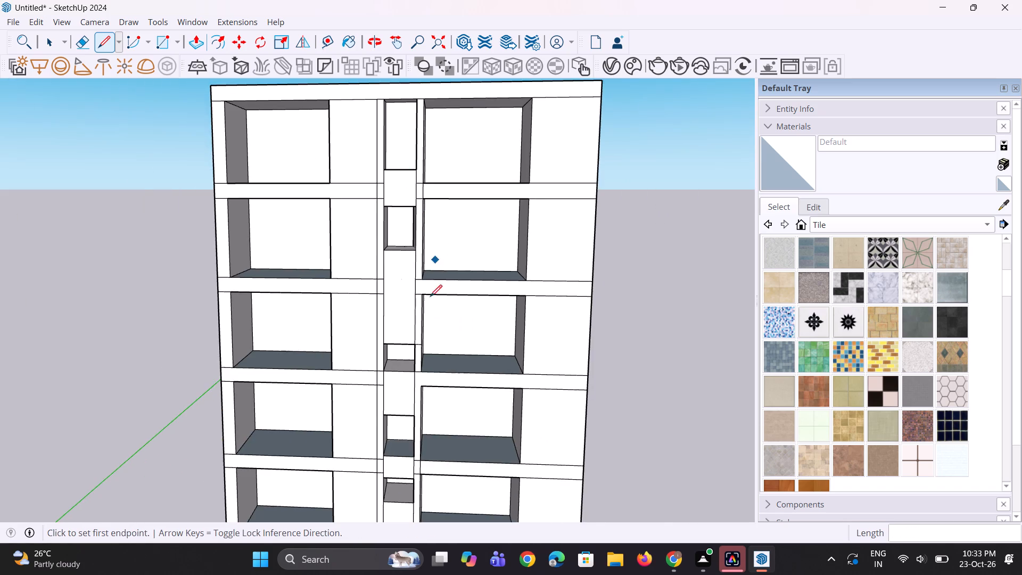
{"action": "scroll", "coordinate": [422, 308], "scroll_direction": "up", "scroll_amount": 11}
{"action": "left_click", "coordinate": [419, 235]}
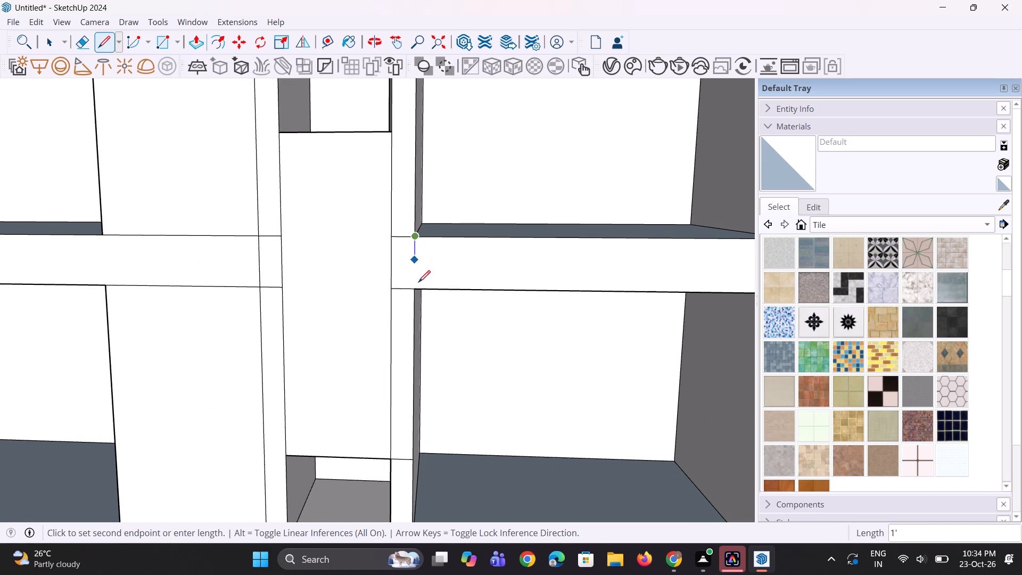
{"action": "left_click", "coordinate": [418, 287]}
{"action": "scroll", "coordinate": [455, 212], "scroll_direction": "down", "scroll_amount": 10}
{"action": "scroll", "coordinate": [438, 339], "scroll_direction": "up", "scroll_amount": 3}
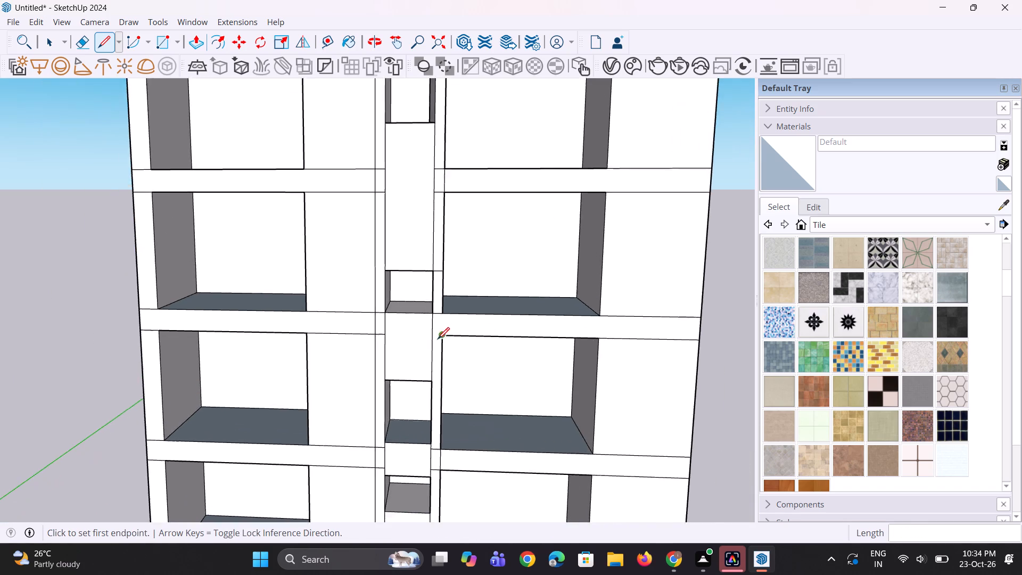
{"action": "scroll", "coordinate": [438, 339], "scroll_direction": "up", "scroll_amount": 5}
{"action": "left_click", "coordinate": [444, 301]}
{"action": "left_click", "coordinate": [442, 340]}
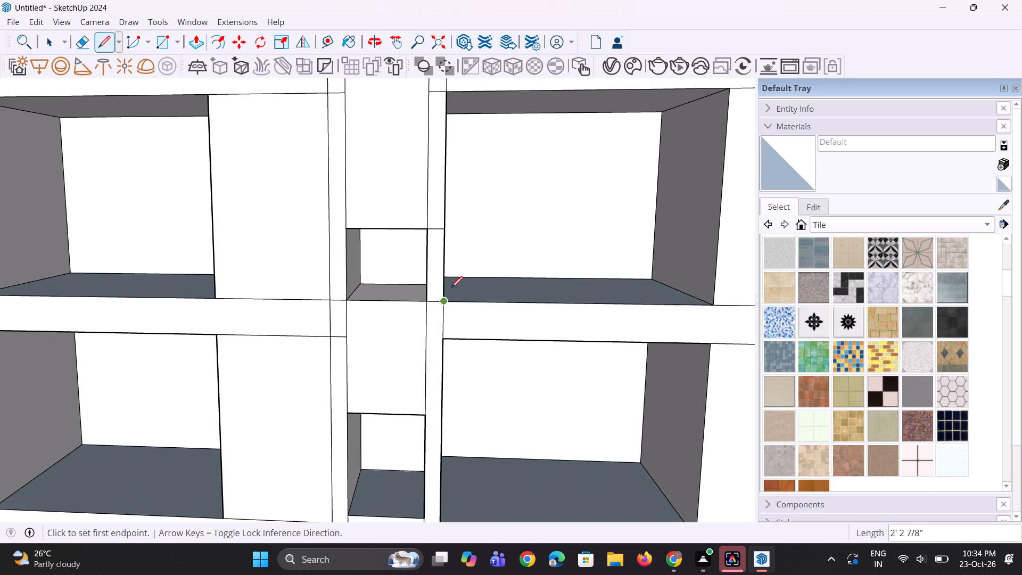
Erase the short horizontal band edges crossing both side strips of the pier between the fourth and fifth storeys.
{"action": "scroll", "coordinate": [451, 277], "scroll_direction": "down", "scroll_amount": 10}
{"action": "scroll", "coordinate": [441, 395], "scroll_direction": "up", "scroll_amount": 8}
{"action": "middle_click_drag", "start_coordinate": [436, 372], "coordinate": [431, 372]}
{"action": "scroll", "coordinate": [435, 354], "scroll_direction": "up", "scroll_amount": 4}
{"action": "key", "text": "e"}
{"action": "scroll", "coordinate": [452, 344], "scroll_direction": "up", "scroll_amount": 3}
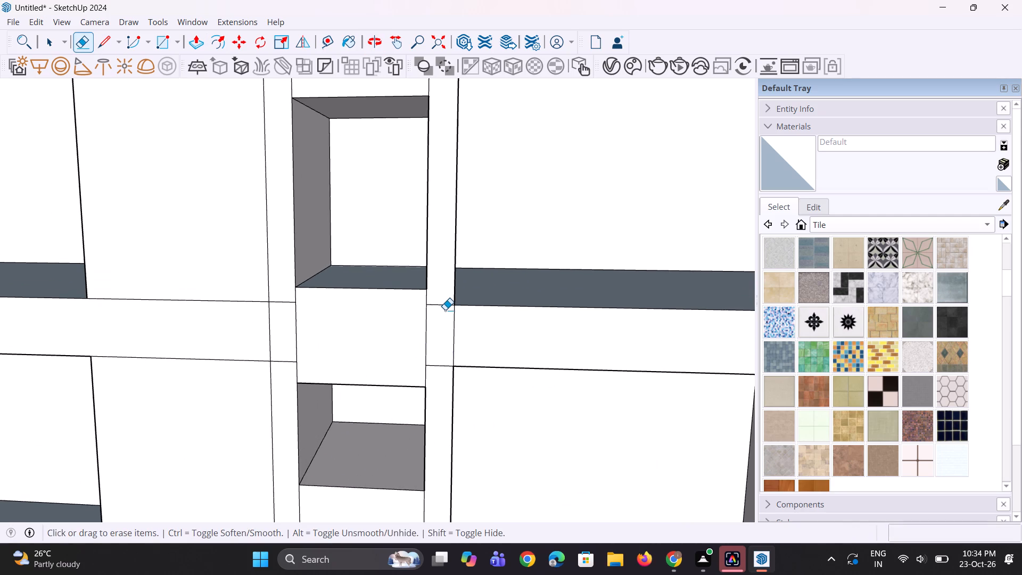
{"action": "left_click", "coordinate": [445, 308]}
{"action": "left_click_drag", "start_coordinate": [442, 303], "coordinate": [442, 309]}
{"action": "left_click_drag", "start_coordinate": [436, 355], "coordinate": [438, 356]}
{"action": "left_click_drag", "start_coordinate": [438, 356], "coordinate": [442, 378]}
{"action": "scroll", "coordinate": [499, 348], "scroll_direction": "down", "scroll_amount": 5}
{"action": "scroll", "coordinate": [329, 342], "scroll_direction": "up", "scroll_amount": 8}
{"action": "left_click_drag", "start_coordinate": [377, 291], "coordinate": [377, 350]}
{"action": "left_click_drag", "start_coordinate": [377, 363], "coordinate": [383, 397]}
Erase the short band edges crossing both side strips between the third and fourth storeys, plus the leftover edge beside the third-storey recess's ceiling.
{"action": "scroll", "coordinate": [417, 364], "scroll_direction": "down", "scroll_amount": 16}
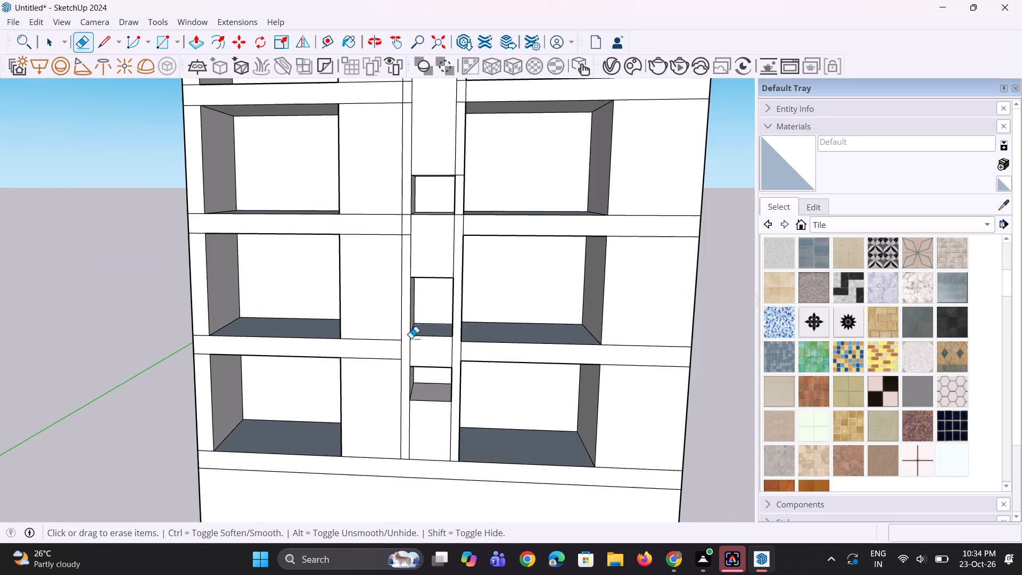
{"action": "scroll", "coordinate": [423, 175], "scroll_direction": "up", "scroll_amount": 17}
{"action": "left_click_drag", "start_coordinate": [403, 207], "coordinate": [404, 328]}
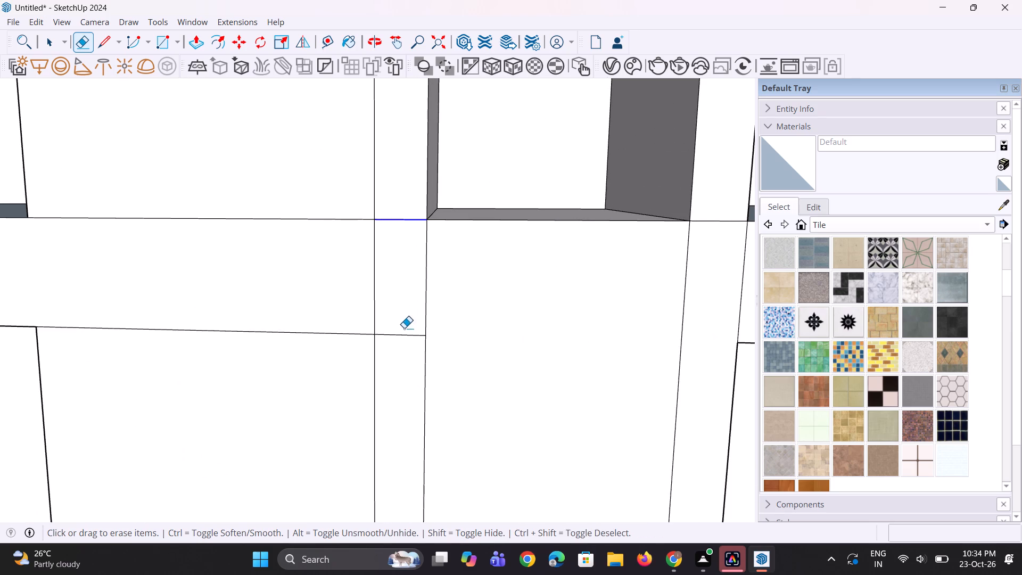
{"action": "left_click_drag", "start_coordinate": [404, 328], "coordinate": [408, 351]}
{"action": "scroll", "coordinate": [410, 345], "scroll_direction": "down", "scroll_amount": 6}
{"action": "scroll", "coordinate": [570, 271], "scroll_direction": "up", "scroll_amount": 3}
{"action": "left_click_drag", "start_coordinate": [582, 269], "coordinate": [583, 324]}
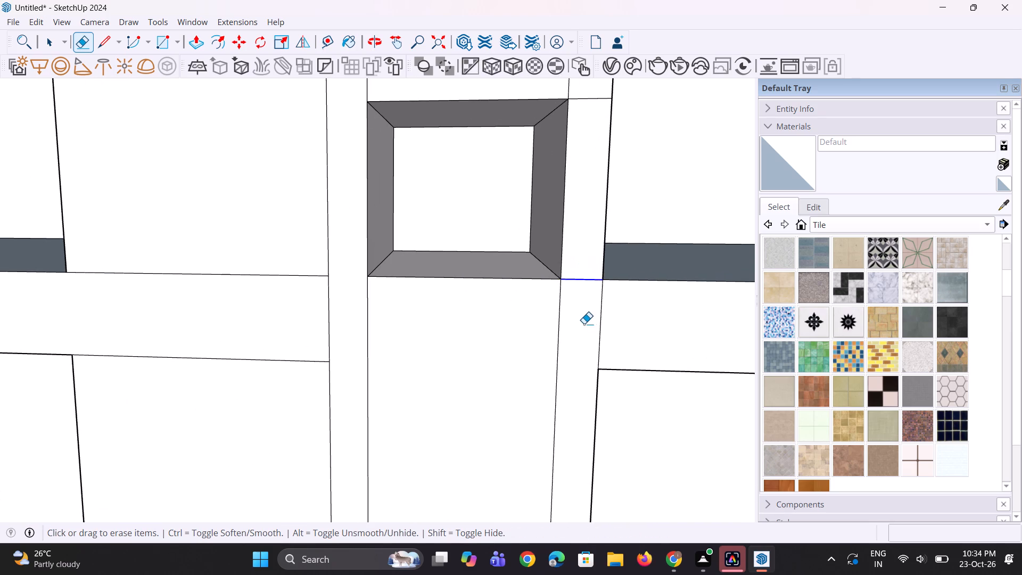
{"action": "scroll", "coordinate": [587, 323], "scroll_direction": "down", "scroll_amount": 10}
{"action": "scroll", "coordinate": [589, 209], "scroll_direction": "up", "scroll_amount": 3}
{"action": "left_click_drag", "start_coordinate": [589, 228], "coordinate": [587, 280]}
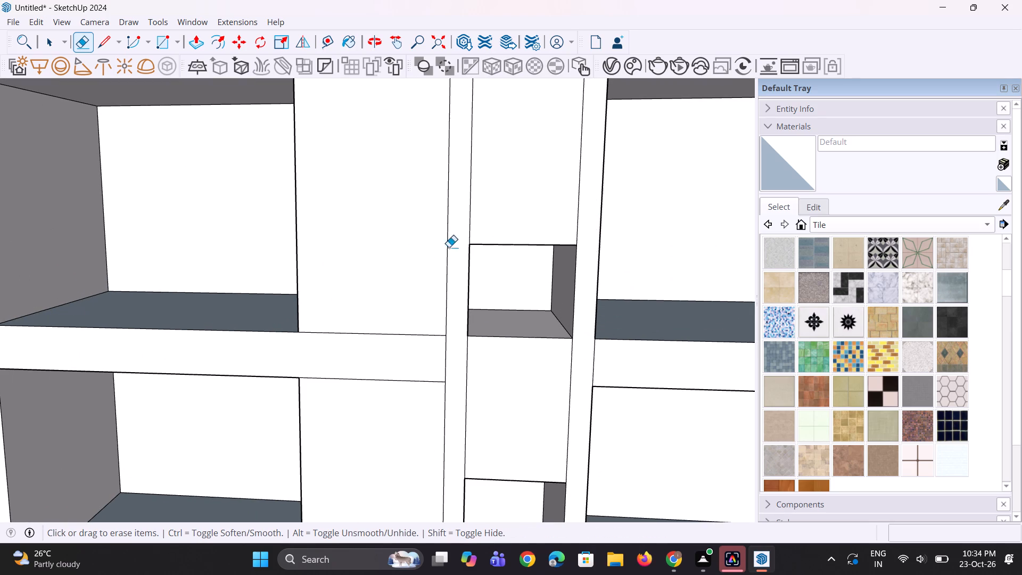
Erase the short horizontal band edges crossing both side strips of the pier between the second and third storeys.
{"action": "scroll", "coordinate": [406, 273], "scroll_direction": "down", "scroll_amount": 9}
{"action": "scroll", "coordinate": [424, 110], "scroll_direction": "up", "scroll_amount": 11}
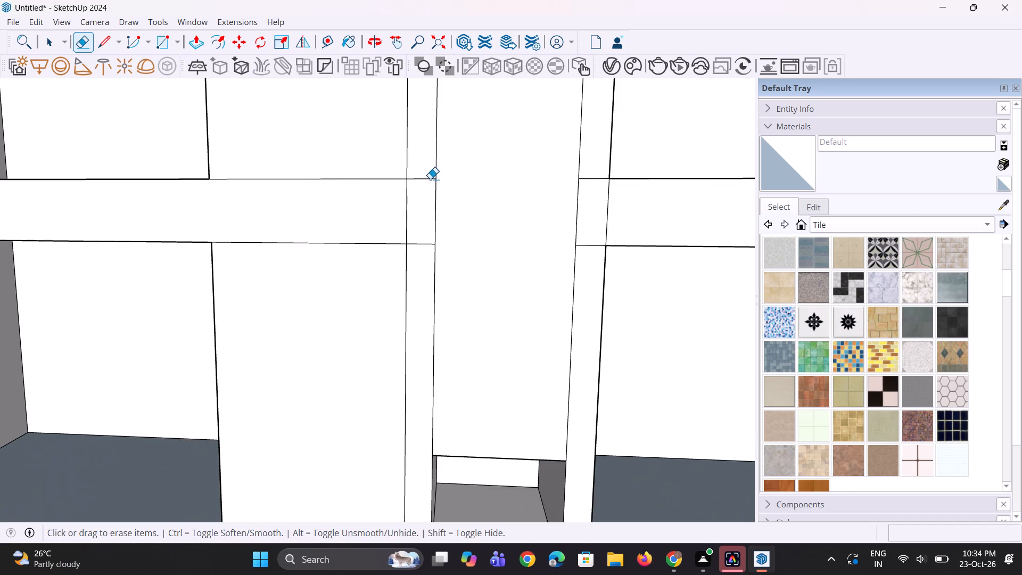
{"action": "left_click_drag", "start_coordinate": [430, 177], "coordinate": [429, 219]}
{"action": "left_click_drag", "start_coordinate": [422, 235], "coordinate": [416, 267]}
{"action": "left_click_drag", "start_coordinate": [591, 176], "coordinate": [597, 231]}
{"action": "left_click_drag", "start_coordinate": [595, 251], "coordinate": [595, 287]}
{"action": "left_click_drag", "start_coordinate": [595, 287], "coordinate": [595, 287]}
{"action": "scroll", "coordinate": [595, 287], "scroll_direction": "down", "scroll_amount": 1}
{"action": "left_click_drag", "start_coordinate": [592, 250], "coordinate": [582, 275]}
Erase the short horizontal band edges crossing both side strips of the pier between the first and second storeys.
{"action": "scroll", "coordinate": [583, 276], "scroll_direction": "down", "scroll_amount": 7}
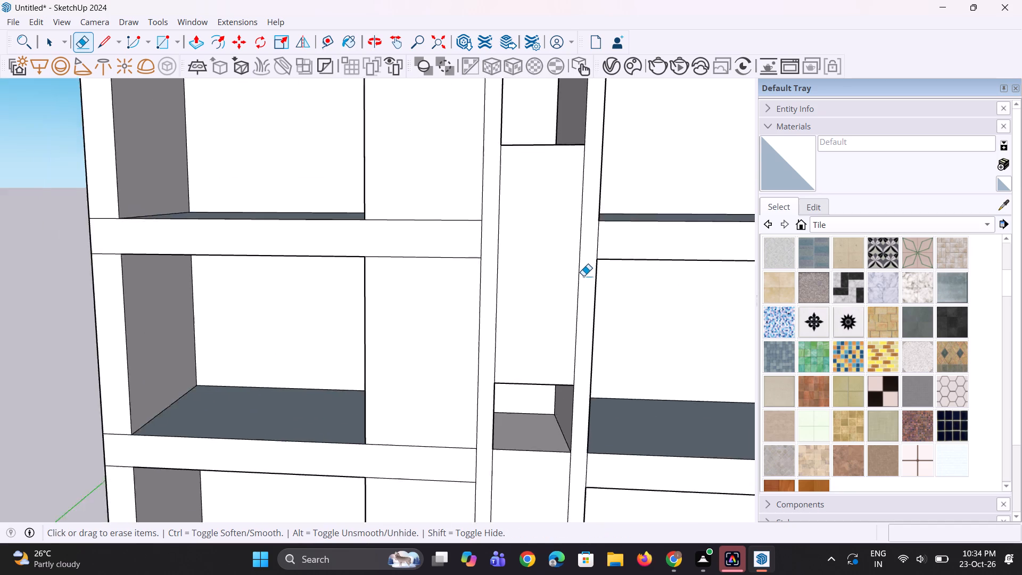
{"action": "scroll", "coordinate": [583, 276], "scroll_direction": "down", "scroll_amount": 9}
{"action": "scroll", "coordinate": [599, 145], "scroll_direction": "up", "scroll_amount": 17}
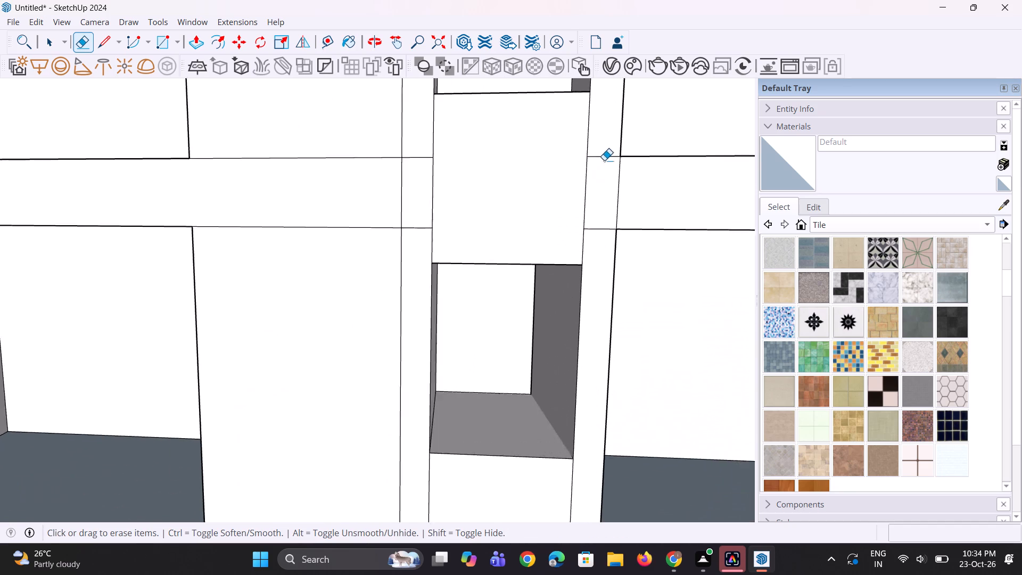
{"action": "left_click_drag", "start_coordinate": [610, 150], "coordinate": [603, 234]}
{"action": "left_click_drag", "start_coordinate": [395, 151], "coordinate": [396, 278]}
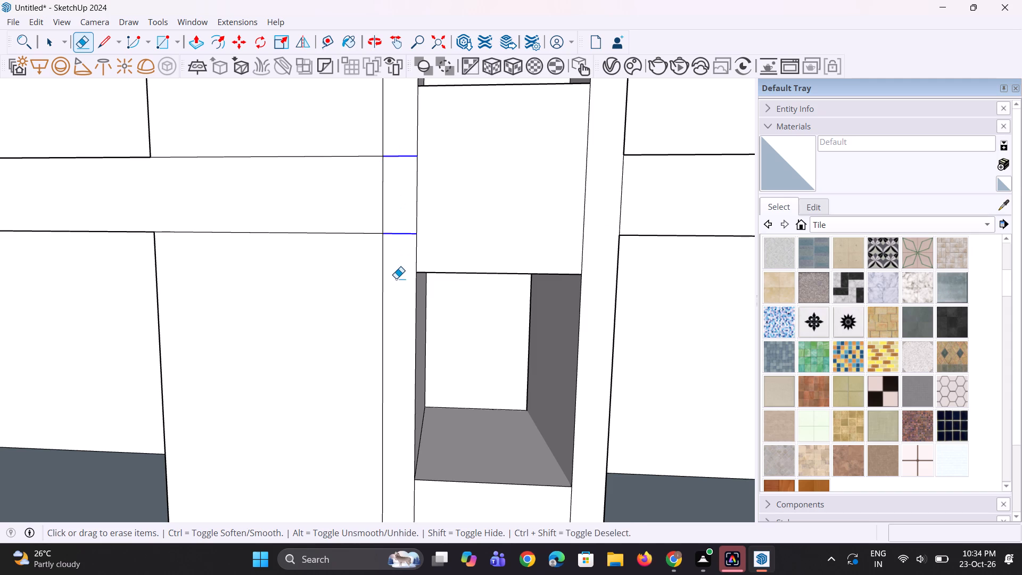
Erase the two short horizontal band edges crossing the pier's left side strip between the fifth and sixth storeys.
{"action": "left_click_drag", "start_coordinate": [396, 278], "coordinate": [397, 279]}
Examine the pier's two side strips and recesses from the front, from below and from above for leftover edges.
{"action": "scroll", "coordinate": [491, 280], "scroll_direction": "down", "scroll_amount": 15}
{"action": "scroll", "coordinate": [505, 266], "scroll_direction": "up", "scroll_amount": 3}
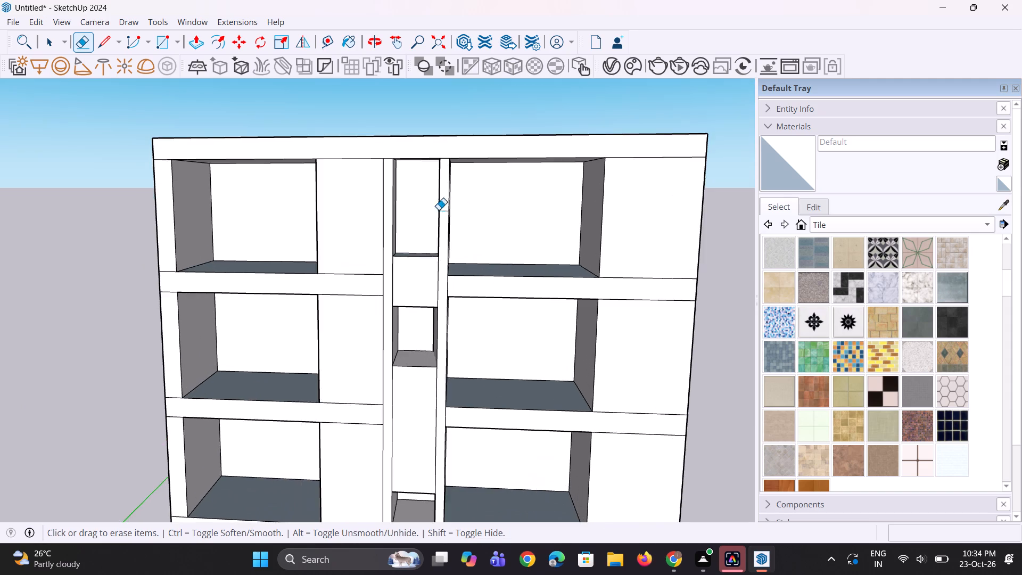
{"action": "scroll", "coordinate": [436, 210], "scroll_direction": "down", "scroll_amount": 5}
{"action": "middle_click_drag", "start_coordinate": [433, 335], "coordinate": [438, 241]}
{"action": "scroll", "coordinate": [427, 282], "scroll_direction": "up", "scroll_amount": 3}
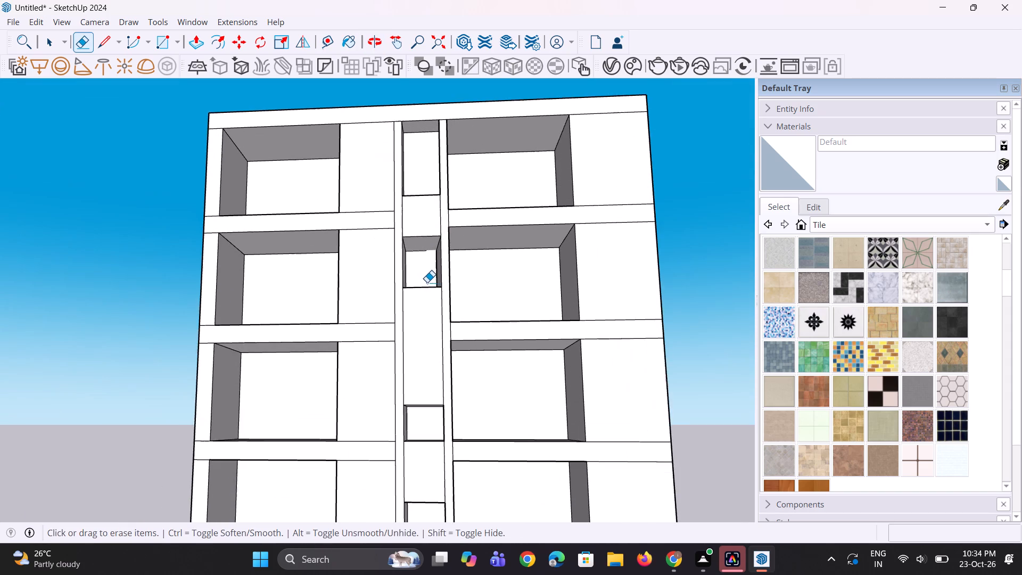
{"action": "scroll", "coordinate": [433, 277], "scroll_direction": "up", "scroll_amount": 2}
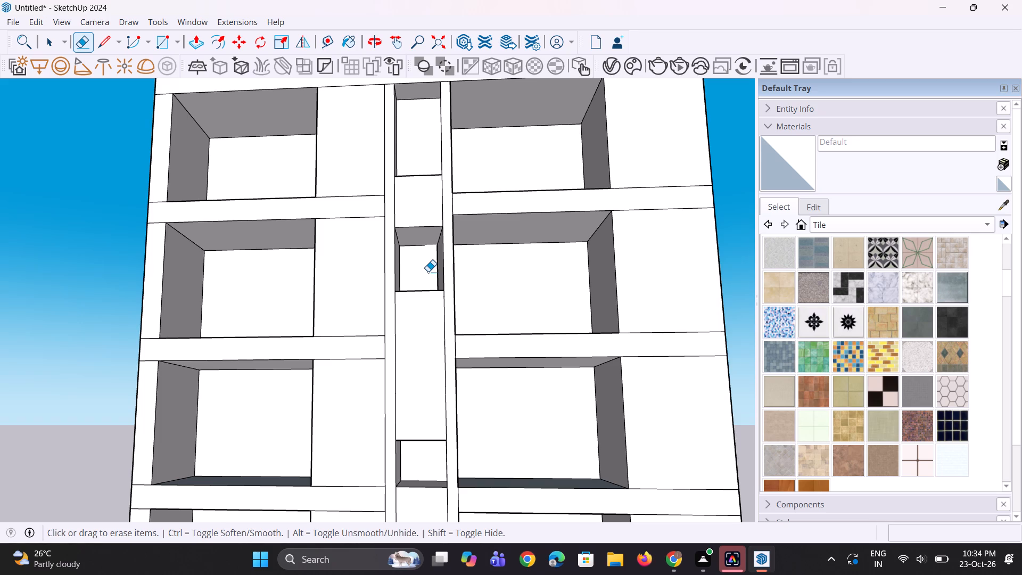
{"action": "scroll", "coordinate": [441, 283], "scroll_direction": "down", "scroll_amount": 4}
{"action": "middle_click_drag", "start_coordinate": [449, 290], "coordinate": [408, 365]}
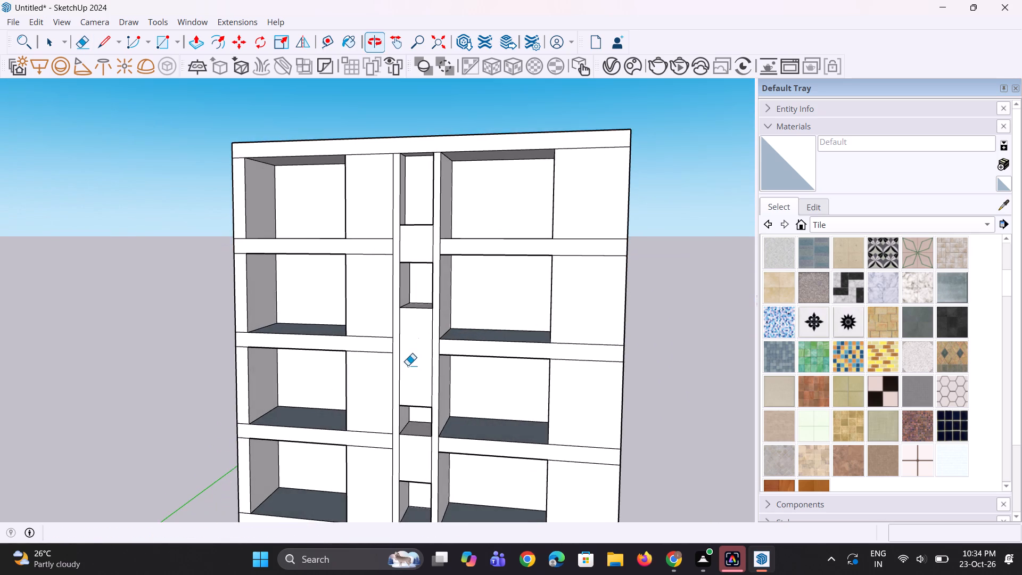
{"action": "scroll", "coordinate": [408, 326], "scroll_direction": "down", "scroll_amount": 4}
{"action": "middle_click_drag", "start_coordinate": [402, 230], "coordinate": [422, 286]}
{"action": "scroll", "coordinate": [443, 200], "scroll_direction": "up", "scroll_amount": 3}
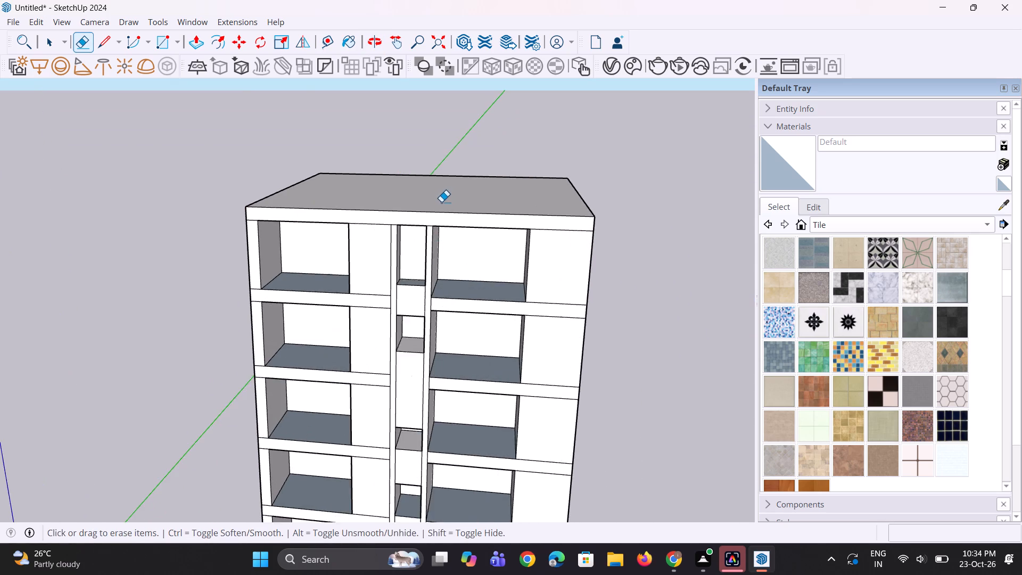
Push/Pull both side strips of the pier outward from the facade by about 2' 3" to form vertical fins.
{"action": "scroll", "coordinate": [441, 202], "scroll_direction": "up", "scroll_amount": 5}
{"action": "middle_click_drag", "start_coordinate": [435, 237], "coordinate": [405, 253]}
{"action": "key", "text": "p"}
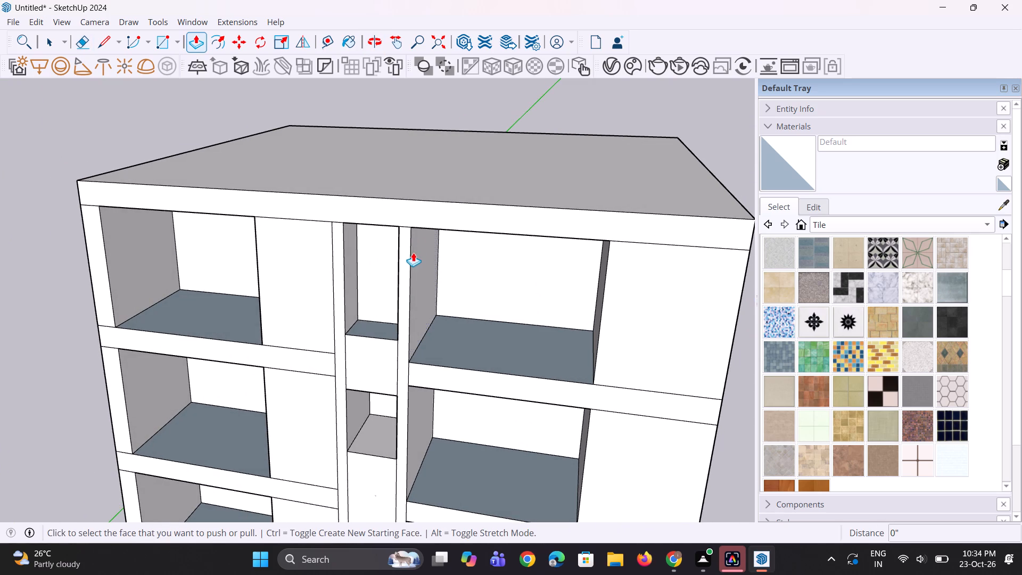
{"action": "left_click", "coordinate": [405, 250]}
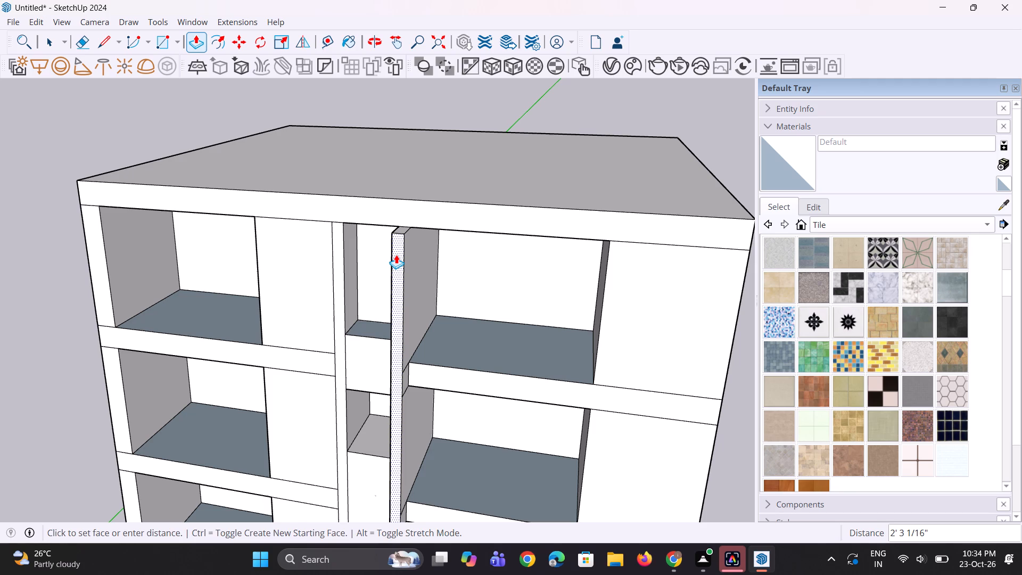
{"action": "left_click", "coordinate": [396, 254]}
{"action": "double_click", "coordinate": [337, 298]}
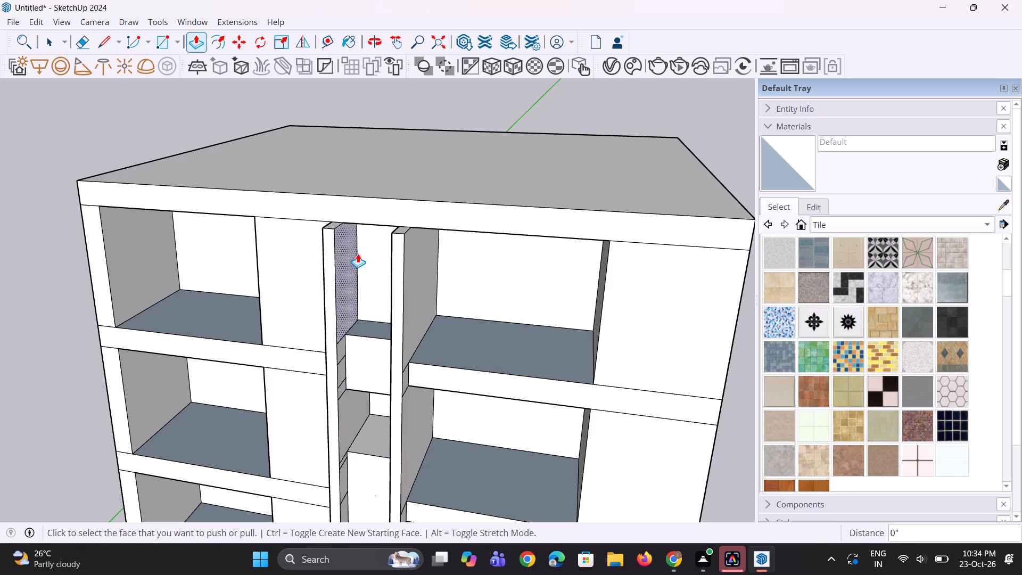
Raise the right fin's top past the roof by about 6' 5" in total, and extend the left fin to the same height.
{"action": "middle_click_drag", "start_coordinate": [372, 229], "coordinate": [388, 275]}
{"action": "left_click", "coordinate": [411, 262]}
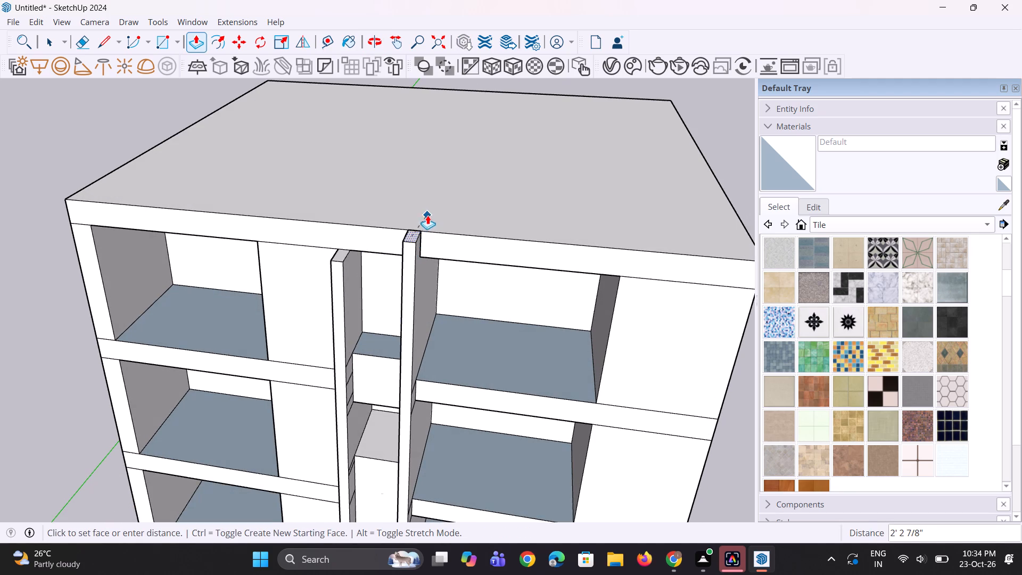
{"action": "left_click", "coordinate": [431, 207]}
{"action": "left_click", "coordinate": [411, 237]}
{"action": "left_click", "coordinate": [425, 186]}
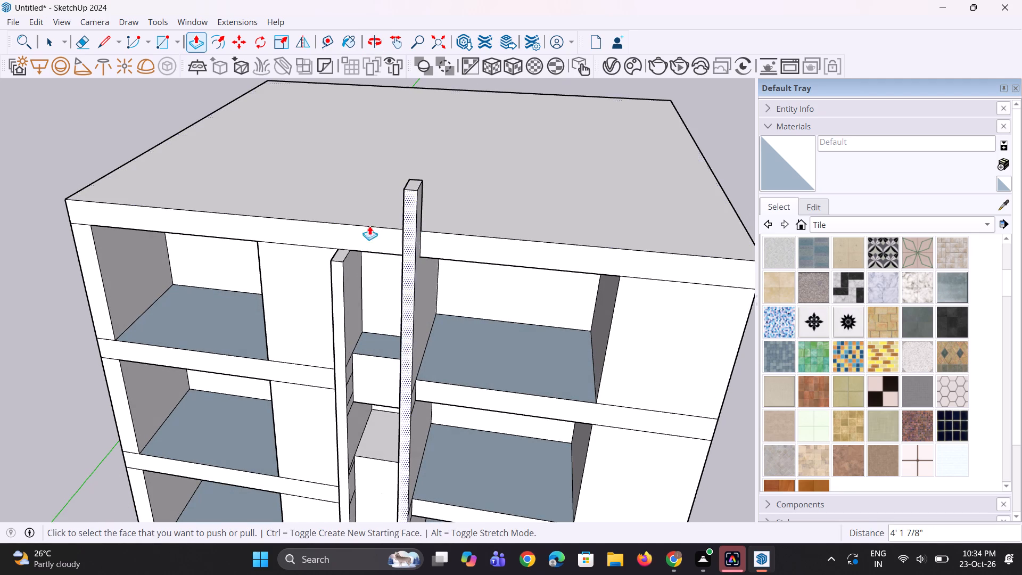
{"action": "left_click", "coordinate": [342, 253]}
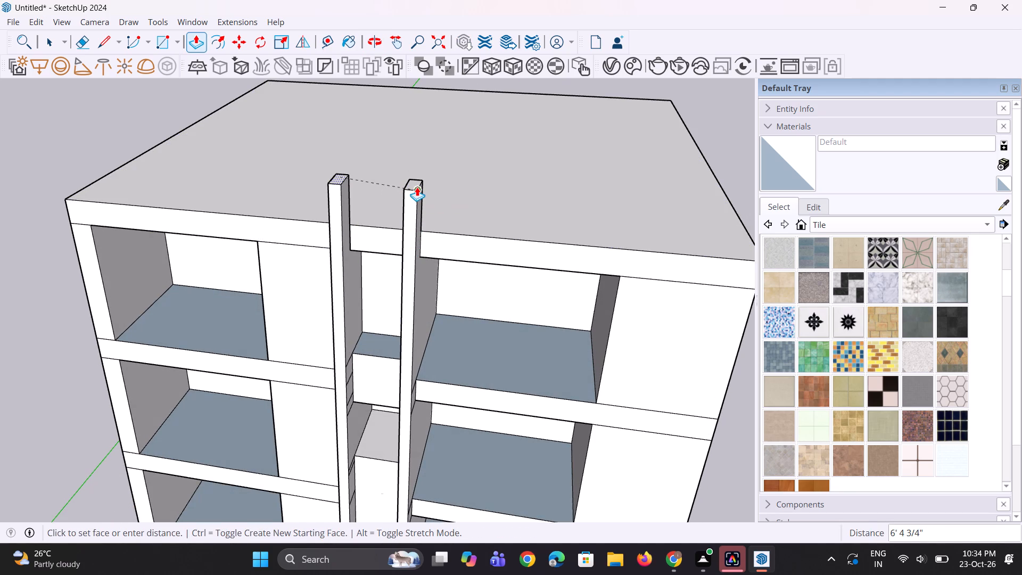
{"action": "left_click", "coordinate": [417, 187]}
Raise the tops of both fins by about another 1' 1".
{"action": "scroll", "coordinate": [387, 223], "scroll_direction": "down", "scroll_amount": 4}
{"action": "middle_click_drag", "start_coordinate": [387, 223], "coordinate": [411, 170]}
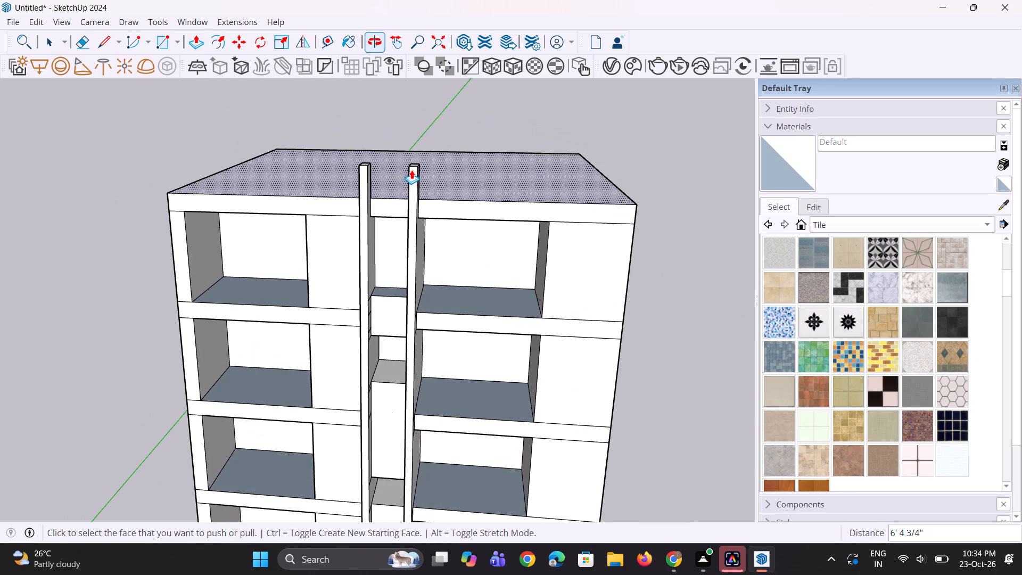
{"action": "middle_click_drag", "start_coordinate": [421, 172], "coordinate": [376, 229]}
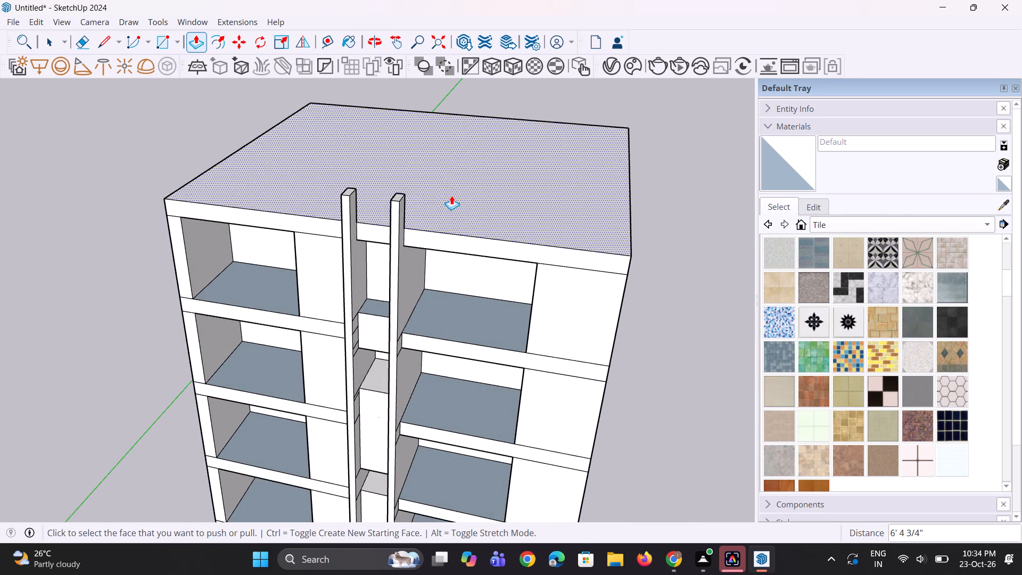
{"action": "scroll", "coordinate": [431, 195], "scroll_direction": "up", "scroll_amount": 5}
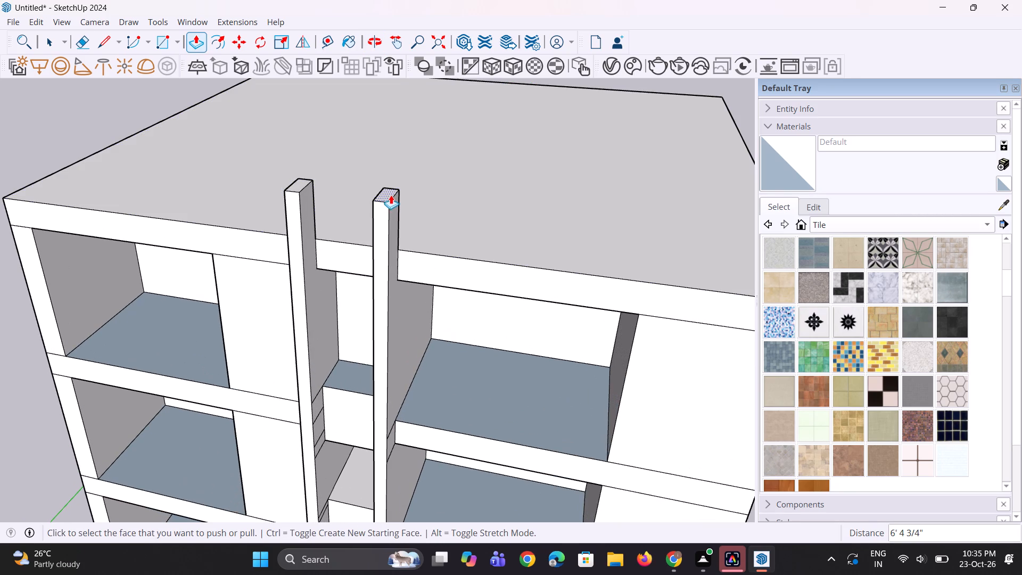
{"action": "left_click", "coordinate": [390, 194]}
{"action": "left_click", "coordinate": [399, 177]}
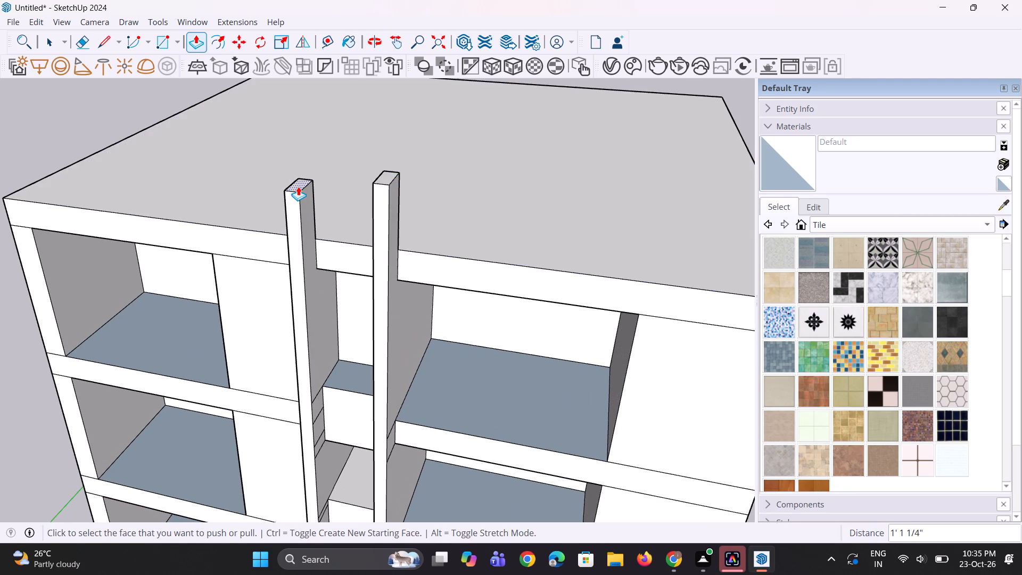
{"action": "double_click", "coordinate": [298, 186]}
Extend the rear faces of both fins' above-roof portions back over the roof by the same distance, left fin first.
{"action": "middle_click_drag", "start_coordinate": [348, 182], "coordinate": [678, 144]}
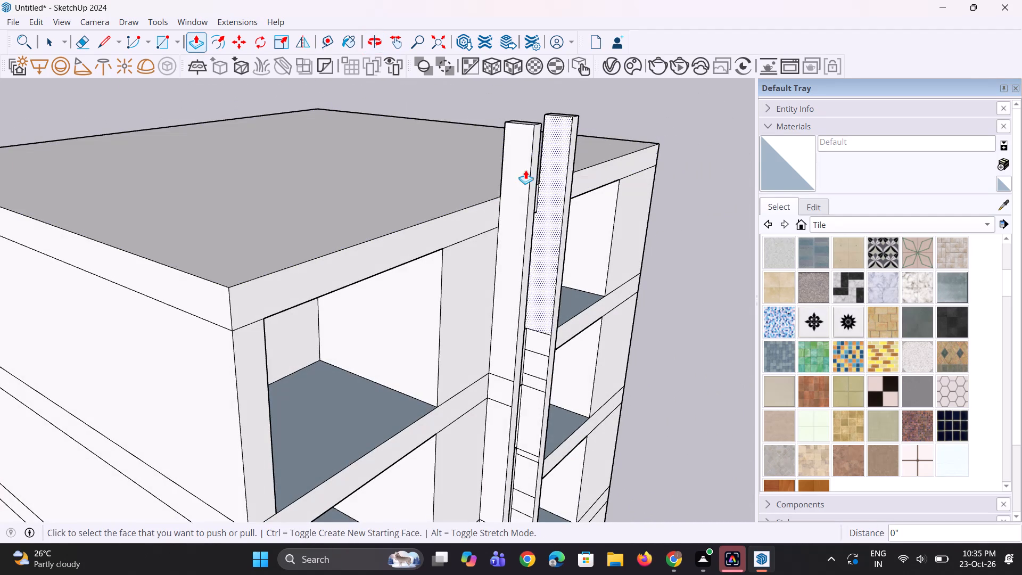
{"action": "middle_click_drag", "start_coordinate": [491, 179], "coordinate": [711, 203]}
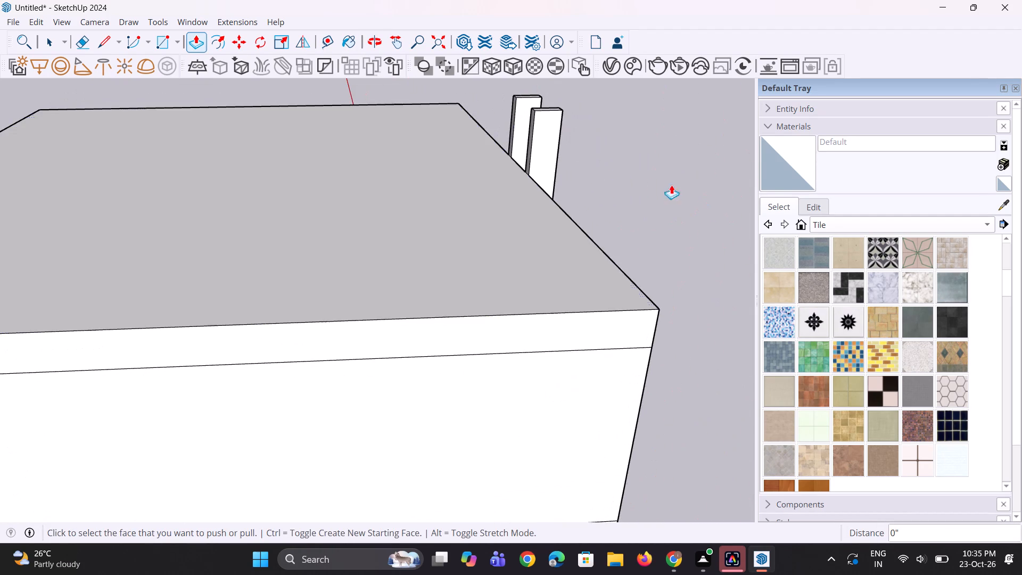
{"action": "scroll", "coordinate": [581, 152], "scroll_direction": "up", "scroll_amount": 6}
{"action": "middle_click_drag", "start_coordinate": [555, 145], "coordinate": [572, 162]}
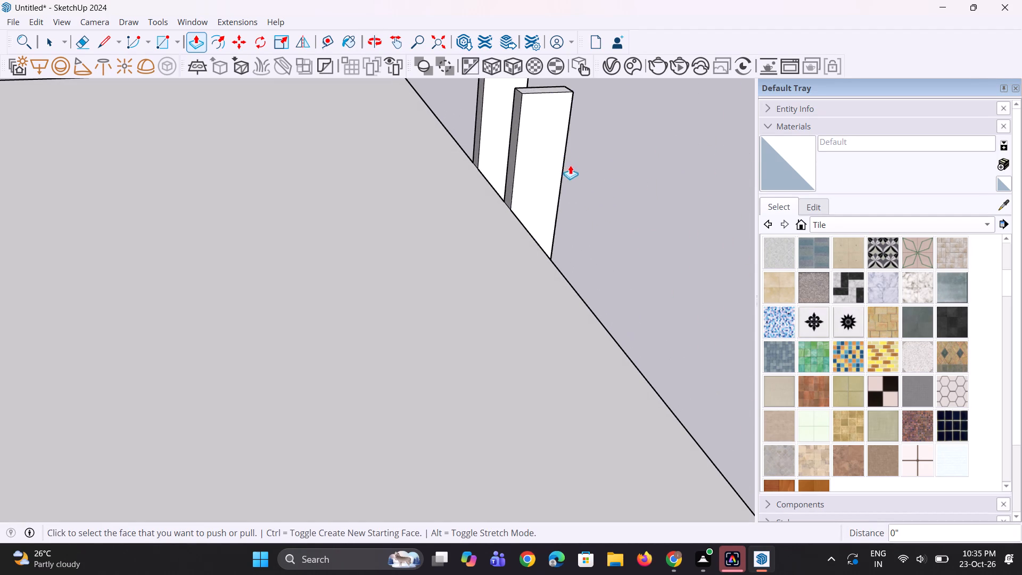
{"action": "left_click", "coordinate": [509, 152]}
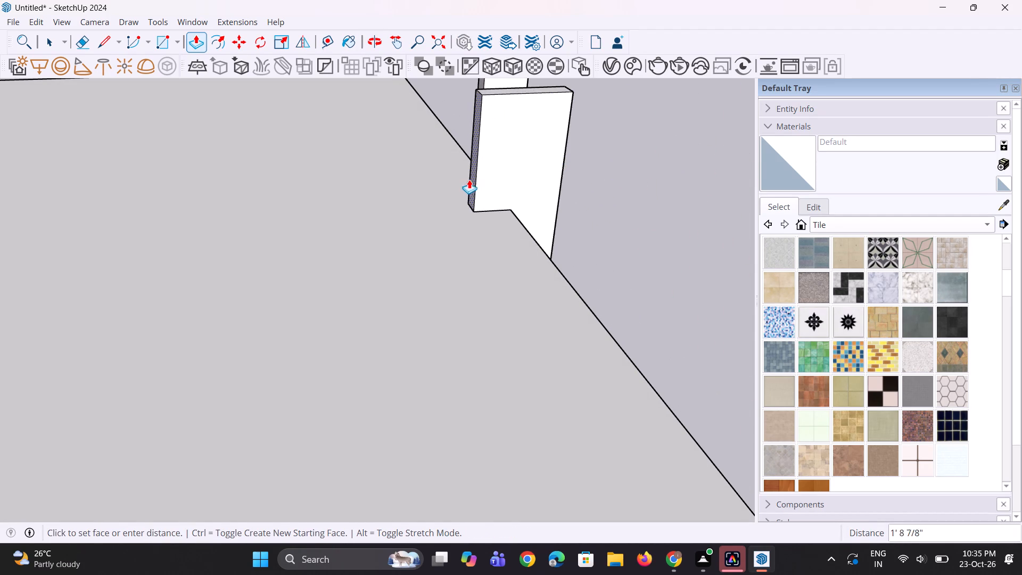
{"action": "left_click", "coordinate": [446, 190]}
{"action": "scroll", "coordinate": [439, 200], "scroll_direction": "down", "scroll_amount": 5}
{"action": "middle_click_drag", "start_coordinate": [601, 208], "coordinate": [302, 209]}
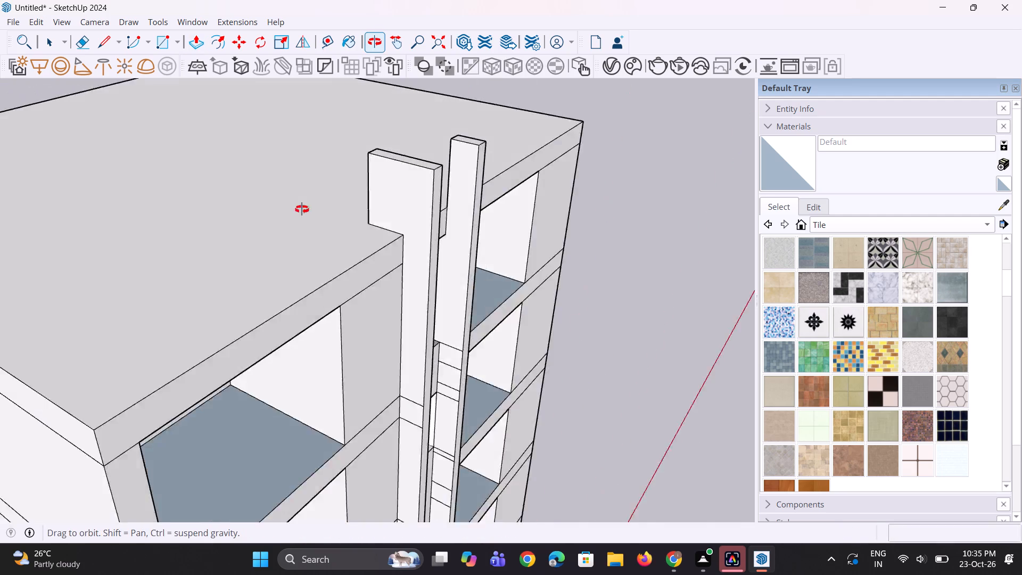
{"action": "middle_click_drag", "start_coordinate": [302, 209], "coordinate": [137, 193]}
{"action": "middle_click_drag", "start_coordinate": [474, 126], "coordinate": [17, 227]}
{"action": "scroll", "coordinate": [203, 121], "scroll_direction": "up", "scroll_amount": 4}
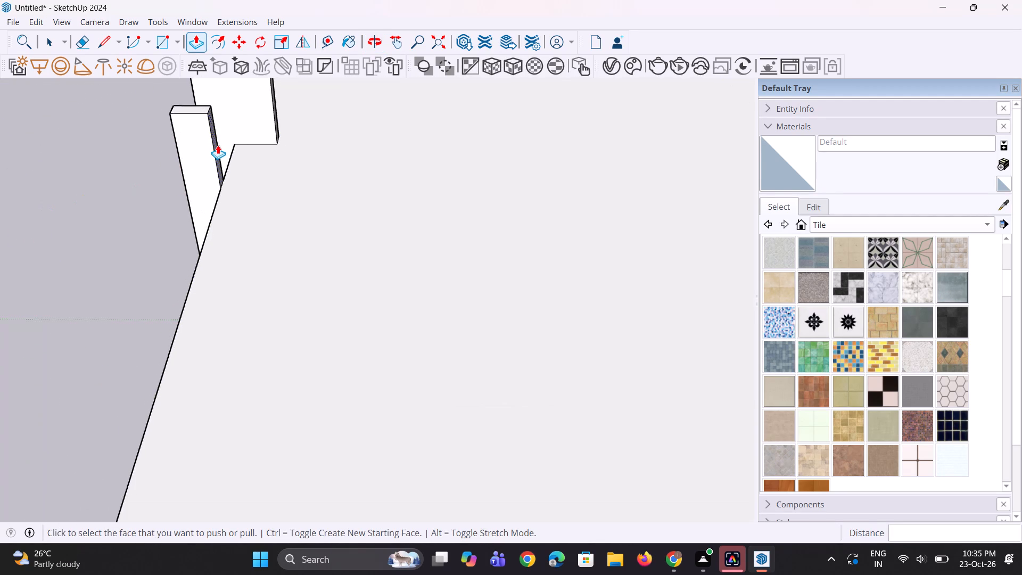
{"action": "double_click", "coordinate": [218, 145]}
Raise the tops of the two fins' deepened rooftop portions by about another 2' 4".
{"action": "scroll", "coordinate": [371, 198], "scroll_direction": "down", "scroll_amount": 5}
{"action": "middle_click_drag", "start_coordinate": [310, 206], "coordinate": [627, 130]}
{"action": "key", "text": "space"}
{"action": "scroll", "coordinate": [395, 203], "scroll_direction": "down", "scroll_amount": 4}
{"action": "middle_click_drag", "start_coordinate": [479, 174], "coordinate": [564, 143]}
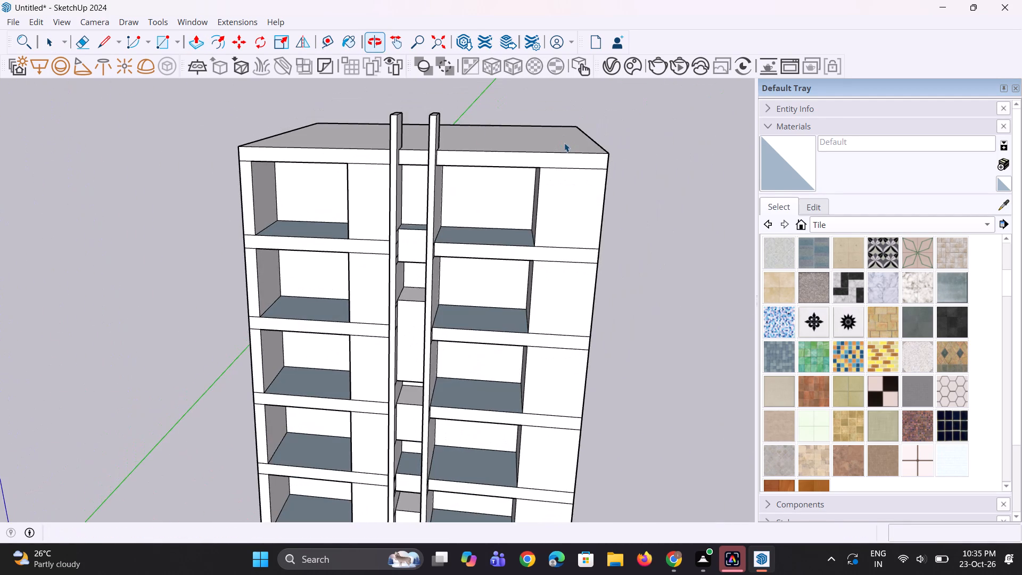
{"action": "scroll", "coordinate": [431, 123], "scroll_direction": "up", "scroll_amount": 4}
{"action": "middle_click_drag", "start_coordinate": [430, 123], "coordinate": [468, 234]}
{"action": "scroll", "coordinate": [468, 239], "scroll_direction": "down", "scroll_amount": 2}
{"action": "key", "text": "p"}
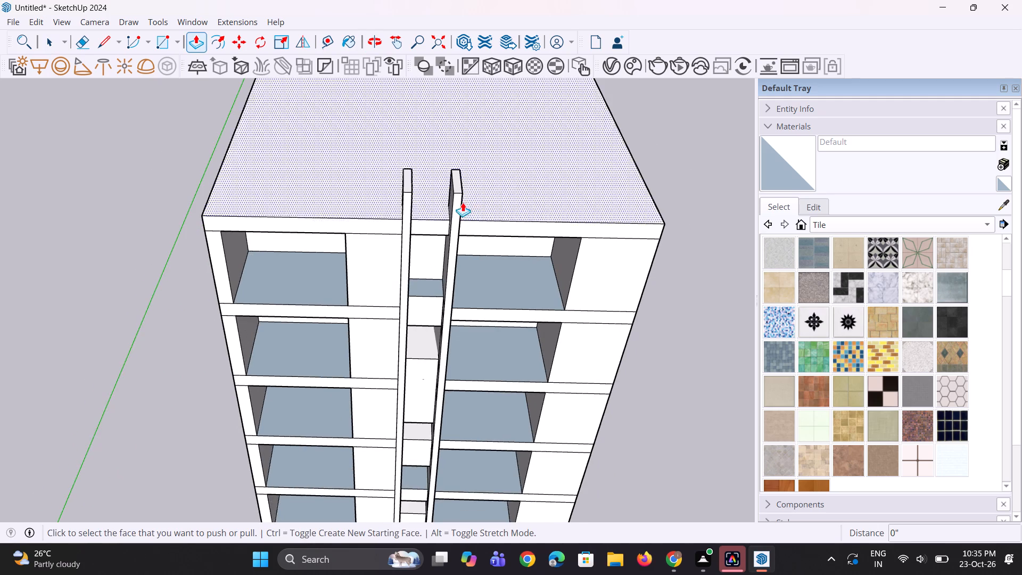
{"action": "scroll", "coordinate": [463, 202], "scroll_direction": "up", "scroll_amount": 1}
{"action": "left_click", "coordinate": [461, 181]}
{"action": "key", "text": "Escape"}
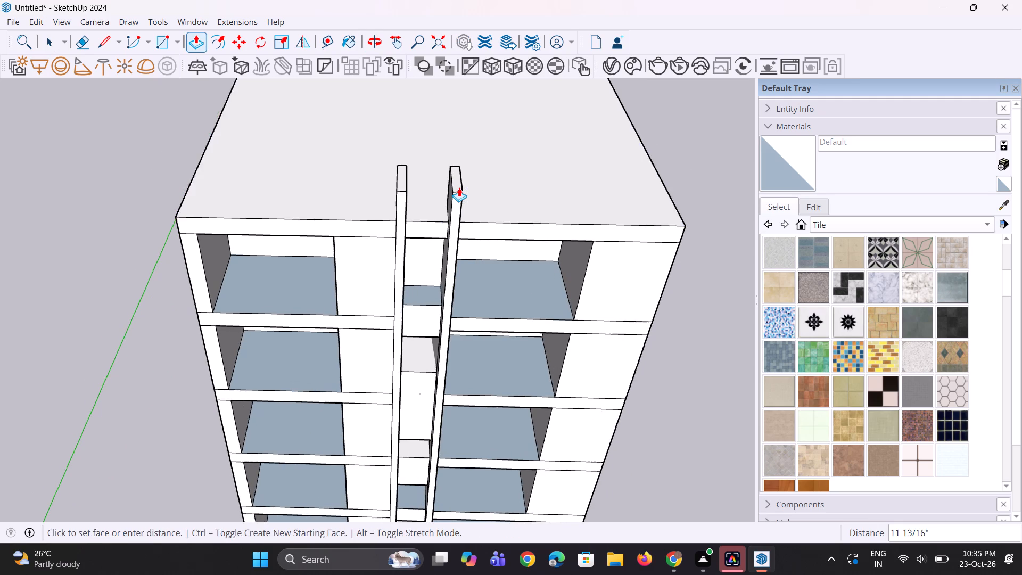
{"action": "scroll", "coordinate": [459, 187], "scroll_direction": "up", "scroll_amount": 2}
{"action": "left_click", "coordinate": [458, 184]}
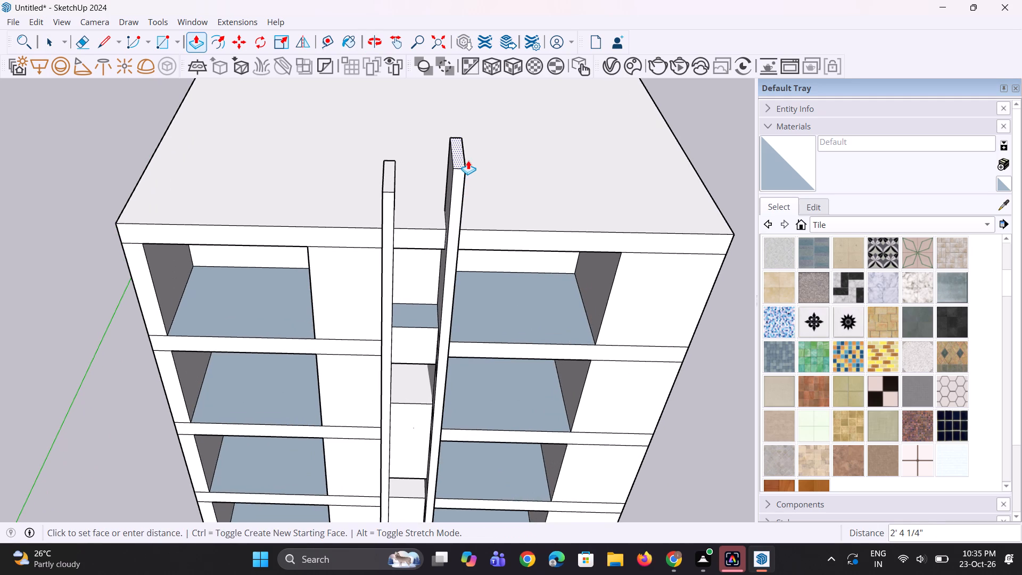
{"action": "left_click", "coordinate": [468, 160]}
{"action": "double_click", "coordinate": [392, 182]}
Examine the two fins and their rooftop overhangs from the front, the side and above.
{"action": "middle_click_drag", "start_coordinate": [426, 221], "coordinate": [435, 175]}
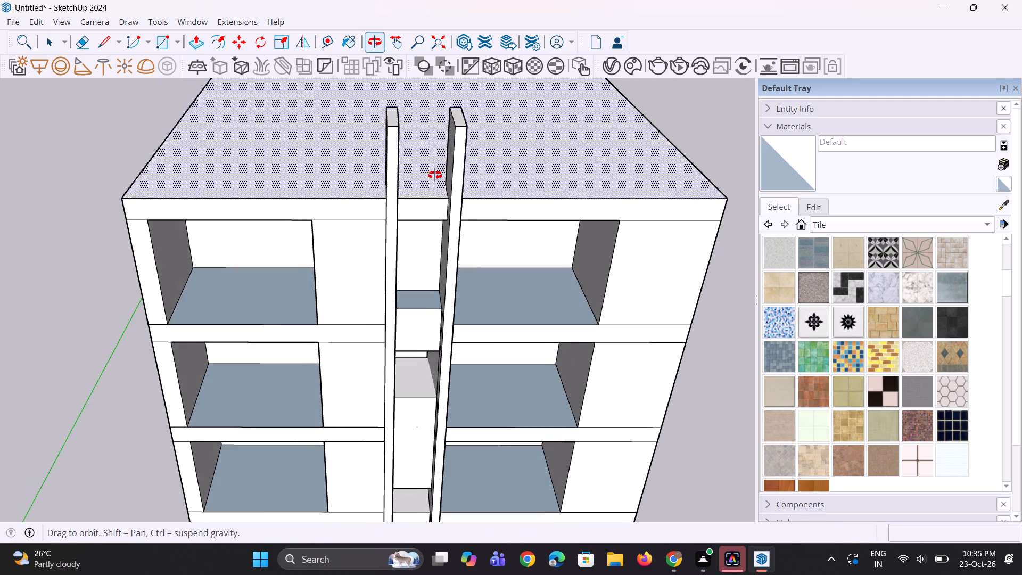
{"action": "middle_click_drag", "start_coordinate": [435, 175], "coordinate": [434, 171]}
{"action": "scroll", "coordinate": [438, 223], "scroll_direction": "down", "scroll_amount": 5}
{"action": "middle_click_drag", "start_coordinate": [443, 280], "coordinate": [381, 195]}
{"action": "scroll", "coordinate": [446, 246], "scroll_direction": "up", "scroll_amount": 1}
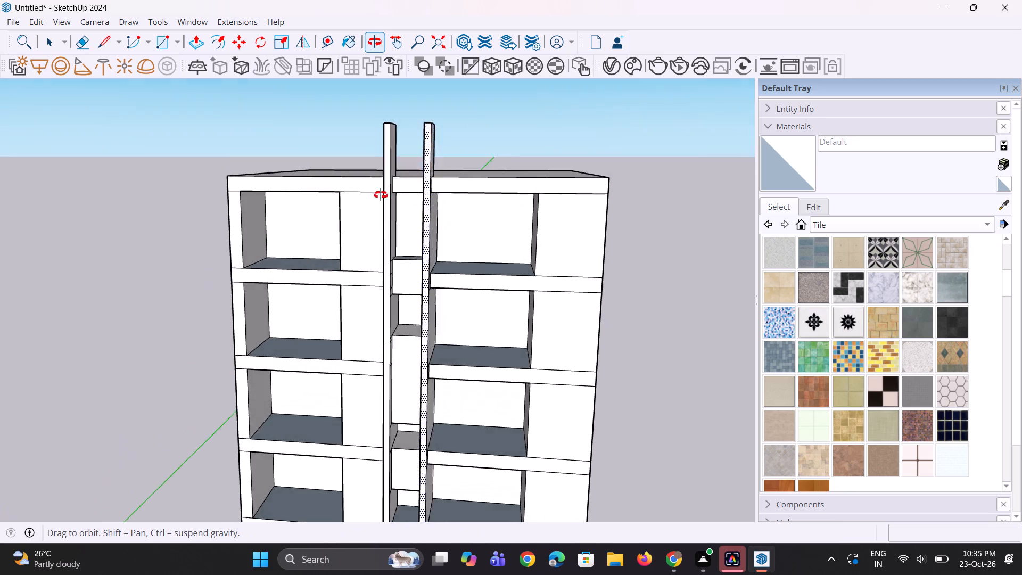
{"action": "middle_click_drag", "start_coordinate": [381, 195], "coordinate": [210, 278]}
{"action": "scroll", "coordinate": [392, 168], "scroll_direction": "down", "scroll_amount": 4}
{"action": "scroll", "coordinate": [358, 182], "scroll_direction": "up", "scroll_amount": 1}
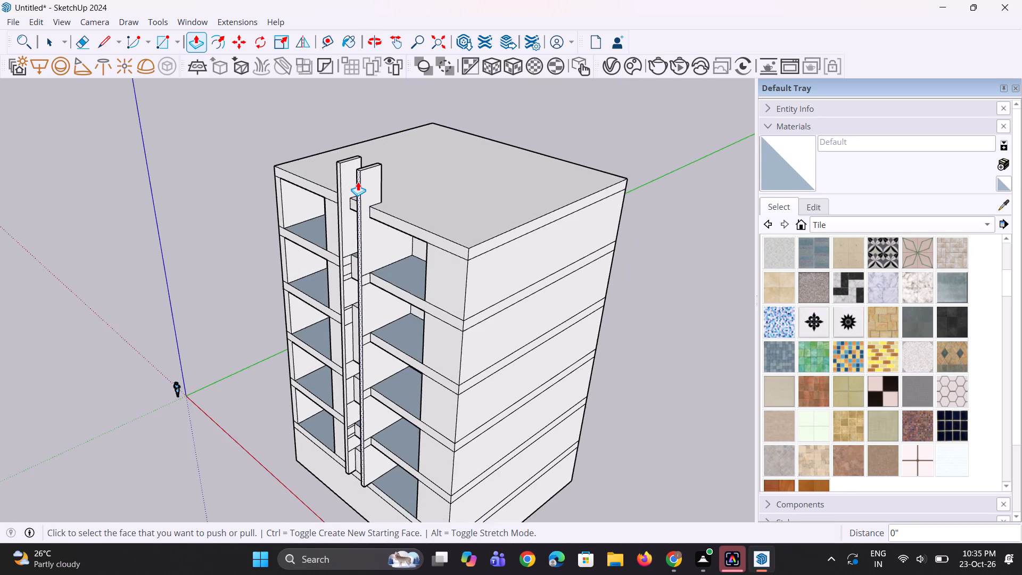
{"action": "scroll", "coordinate": [358, 182], "scroll_direction": "up", "scroll_amount": 3}
{"action": "middle_click_drag", "start_coordinate": [414, 196], "coordinate": [303, 311]}
{"action": "scroll", "coordinate": [336, 224], "scroll_direction": "up", "scroll_amount": 1}
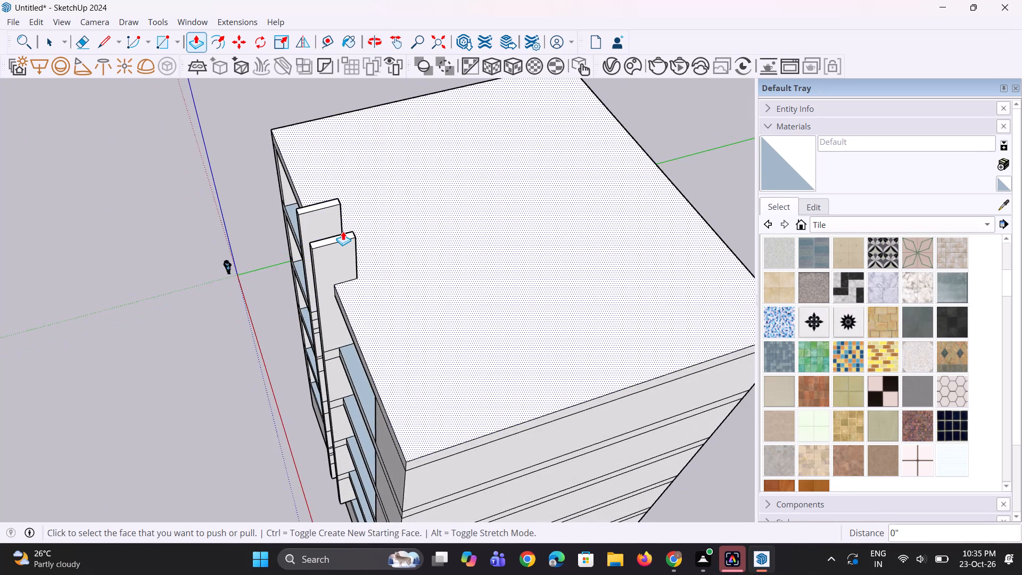
{"action": "scroll", "coordinate": [382, 263], "scroll_direction": "up", "scroll_amount": 5}
{"action": "middle_click_drag", "start_coordinate": [382, 263], "coordinate": [648, 197]}
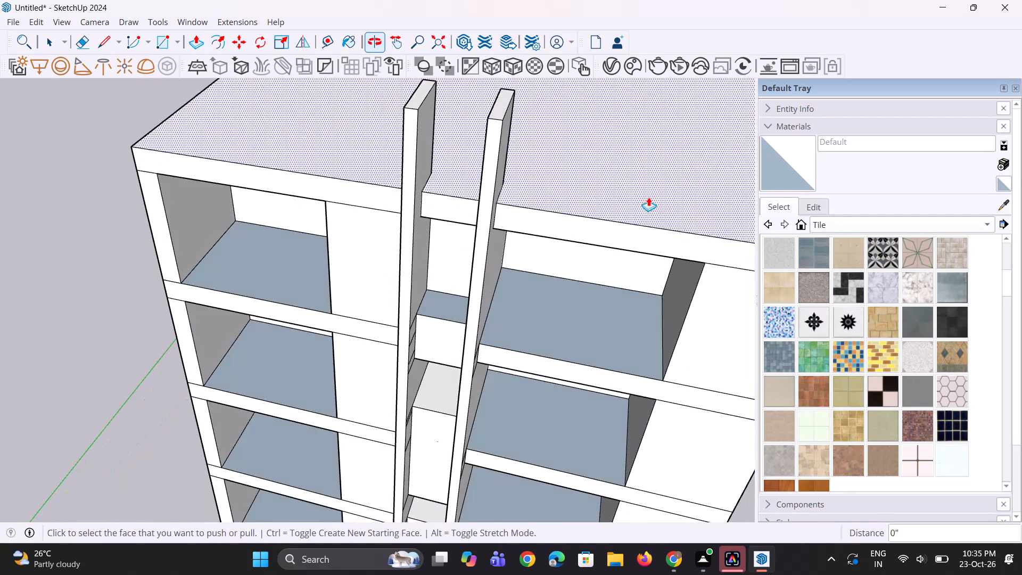
{"action": "scroll", "coordinate": [561, 253], "scroll_direction": "up", "scroll_amount": 2}
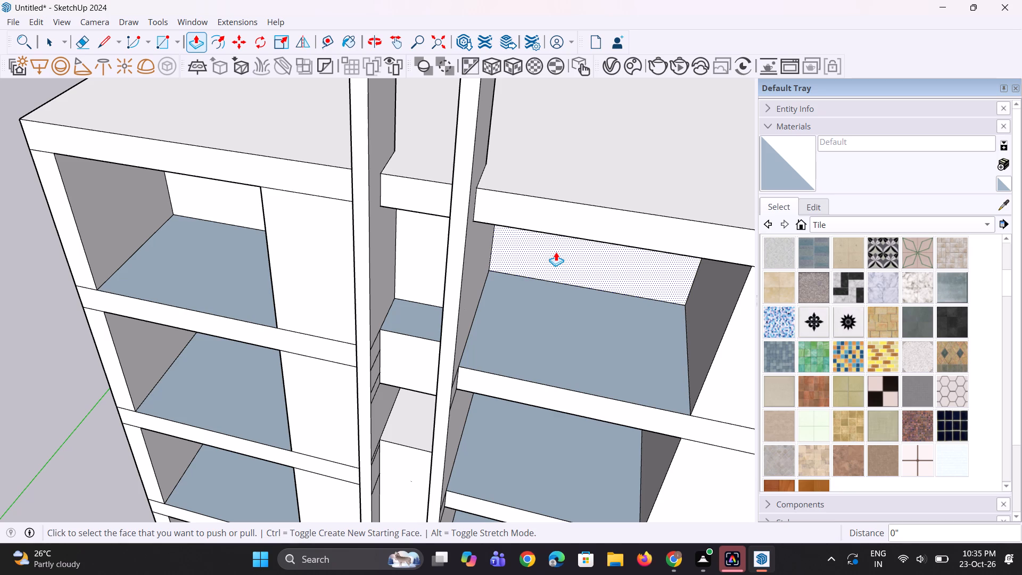
{"action": "scroll", "coordinate": [565, 239], "scroll_direction": "down", "scroll_amount": 5}
{"action": "middle_click_drag", "start_coordinate": [624, 259], "coordinate": [319, 300]}
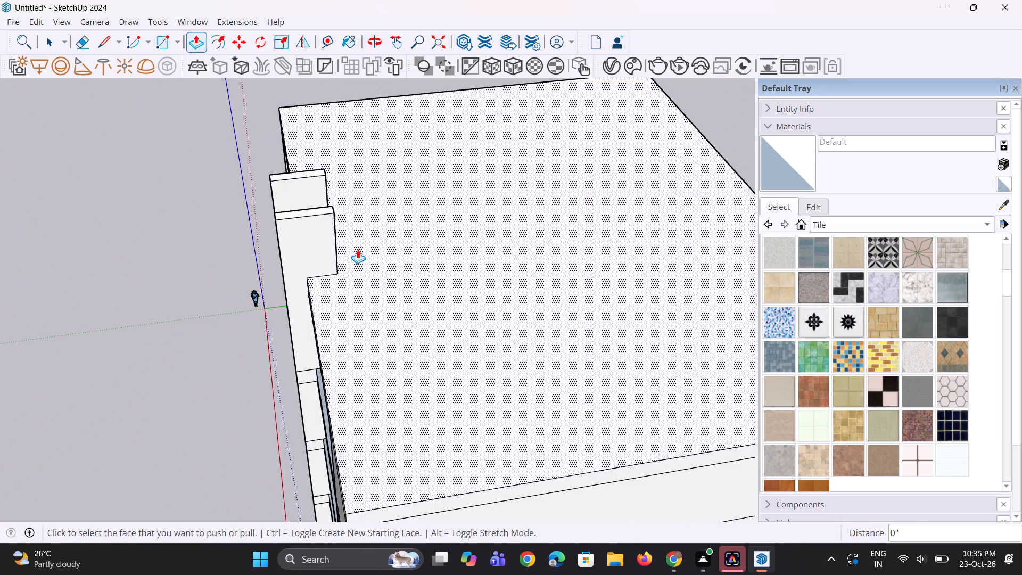
{"action": "scroll", "coordinate": [358, 249], "scroll_direction": "up", "scroll_amount": 6}
{"action": "middle_click_drag", "start_coordinate": [331, 242], "coordinate": [589, 220]}
{"action": "scroll", "coordinate": [589, 220], "scroll_direction": "down", "scroll_amount": 5}
{"action": "middle_click_drag", "start_coordinate": [521, 217], "coordinate": [678, 163]}
Copy the rear vertical edge of the right fin's rooftop portion 1' forward on the fin's inner face.
{"action": "key", "text": "b"}
{"action": "key", "text": "v"}
{"action": "scroll", "coordinate": [518, 151], "scroll_direction": "up", "scroll_amount": 2}
{"action": "key", "text": "b"}
{"action": "key", "text": "space"}
{"action": "key", "text": "space"}
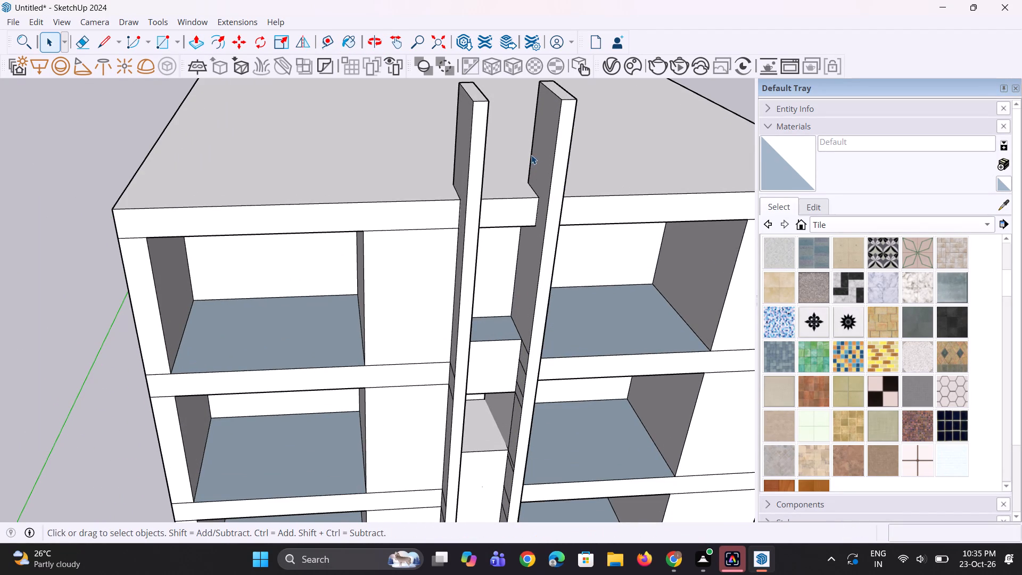
{"action": "left_click", "coordinate": [531, 155]}
{"action": "scroll", "coordinate": [525, 183], "scroll_direction": "up", "scroll_amount": 2}
{"action": "key", "text": "m"}
{"action": "scroll", "coordinate": [525, 185], "scroll_direction": "up", "scroll_amount": 1}
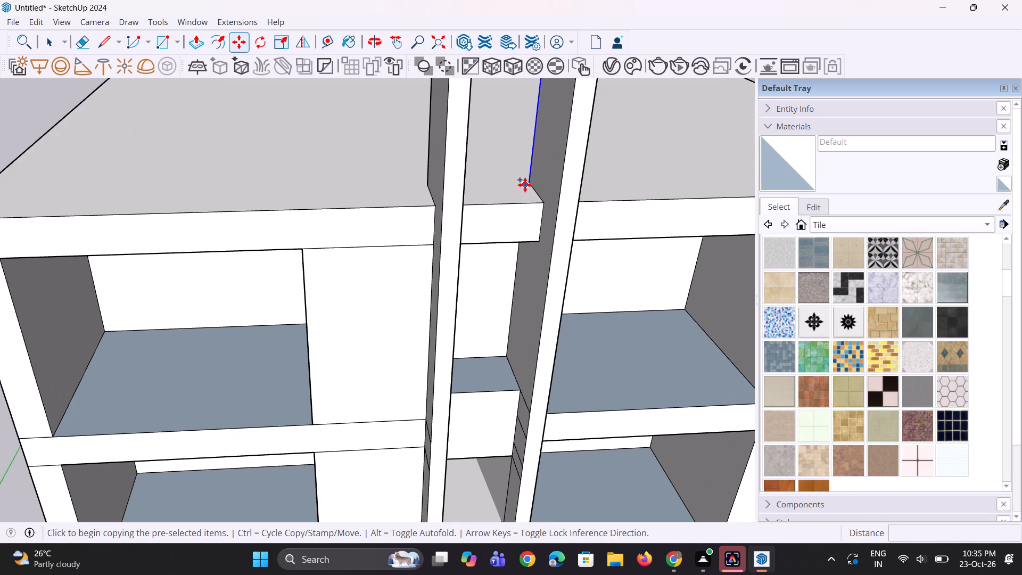
{"action": "left_click", "coordinate": [525, 185]}
{"action": "left_click", "coordinate": [537, 195]}
{"action": "middle_click_drag", "start_coordinate": [538, 196], "coordinate": [568, 219]}
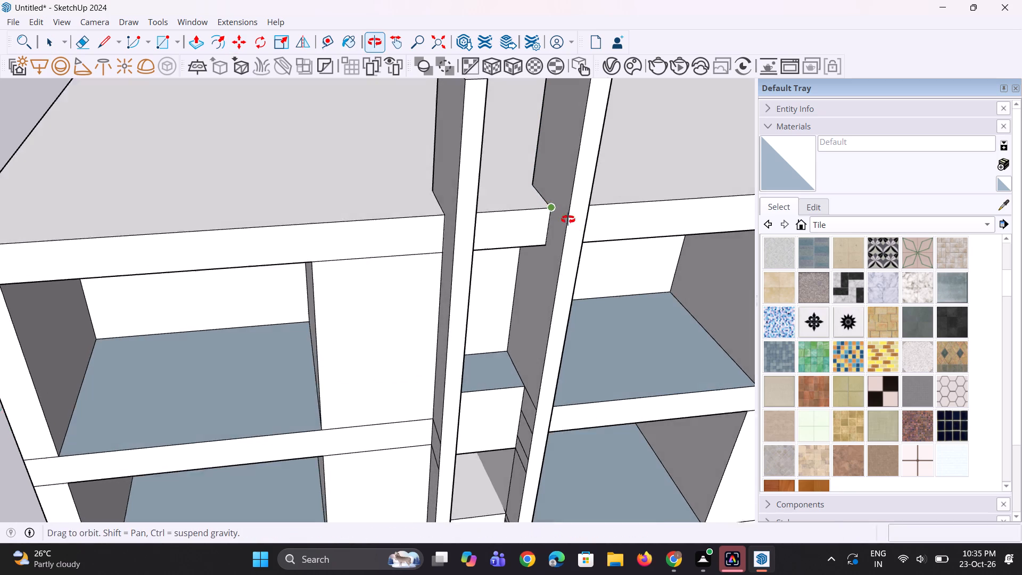
{"action": "middle_click_drag", "start_coordinate": [568, 219], "coordinate": [568, 220]}
{"action": "key", "text": "space"}
{"action": "key", "text": "space"}
{"action": "left_click", "coordinate": [539, 160]}
{"action": "scroll", "coordinate": [535, 169], "scroll_direction": "up", "scroll_amount": 4}
{"action": "key", "text": "m"}
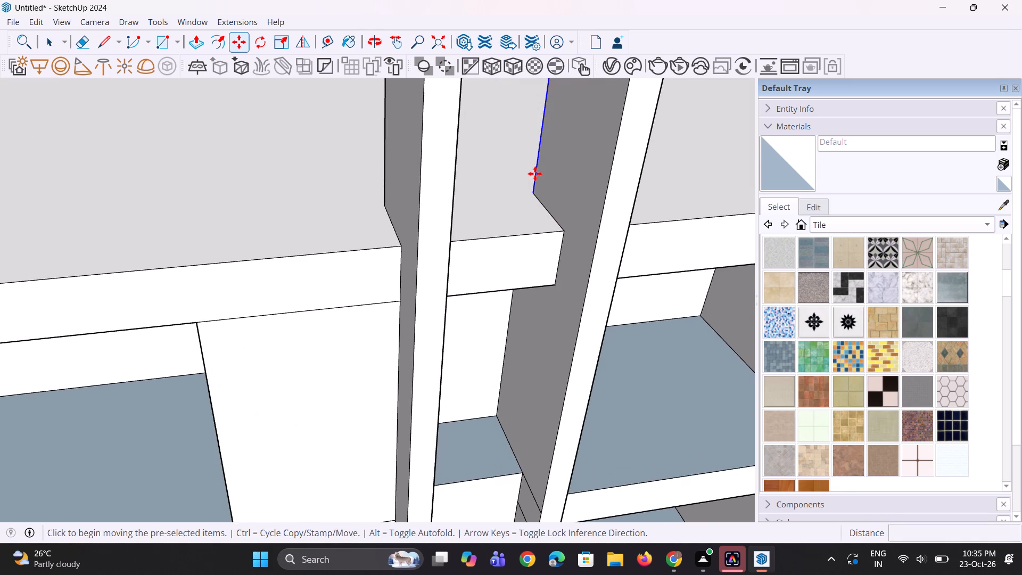
{"action": "scroll", "coordinate": [535, 174], "scroll_direction": "up", "scroll_amount": 2}
{"action": "left_click", "coordinate": [531, 197]}
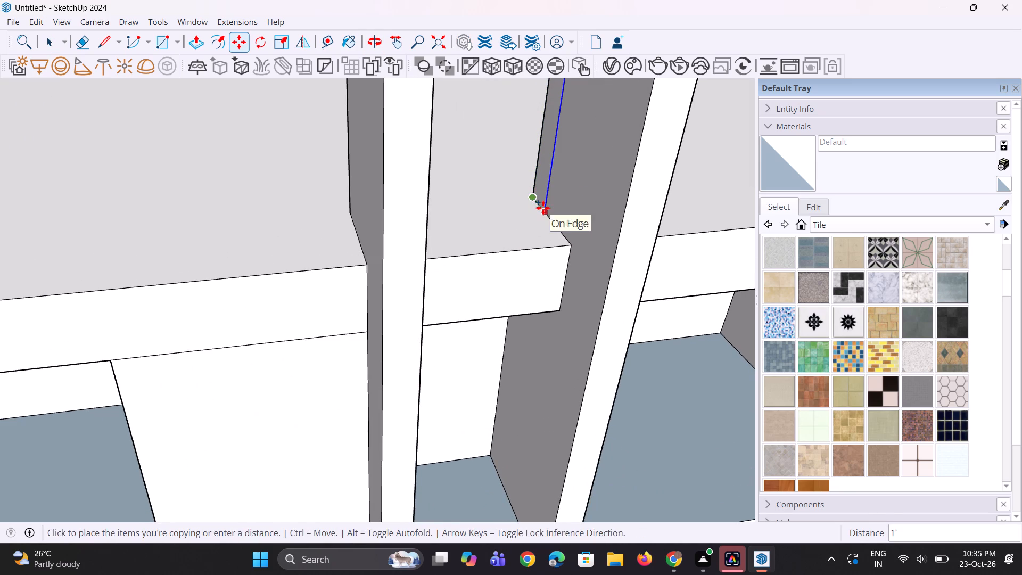
{"action": "left_click", "coordinate": [543, 208]}
Push/Pull the narrow rear strip on the right fin about 3' 7" toward the left fin as a back wall above the roof.
{"action": "scroll", "coordinate": [543, 208], "scroll_direction": "down", "scroll_amount": 2}
{"action": "key", "text": "p"}
{"action": "left_click", "coordinate": [543, 182]}
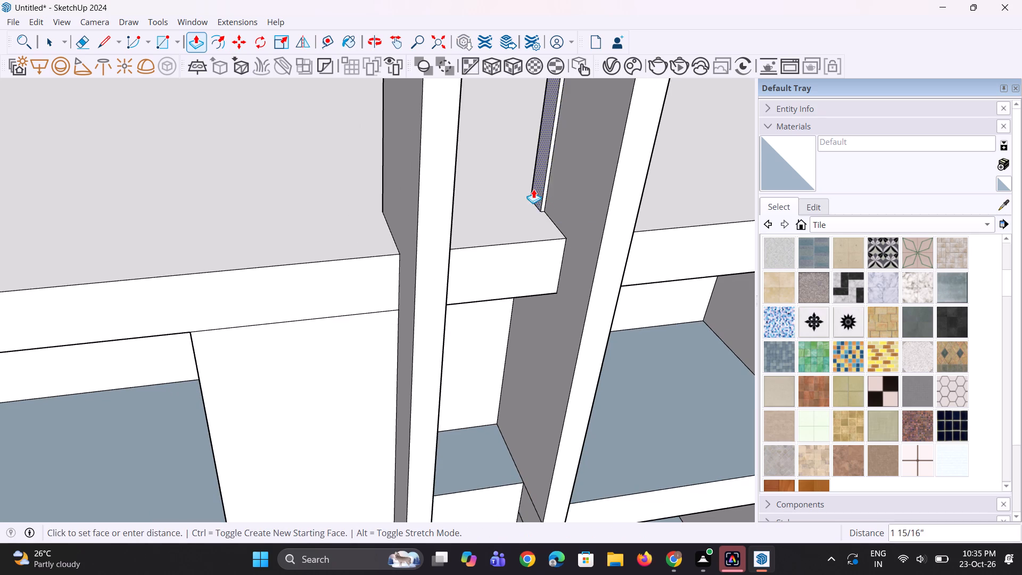
{"action": "left_click", "coordinate": [448, 202]}
Extend the back wall's free end about 1' 3" to meet the left fin.
{"action": "middle_click_drag", "start_coordinate": [611, 243], "coordinate": [428, 243]}
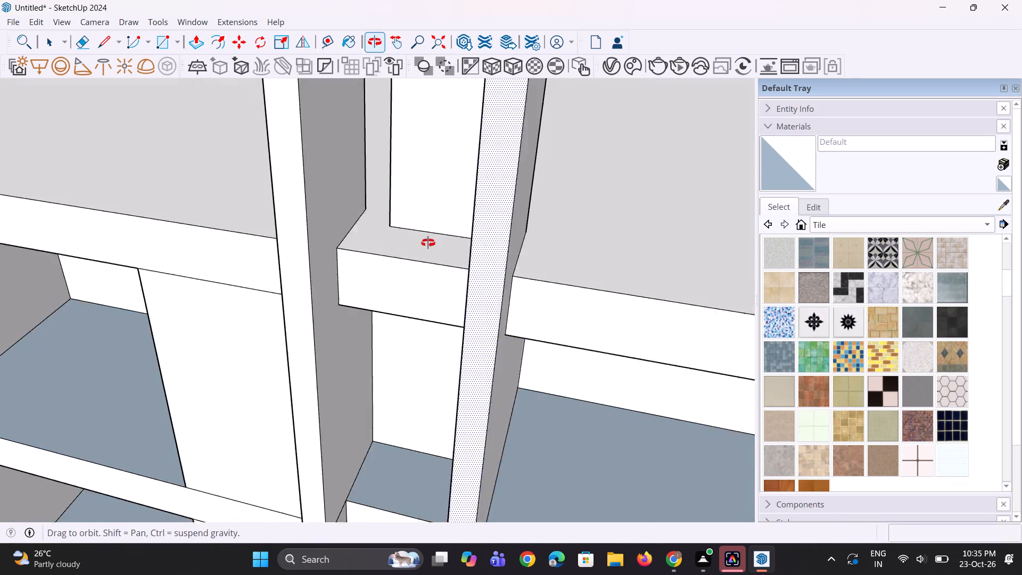
{"action": "middle_click_drag", "start_coordinate": [428, 243], "coordinate": [428, 243]}
{"action": "scroll", "coordinate": [361, 216], "scroll_direction": "down", "scroll_amount": 3}
{"action": "middle_click_drag", "start_coordinate": [366, 193], "coordinate": [669, 301]}
{"action": "scroll", "coordinate": [554, 192], "scroll_direction": "up", "scroll_amount": 3}
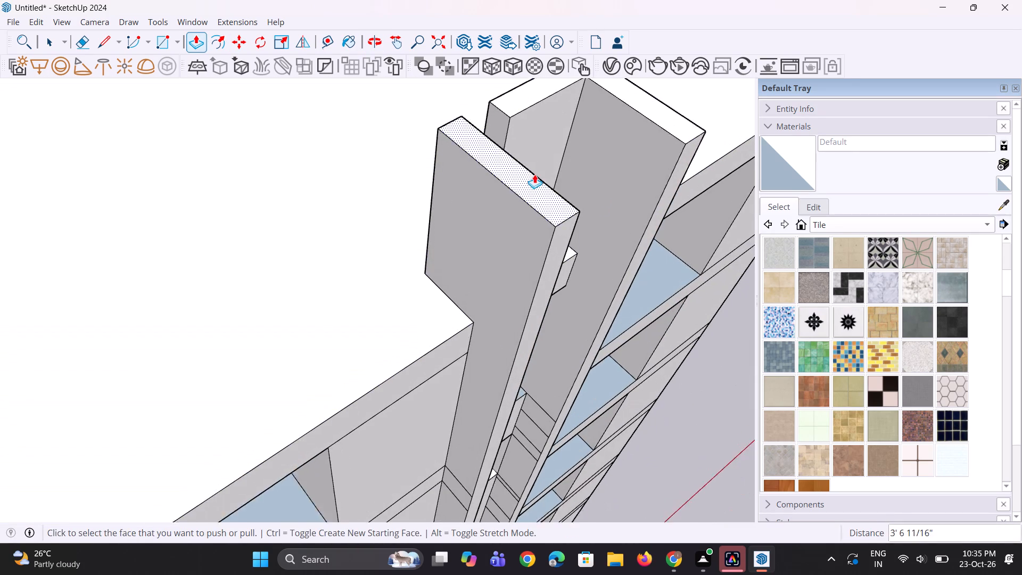
{"action": "left_click", "coordinate": [498, 127]}
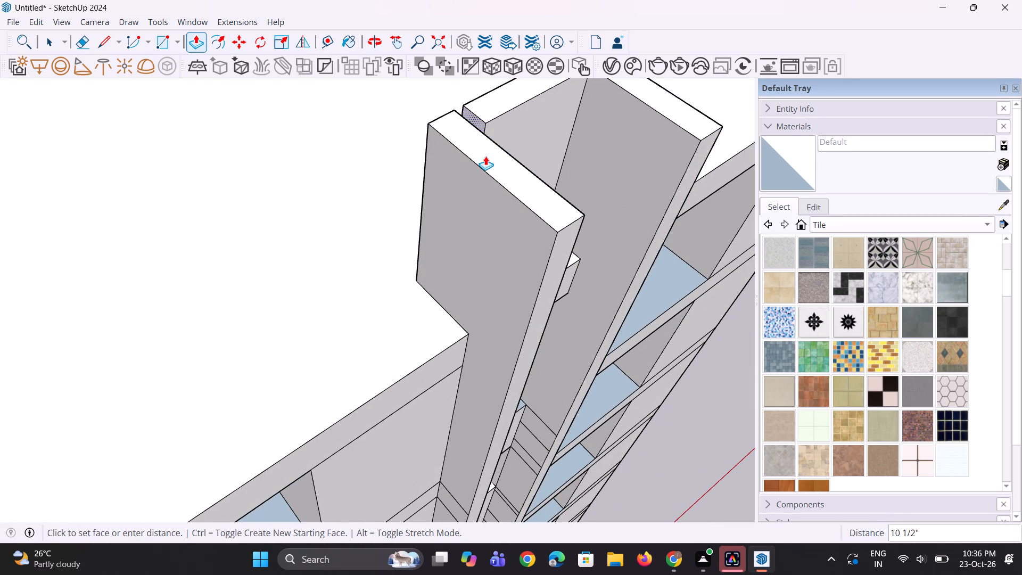
{"action": "left_click", "coordinate": [480, 165]}
Erase the seam edge between the left fin's top and the back wall's top.
{"action": "middle_click_drag", "start_coordinate": [673, 184], "coordinate": [535, 199]}
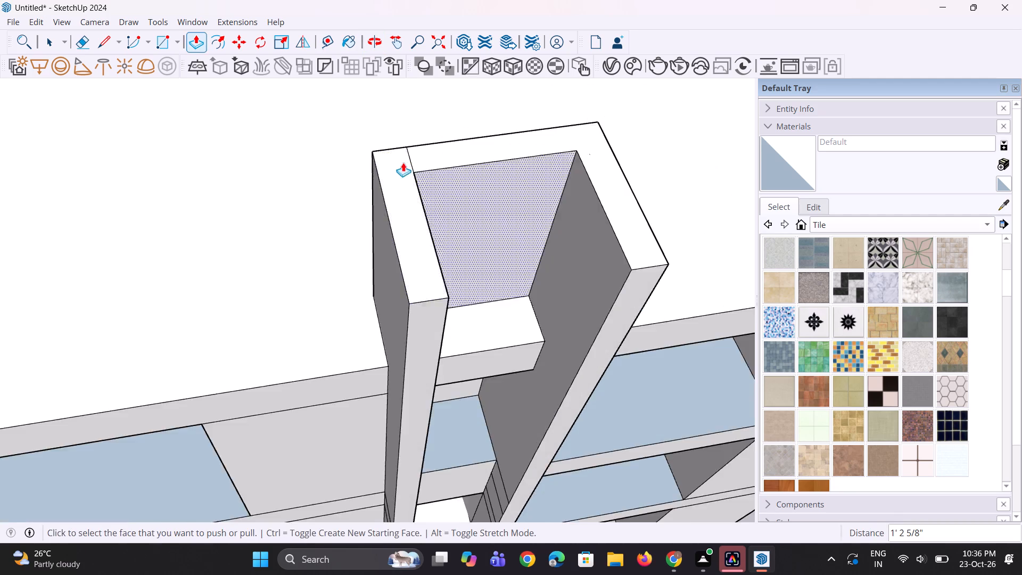
{"action": "scroll", "coordinate": [403, 162], "scroll_direction": "down", "scroll_amount": 5}
{"action": "middle_click_drag", "start_coordinate": [565, 216], "coordinate": [464, 186]}
{"action": "scroll", "coordinate": [464, 189], "scroll_direction": "up", "scroll_amount": 1}
{"action": "scroll", "coordinate": [462, 199], "scroll_direction": "down", "scroll_amount": 4}
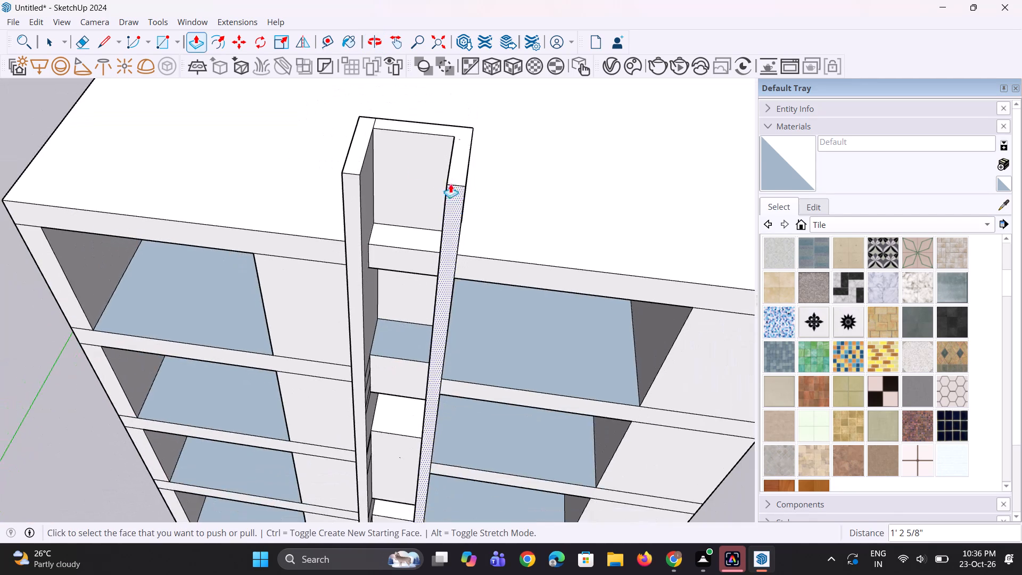
{"action": "scroll", "coordinate": [370, 98], "scroll_direction": "up", "scroll_amount": 7}
{"action": "key", "text": "e"}
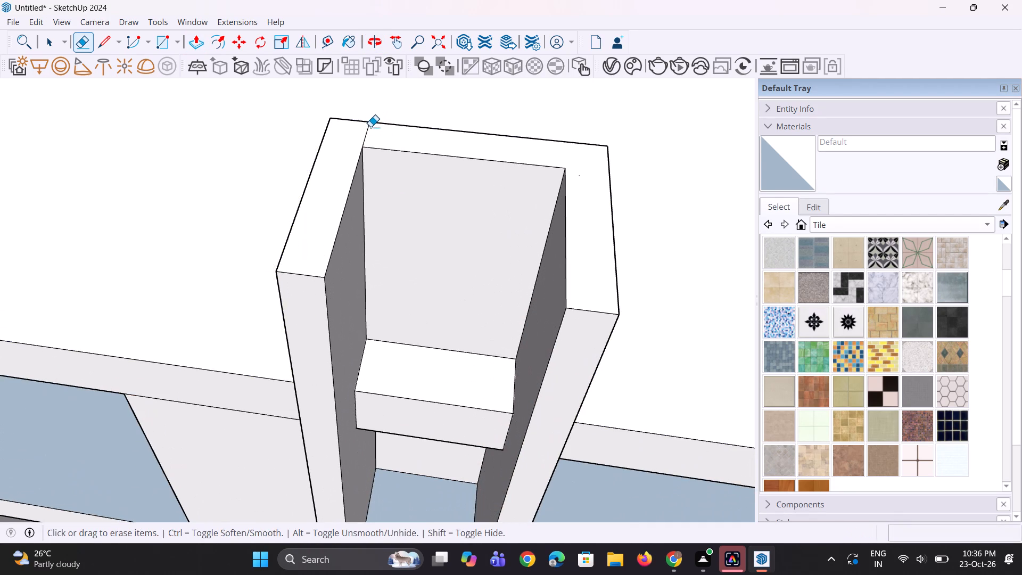
{"action": "left_click", "coordinate": [369, 127]}
Examine the joined fins, their rooftop back wall and the upper façade bays from the front, the side and above.
{"action": "scroll", "coordinate": [381, 106], "scroll_direction": "down", "scroll_amount": 5}
{"action": "middle_click_drag", "start_coordinate": [453, 272], "coordinate": [463, 199]}
{"action": "scroll", "coordinate": [453, 273], "scroll_direction": "up", "scroll_amount": 1}
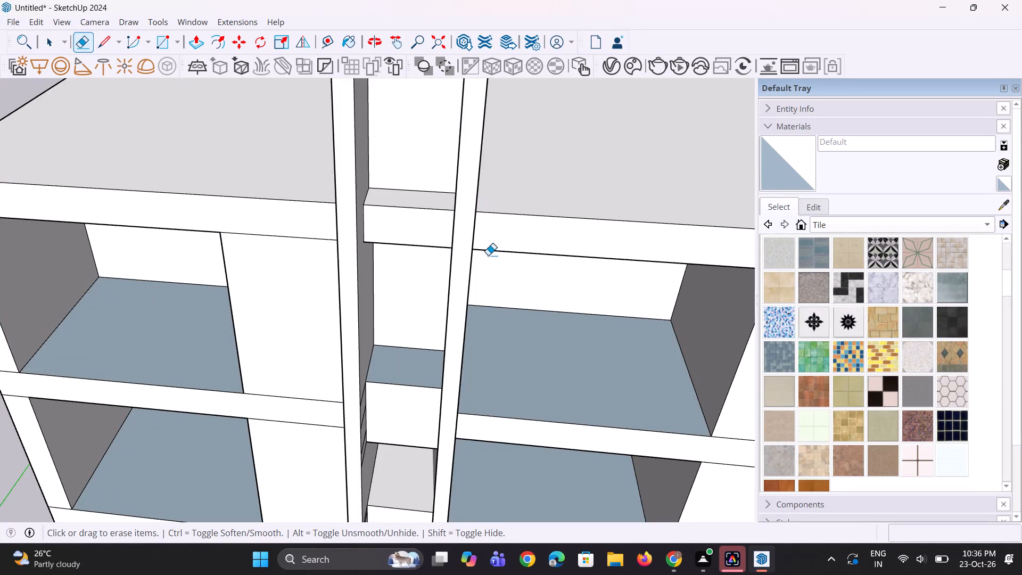
{"action": "scroll", "coordinate": [477, 314], "scroll_direction": "down", "scroll_amount": 9}
{"action": "middle_click_drag", "start_coordinate": [464, 387], "coordinate": [454, 278]}
{"action": "scroll", "coordinate": [439, 238], "scroll_direction": "up", "scroll_amount": 3}
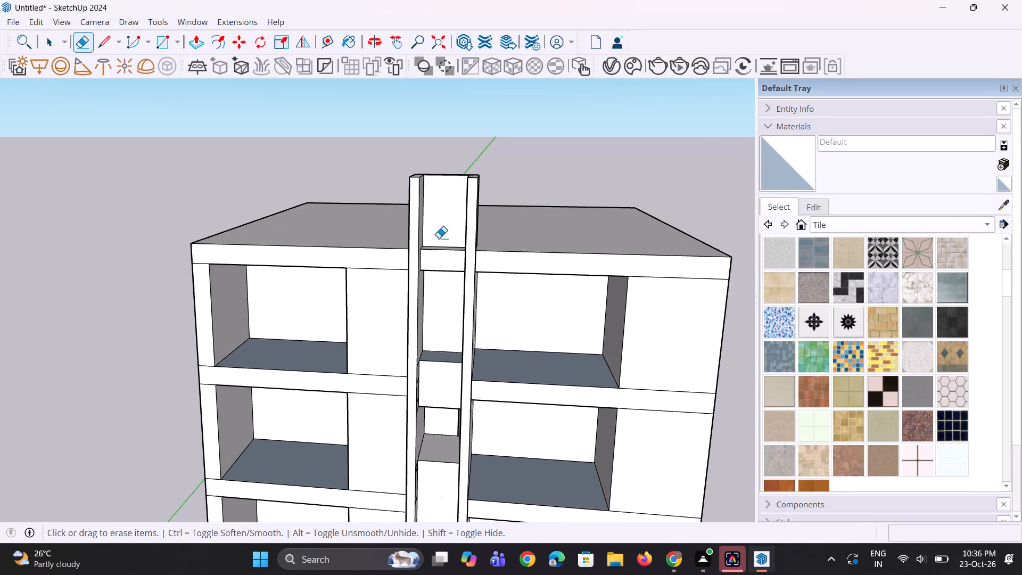
{"action": "scroll", "coordinate": [439, 238], "scroll_direction": "up", "scroll_amount": 3}
{"action": "middle_click_drag", "start_coordinate": [498, 280], "coordinate": [408, 313]}
{"action": "scroll", "coordinate": [429, 263], "scroll_direction": "up", "scroll_amount": 1}
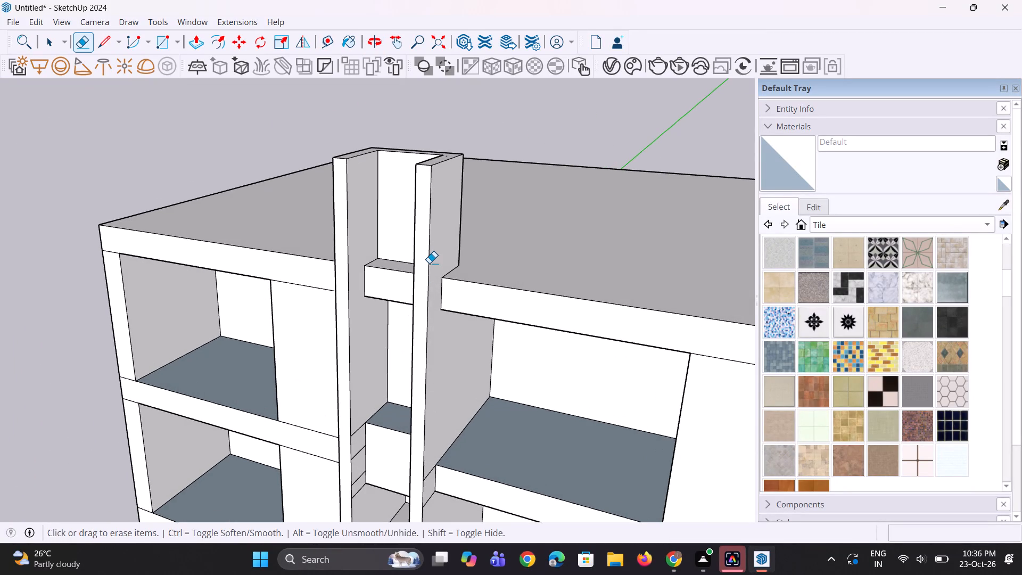
{"action": "scroll", "coordinate": [429, 263], "scroll_direction": "up", "scroll_amount": 4}
{"action": "scroll", "coordinate": [440, 258], "scroll_direction": "down", "scroll_amount": 5}
{"action": "middle_click_drag", "start_coordinate": [432, 261], "coordinate": [408, 295]}
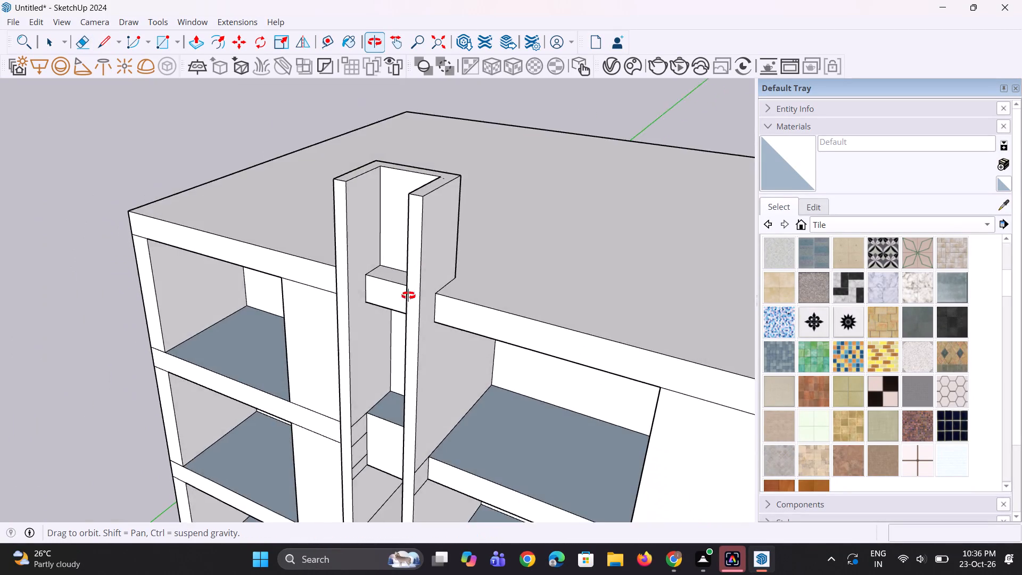
{"action": "middle_click_drag", "start_coordinate": [408, 295], "coordinate": [526, 212]}
{"action": "scroll", "coordinate": [430, 235], "scroll_direction": "down", "scroll_amount": 5}
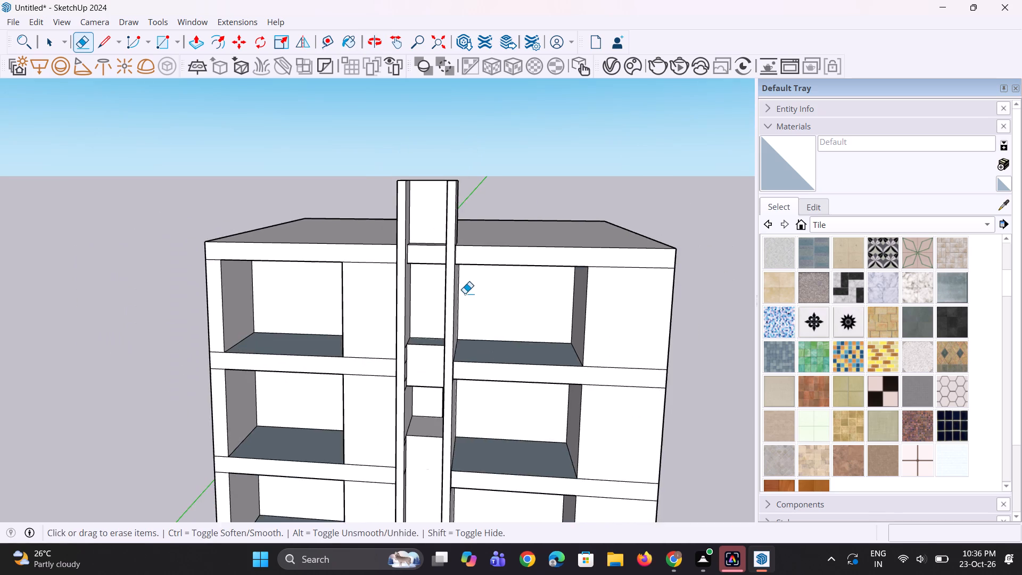
{"action": "middle_click_drag", "start_coordinate": [465, 294], "coordinate": [464, 279]}
{"action": "scroll", "coordinate": [464, 277], "scroll_direction": "up", "scroll_amount": 1}
{"action": "key", "text": "space"}
{"action": "key", "text": "space"}
{"action": "scroll", "coordinate": [450, 256], "scroll_direction": "down", "scroll_amount": 4}
{"action": "middle_click_drag", "start_coordinate": [444, 251], "coordinate": [443, 259]}
{"action": "scroll", "coordinate": [268, 248], "scroll_direction": "up", "scroll_amount": 8}
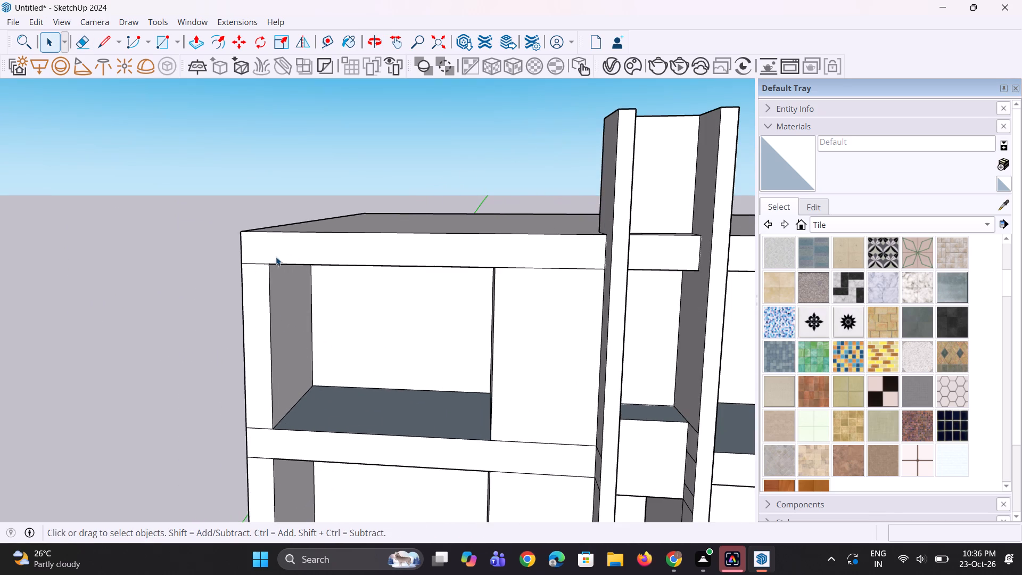
{"action": "middle_click_drag", "start_coordinate": [384, 267], "coordinate": [371, 275]}
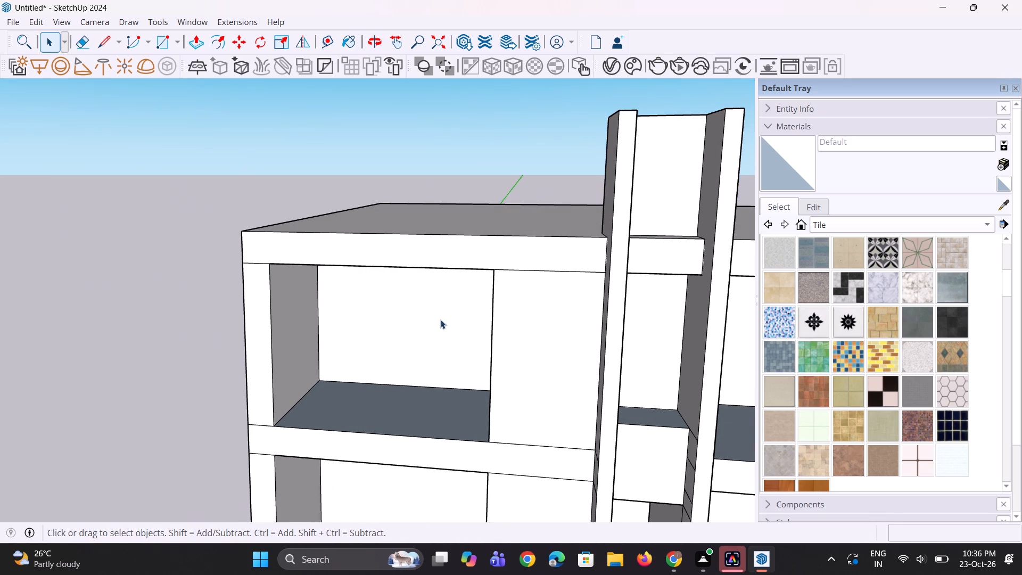
Split the roof band vertically above the top-left bay's right edge and pull its left part forward about 2' 3".
{"action": "scroll", "coordinate": [440, 320], "scroll_direction": "up", "scroll_amount": 1}
{"action": "scroll", "coordinate": [439, 307], "scroll_direction": "down", "scroll_amount": 1}
{"action": "left_click", "coordinate": [492, 282]}
{"action": "left_click", "coordinate": [448, 190]}
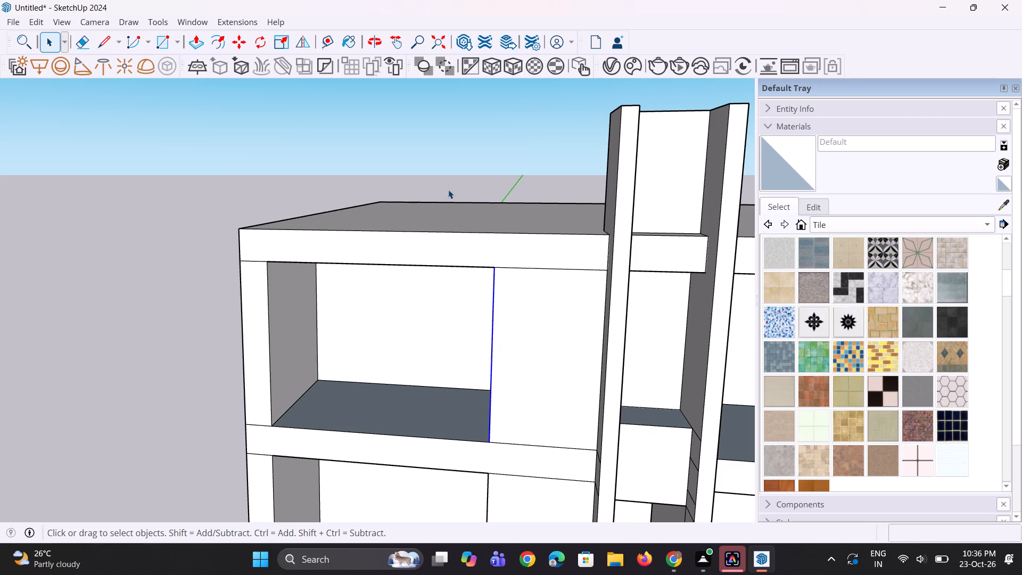
{"action": "scroll", "coordinate": [496, 289], "scroll_direction": "up", "scroll_amount": 1}
{"action": "key", "text": "l"}
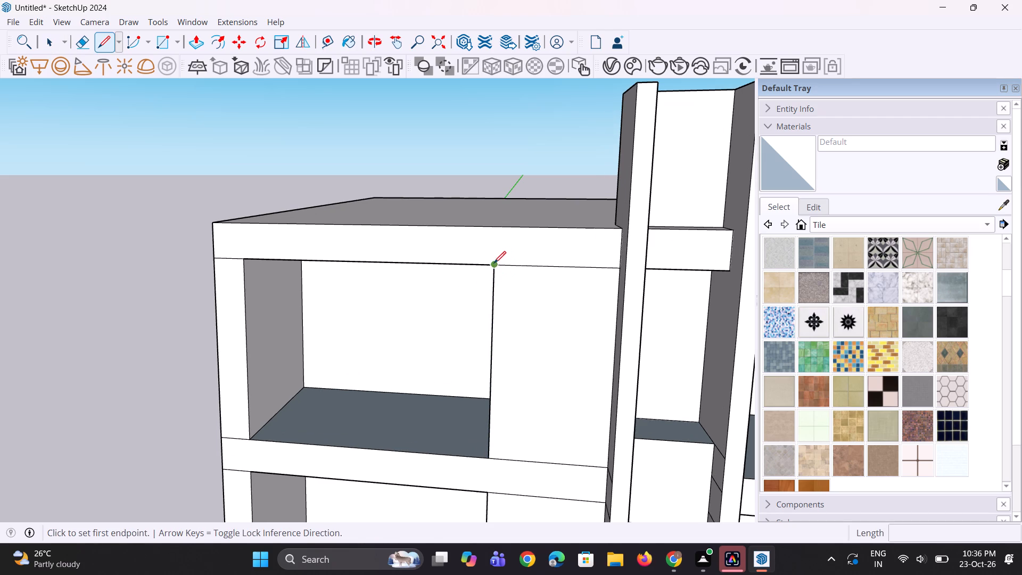
{"action": "left_click", "coordinate": [494, 263]}
{"action": "left_click", "coordinate": [493, 226]}
{"action": "key", "text": "p"}
{"action": "left_click", "coordinate": [465, 245]}
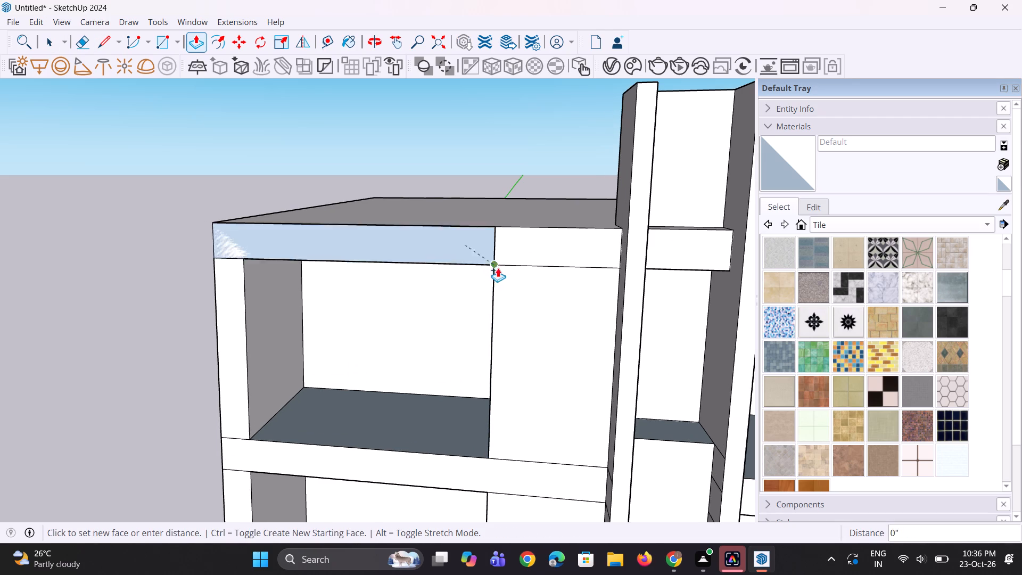
{"action": "left_click", "coordinate": [627, 262]}
Pull the projecting roof band's underside at the outer left corner down about 14' 3" to the bottom of the floor band below.
{"action": "scroll", "coordinate": [520, 288], "scroll_direction": "down", "scroll_amount": 2}
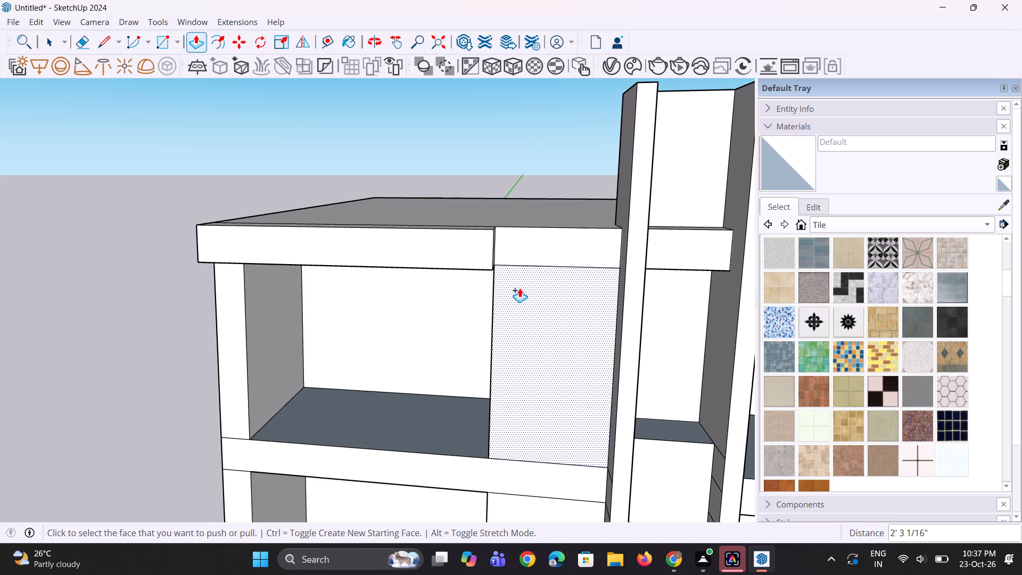
{"action": "scroll", "coordinate": [520, 288], "scroll_direction": "down", "scroll_amount": 3}
{"action": "middle_click_drag", "start_coordinate": [284, 306], "coordinate": [343, 143]}
{"action": "scroll", "coordinate": [320, 217], "scroll_direction": "up", "scroll_amount": 1}
{"action": "scroll", "coordinate": [366, 253], "scroll_direction": "up", "scroll_amount": 2}
{"action": "left_click", "coordinate": [345, 244]}
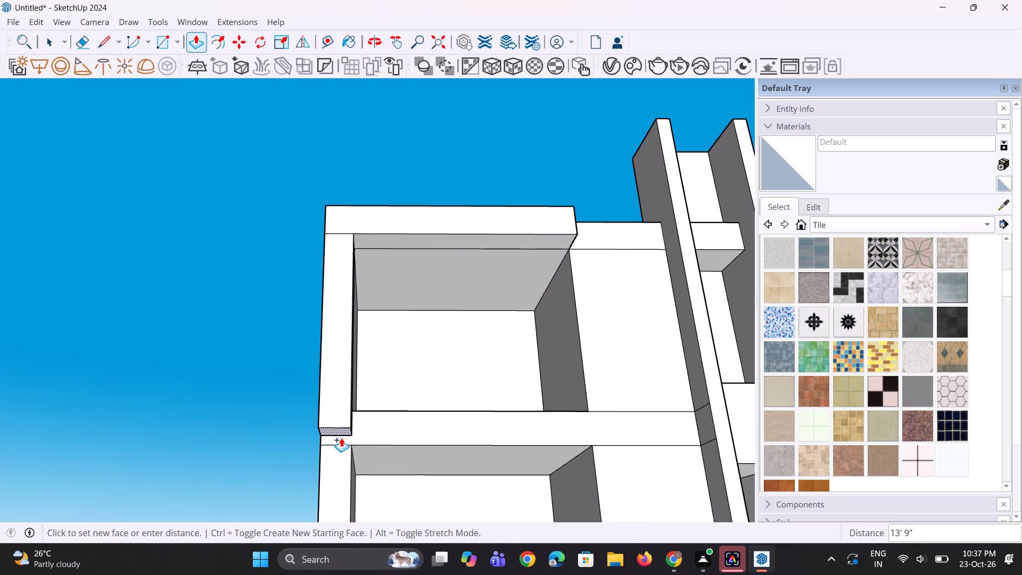
{"action": "left_click", "coordinate": [360, 445]}
Split the projecting leg's inner face level with the floor band's top and pull the lower section about 15' 7" across beneath the bay.
{"action": "middle_click_drag", "start_coordinate": [375, 397], "coordinate": [309, 440]}
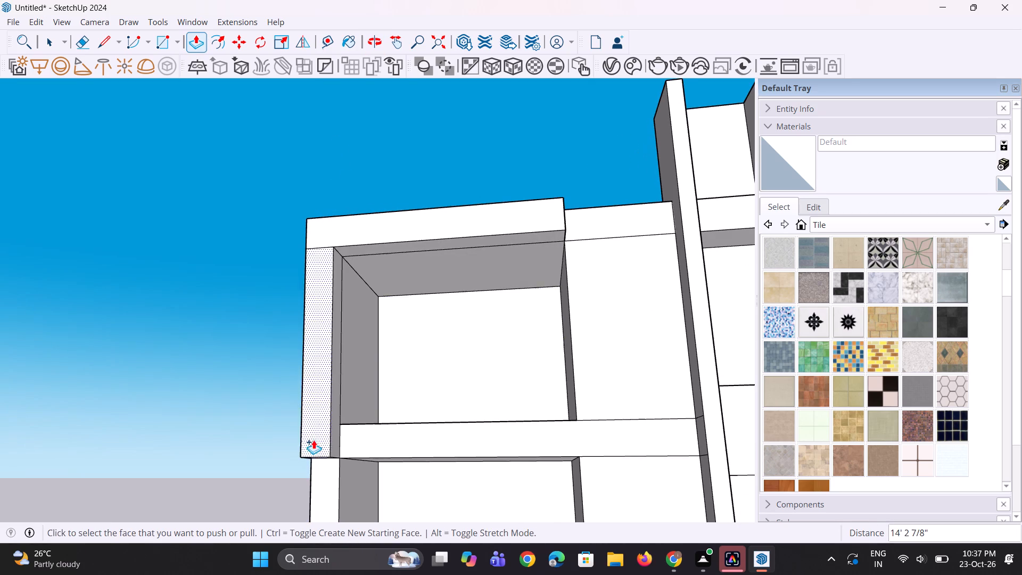
{"action": "scroll", "coordinate": [361, 438], "scroll_direction": "up", "scroll_amount": 2}
{"action": "key", "text": "l"}
{"action": "left_click", "coordinate": [336, 419]}
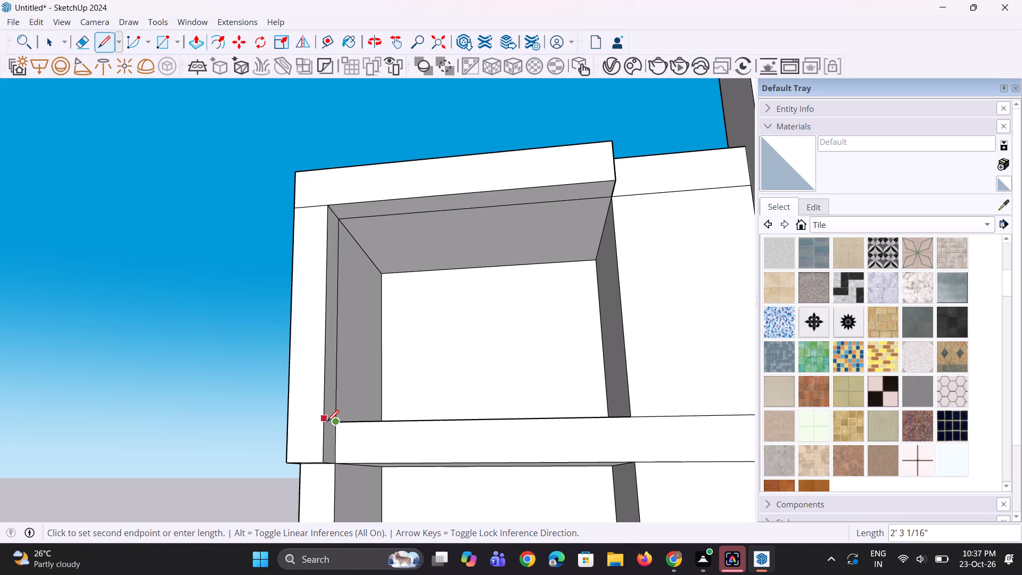
{"action": "left_click", "coordinate": [325, 422]}
{"action": "key", "text": "p"}
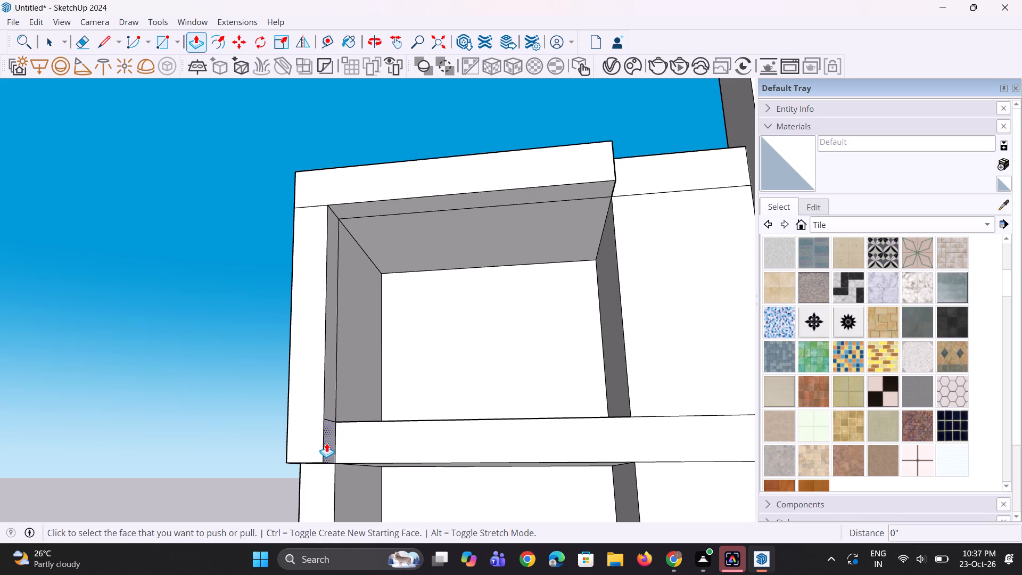
{"action": "left_click", "coordinate": [326, 443]}
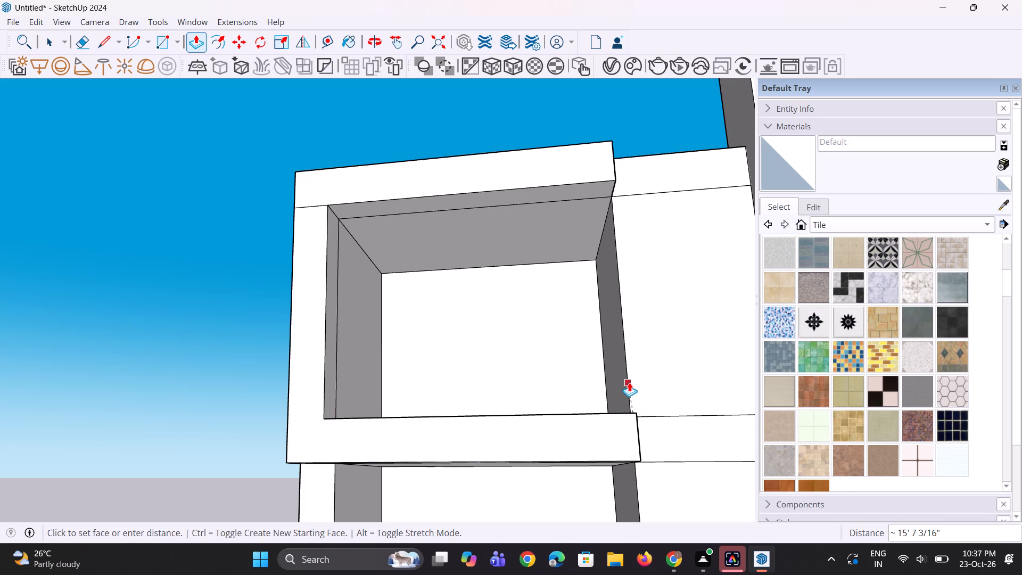
{"action": "left_click", "coordinate": [629, 382]}
Copy the short edge at the right end of the projecting roof band's underside 1' inward.
{"action": "scroll", "coordinate": [614, 332], "scroll_direction": "down", "scroll_amount": 5}
{"action": "middle_click_drag", "start_coordinate": [622, 332], "coordinate": [598, 338]}
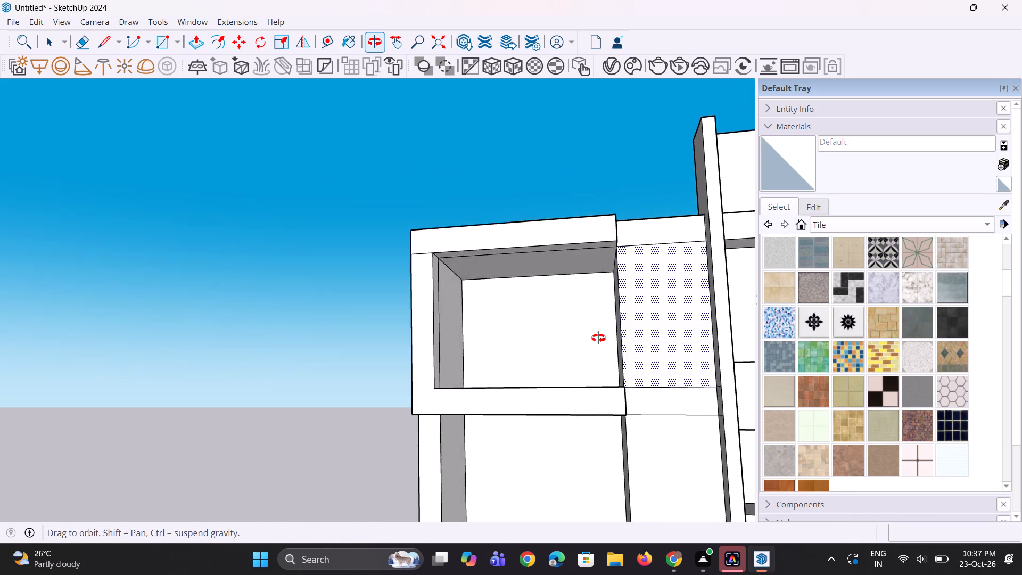
{"action": "middle_click_drag", "start_coordinate": [598, 338], "coordinate": [609, 341]}
{"action": "scroll", "coordinate": [616, 278], "scroll_direction": "up", "scroll_amount": 4}
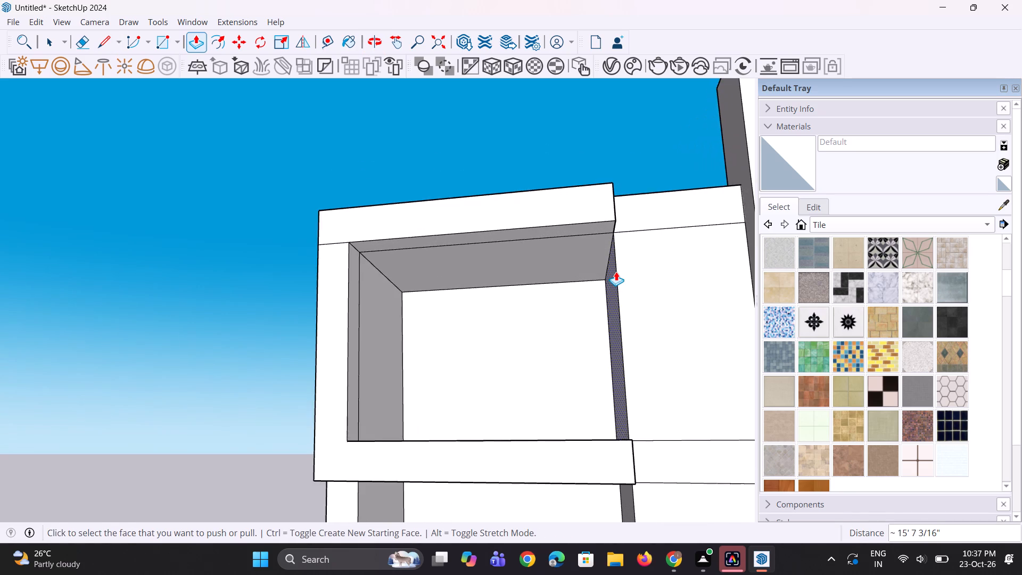
{"action": "scroll", "coordinate": [616, 266], "scroll_direction": "up", "scroll_amount": 3}
{"action": "key", "text": "space"}
{"action": "left_click", "coordinate": [615, 211]}
{"action": "middle_click_drag", "start_coordinate": [614, 217], "coordinate": [614, 174]}
{"action": "scroll", "coordinate": [614, 217], "scroll_direction": "up", "scroll_amount": 1}
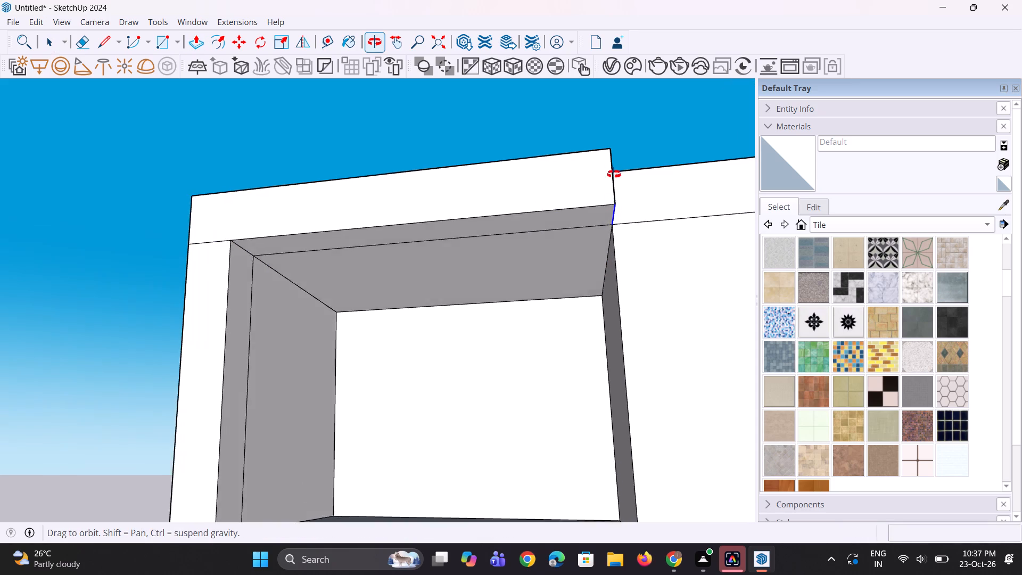
{"action": "middle_click_drag", "start_coordinate": [614, 174], "coordinate": [614, 159]}
{"action": "scroll", "coordinate": [593, 188], "scroll_direction": "up", "scroll_amount": 1}
{"action": "key", "text": "m"}
{"action": "scroll", "coordinate": [593, 188], "scroll_direction": "up", "scroll_amount": 2, "text": "ctrl"}
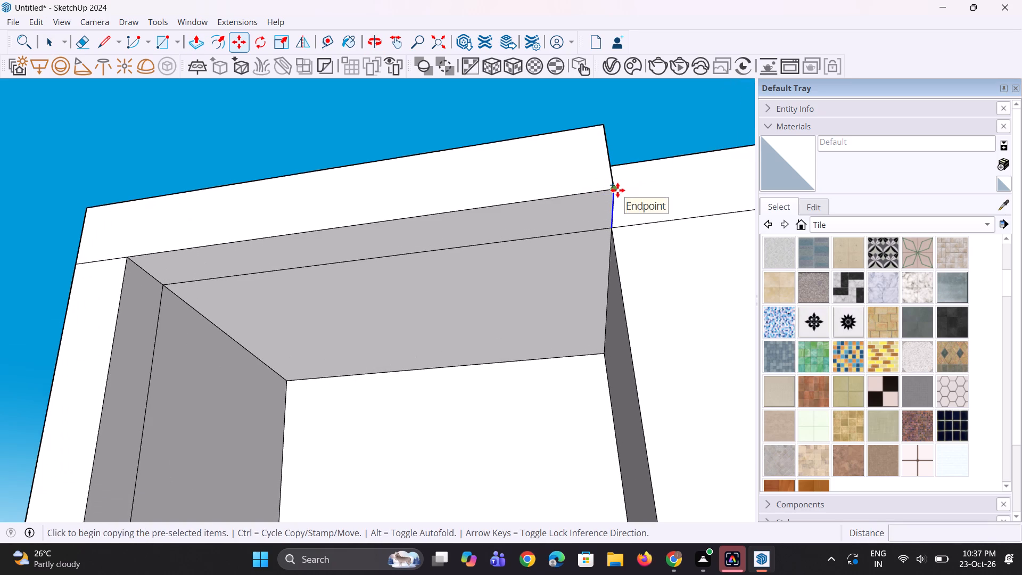
{"action": "left_click", "coordinate": [617, 190]}
{"action": "left_click", "coordinate": [580, 197]}
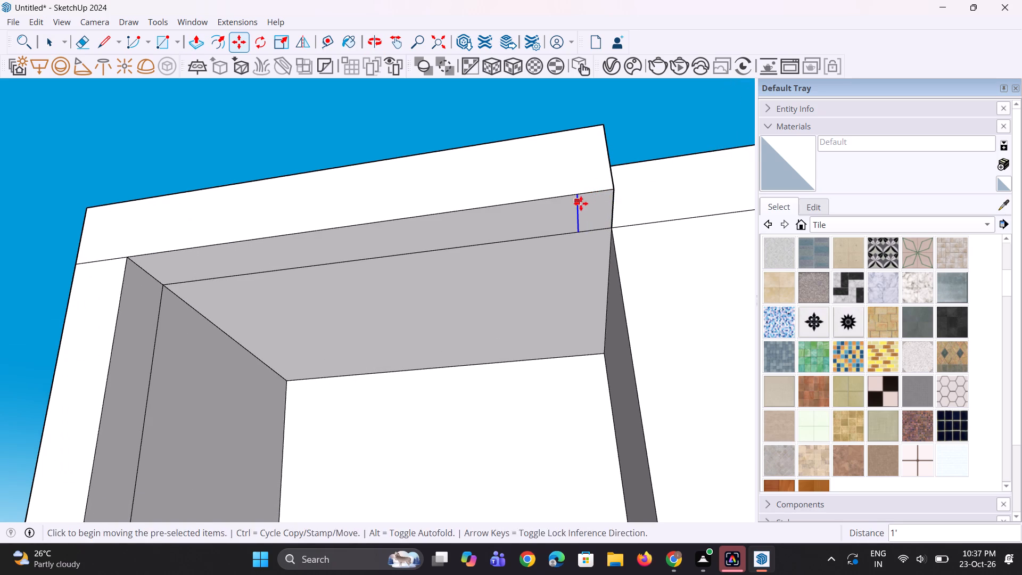
Pull the 1' wide underside section down to the projecting bottom member to close the frame around the top-left bay.
{"action": "key", "text": "p"}
{"action": "left_click", "coordinate": [588, 208]}
{"action": "scroll", "coordinate": [588, 220], "scroll_direction": "down", "scroll_amount": 9}
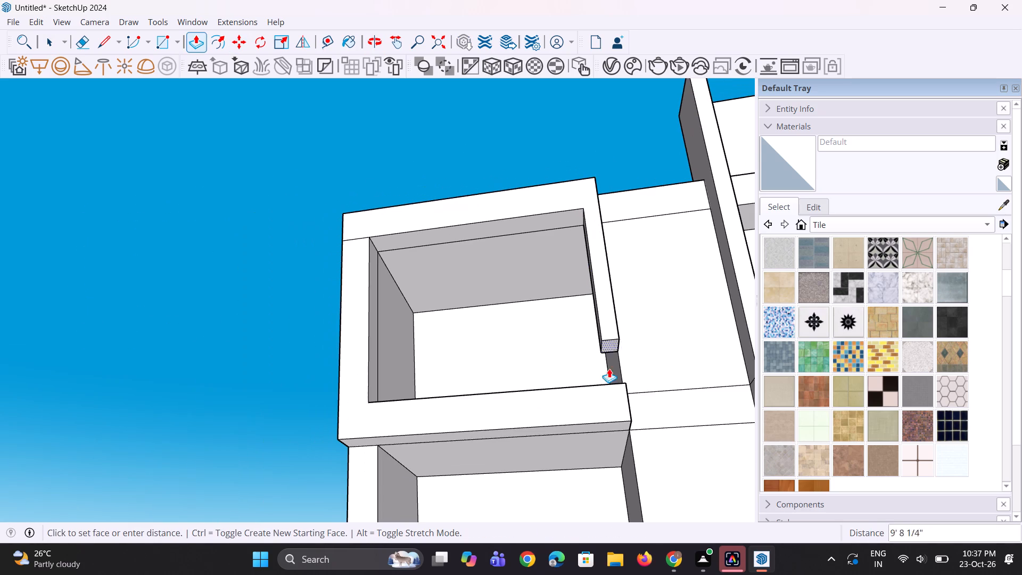
{"action": "left_click", "coordinate": [606, 387]}
{"action": "middle_click_drag", "start_coordinate": [575, 267], "coordinate": [677, 401]}
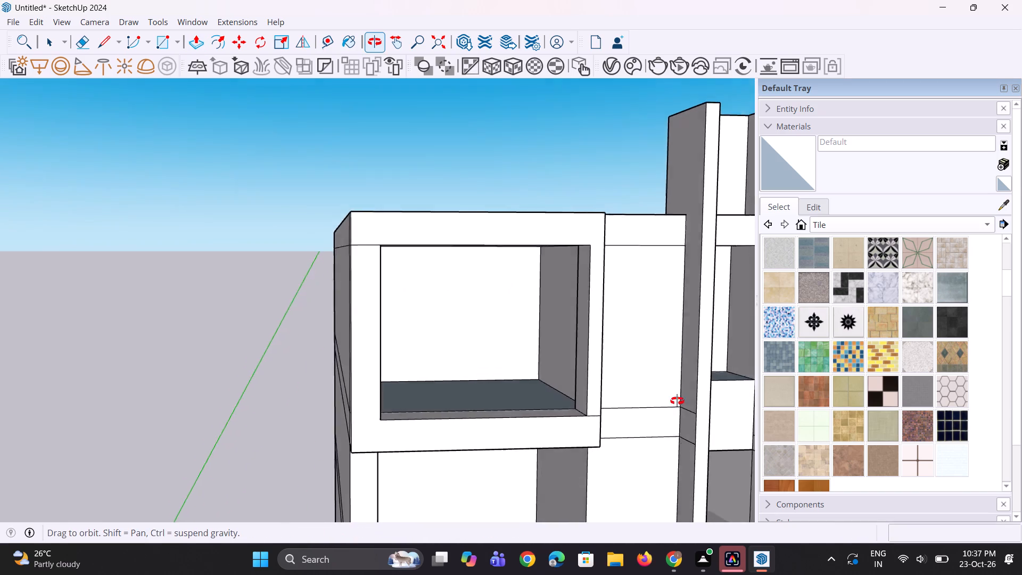
Pull the inner face of the right leg of the top-left bay's projecting frame about 5".
{"action": "middle_click_drag", "start_coordinate": [677, 401], "coordinate": [682, 387]}
{"action": "scroll", "coordinate": [622, 314], "scroll_direction": "up", "scroll_amount": 4}
{"action": "scroll", "coordinate": [619, 310], "scroll_direction": "down", "scroll_amount": 4}
{"action": "middle_click_drag", "start_coordinate": [586, 310], "coordinate": [510, 319]}
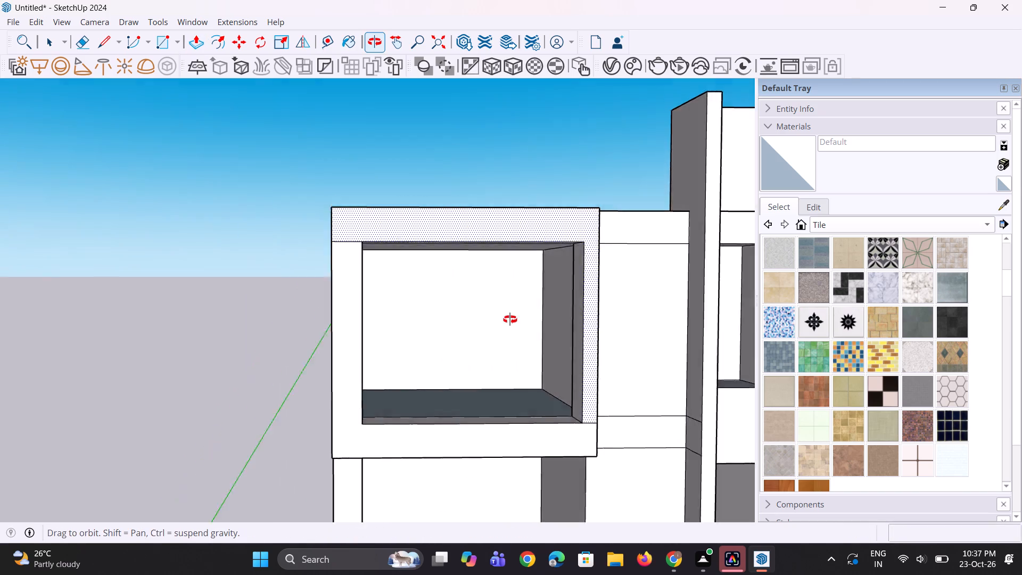
{"action": "middle_click_drag", "start_coordinate": [510, 319], "coordinate": [464, 325]}
{"action": "scroll", "coordinate": [335, 323], "scroll_direction": "up", "scroll_amount": 1}
{"action": "middle_click_drag", "start_coordinate": [562, 327], "coordinate": [698, 302]}
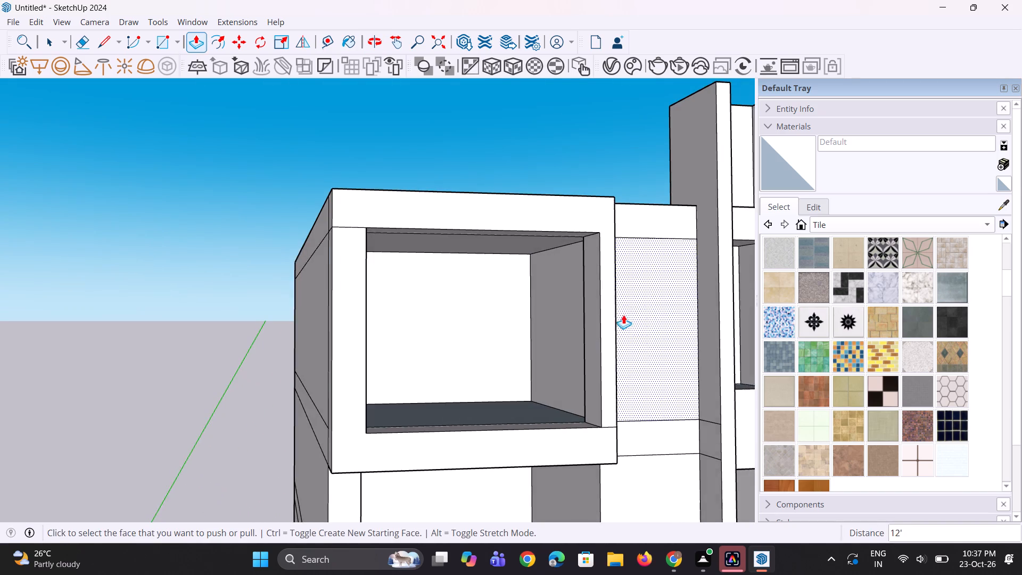
{"action": "scroll", "coordinate": [612, 317], "scroll_direction": "up", "scroll_amount": 1}
{"action": "left_click", "coordinate": [590, 317]}
{"action": "left_click", "coordinate": [583, 321]}
{"action": "scroll", "coordinate": [538, 301], "scroll_direction": "down", "scroll_amount": 4}
{"action": "middle_click_drag", "start_coordinate": [576, 286], "coordinate": [561, 302]}
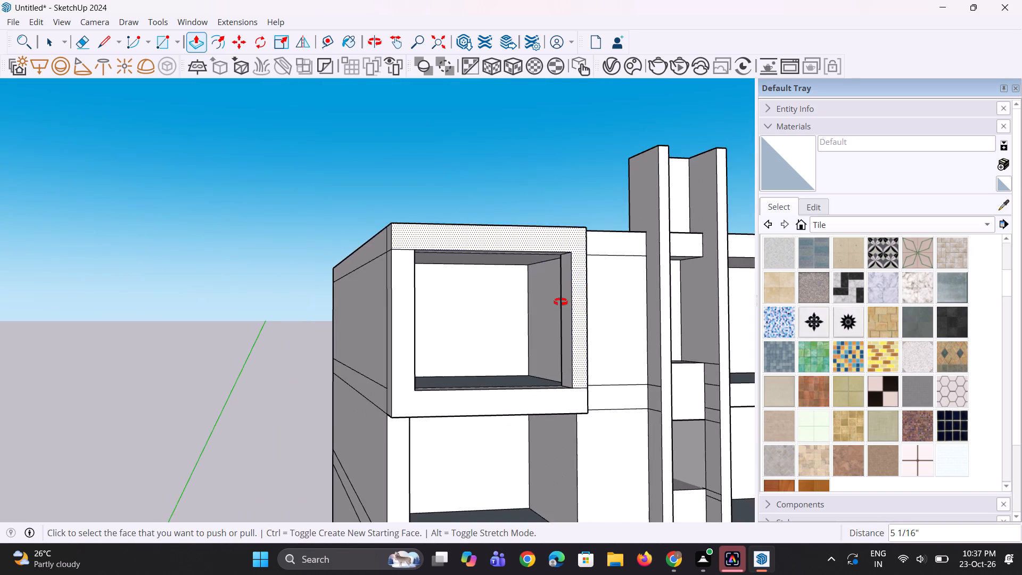
{"action": "middle_click_drag", "start_coordinate": [561, 302], "coordinate": [493, 344]}
Erase the leftover seam lines at the upper-left and lower-right corners of the top-left projecting frame's front face.
{"action": "key", "text": "space"}
{"action": "scroll", "coordinate": [451, 247], "scroll_direction": "down", "scroll_amount": 5}
{"action": "key", "text": "space"}
{"action": "key", "text": "space"}
{"action": "scroll", "coordinate": [438, 217], "scroll_direction": "down", "scroll_amount": 1}
{"action": "scroll", "coordinate": [374, 273], "scroll_direction": "up", "scroll_amount": 5}
{"action": "key", "text": "e"}
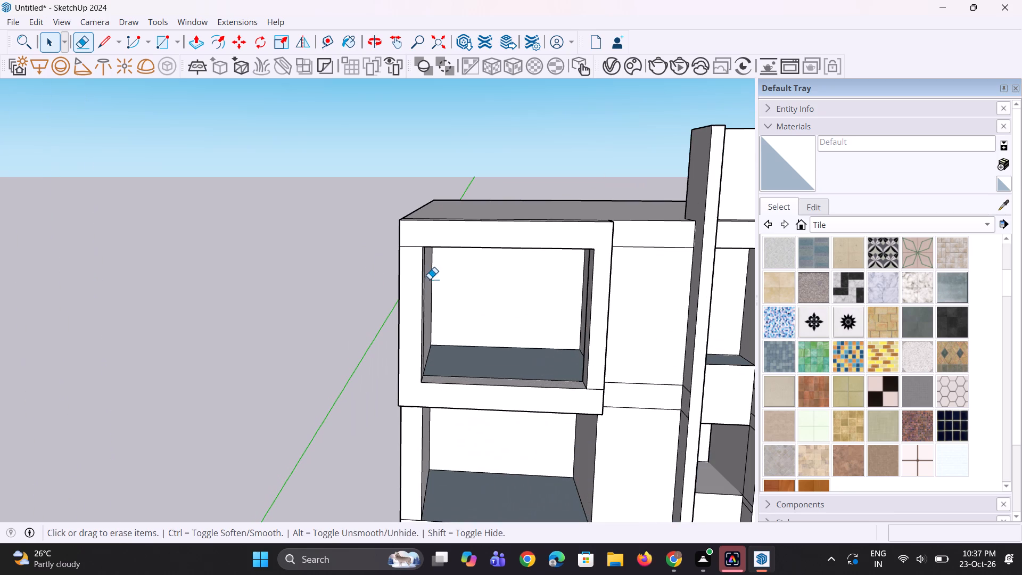
{"action": "left_click", "coordinate": [415, 248]}
{"action": "scroll", "coordinate": [410, 207], "scroll_direction": "down", "scroll_amount": 3}
{"action": "scroll", "coordinate": [562, 364], "scroll_direction": "up", "scroll_amount": 3}
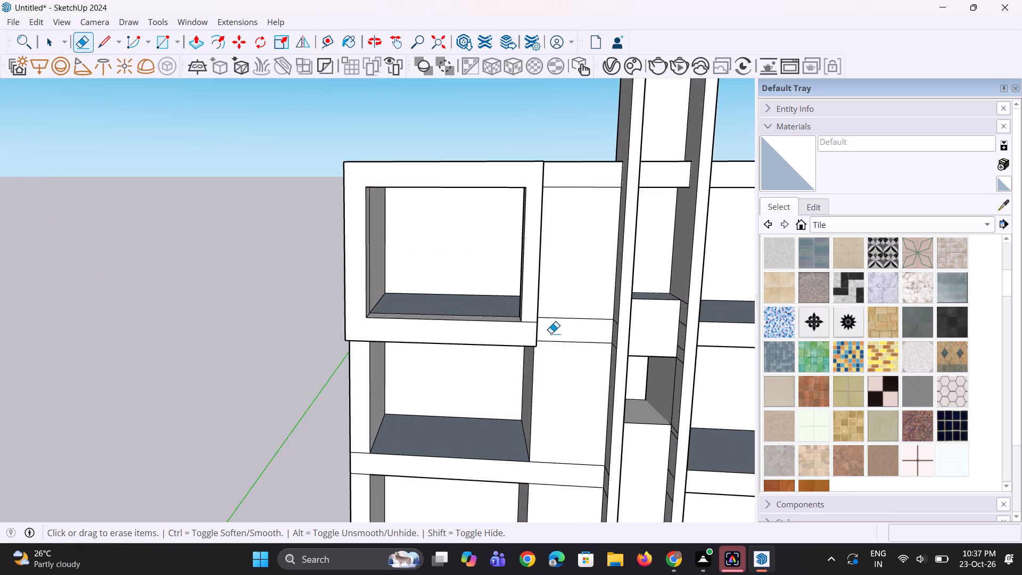
{"action": "scroll", "coordinate": [551, 333], "scroll_direction": "up", "scroll_amount": 6}
{"action": "left_click_drag", "start_coordinate": [520, 314], "coordinate": [522, 330]}
{"action": "scroll", "coordinate": [552, 292], "scroll_direction": "down", "scroll_amount": 11}
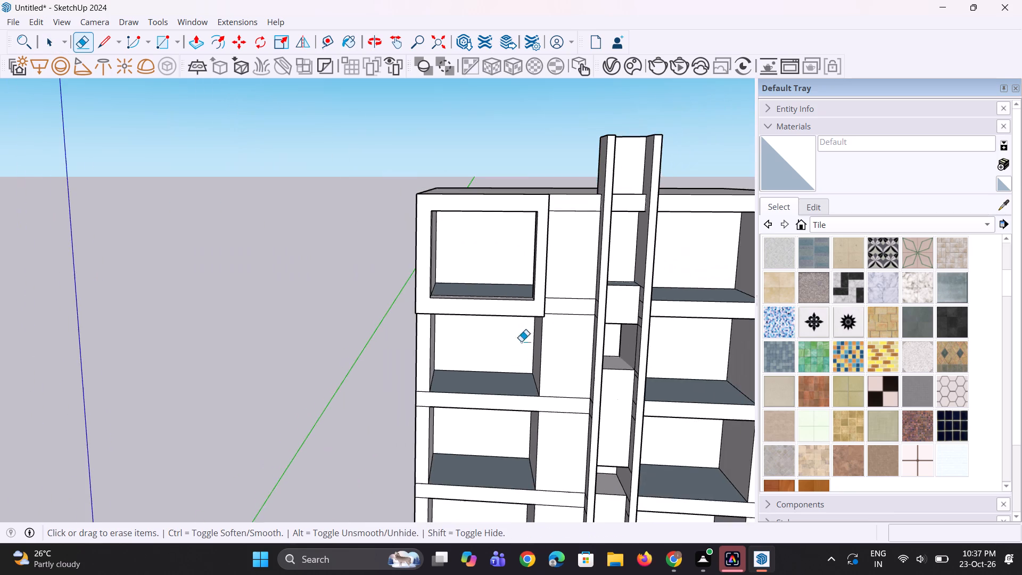
Erase the floor band lines crossing the wall strip beside the upper left bays and the band's top line on the outer pier.
{"action": "middle_click_drag", "start_coordinate": [508, 374], "coordinate": [526, 326]}
{"action": "scroll", "coordinate": [489, 281], "scroll_direction": "down", "scroll_amount": 5}
{"action": "middle_click_drag", "start_coordinate": [488, 349], "coordinate": [488, 360]}
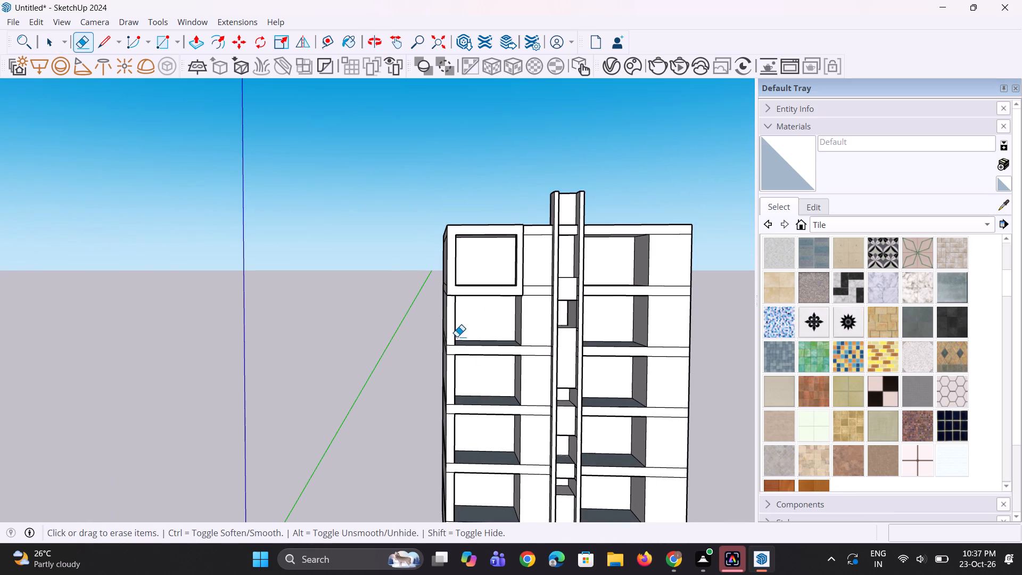
{"action": "scroll", "coordinate": [506, 349], "scroll_direction": "up", "scroll_amount": 3}
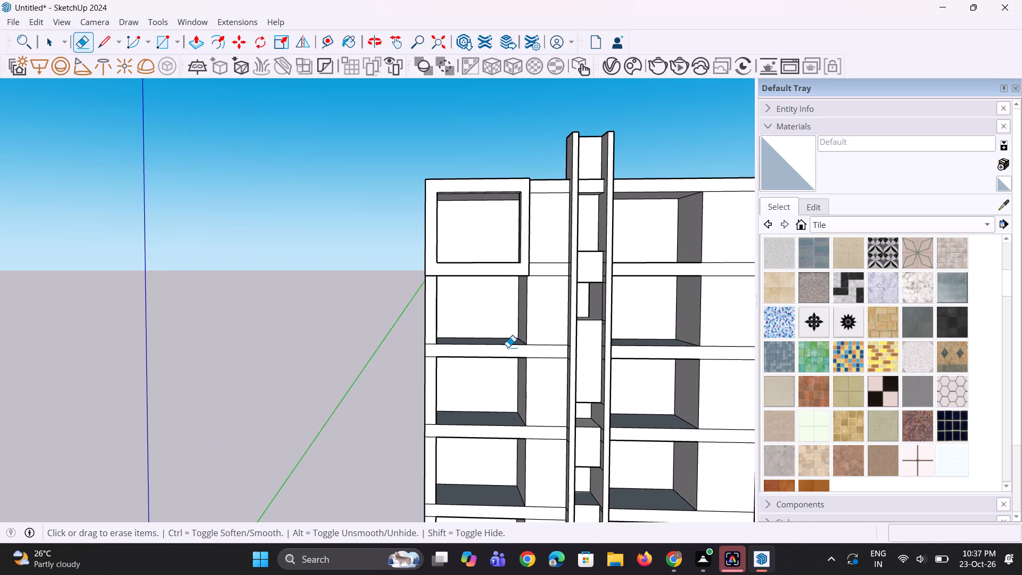
{"action": "key", "text": "space"}
{"action": "key", "text": "space"}
{"action": "middle_click_drag", "start_coordinate": [509, 345], "coordinate": [493, 347]}
{"action": "scroll", "coordinate": [434, 346], "scroll_direction": "up", "scroll_amount": 5}
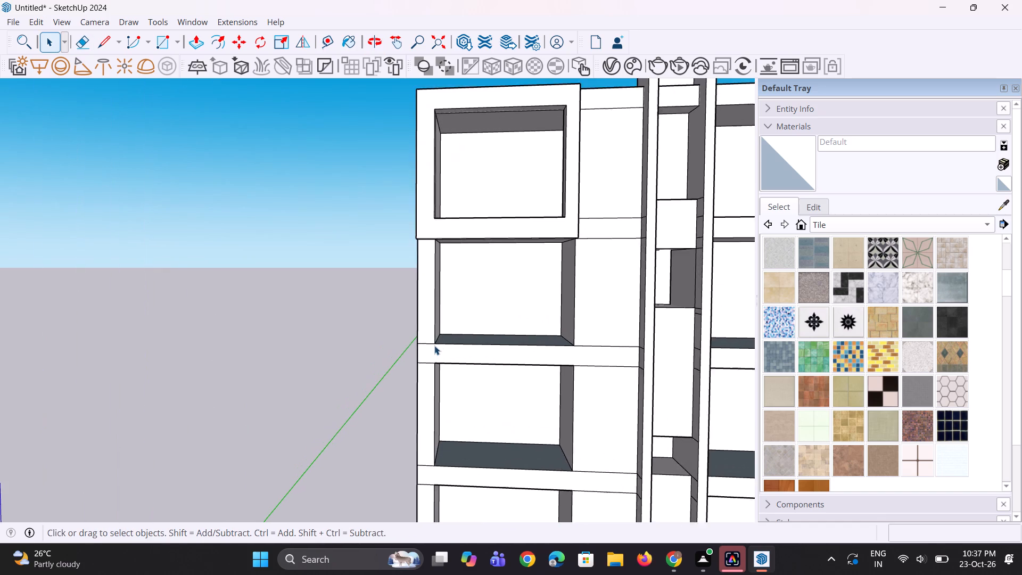
{"action": "key", "text": "e"}
{"action": "left_click", "coordinate": [430, 344]}
{"action": "scroll", "coordinate": [403, 355], "scroll_direction": "down", "scroll_amount": 3}
{"action": "middle_click_drag", "start_coordinate": [591, 355], "coordinate": [580, 347]}
{"action": "scroll", "coordinate": [556, 349], "scroll_direction": "up", "scroll_amount": 6}
{"action": "left_click", "coordinate": [555, 347]}
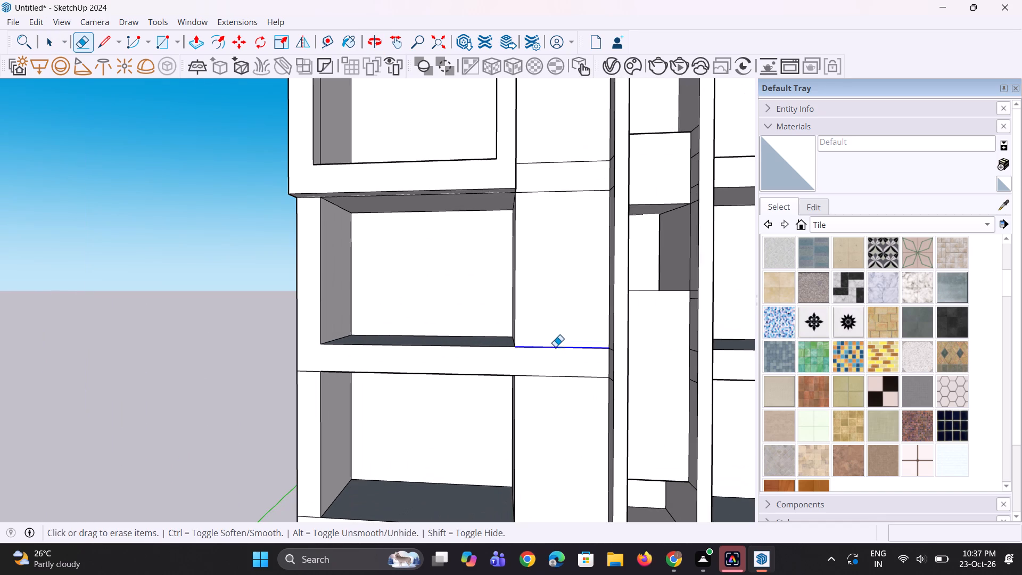
{"action": "left_click_drag", "start_coordinate": [556, 379], "coordinate": [558, 386]}
{"action": "left_click_drag", "start_coordinate": [565, 159], "coordinate": [562, 220]}
Draw a vertical line closing the floor band's end below the second left bay and erase the remaining band line across the wall strip.
{"action": "key", "text": "l"}
{"action": "scroll", "coordinate": [516, 317], "scroll_direction": "up", "scroll_amount": 2}
{"action": "left_click", "coordinate": [512, 350]}
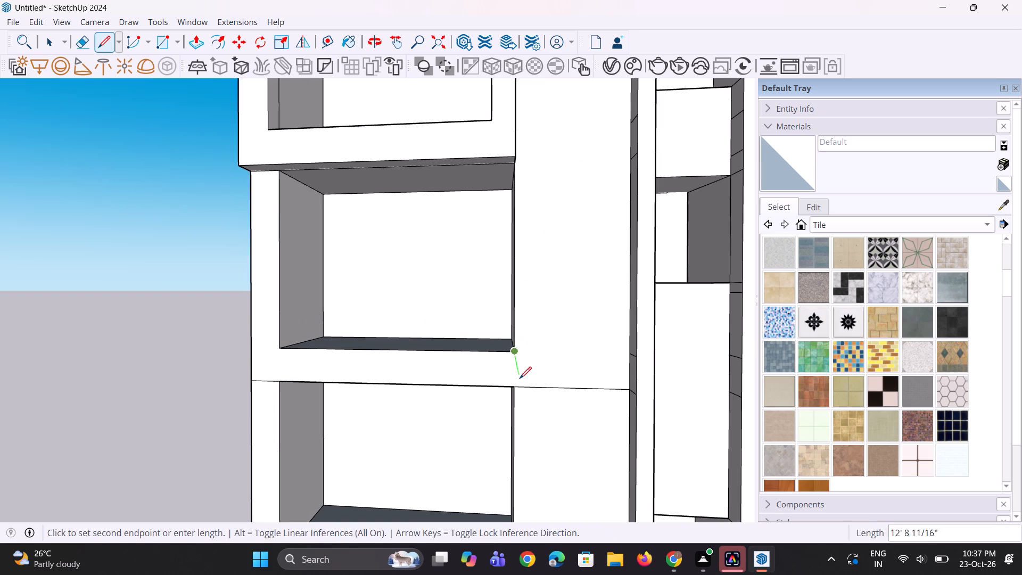
{"action": "left_click", "coordinate": [513, 387]}
{"action": "key", "text": "space"}
{"action": "key", "text": "e"}
{"action": "left_click_drag", "start_coordinate": [551, 379], "coordinate": [569, 407]}
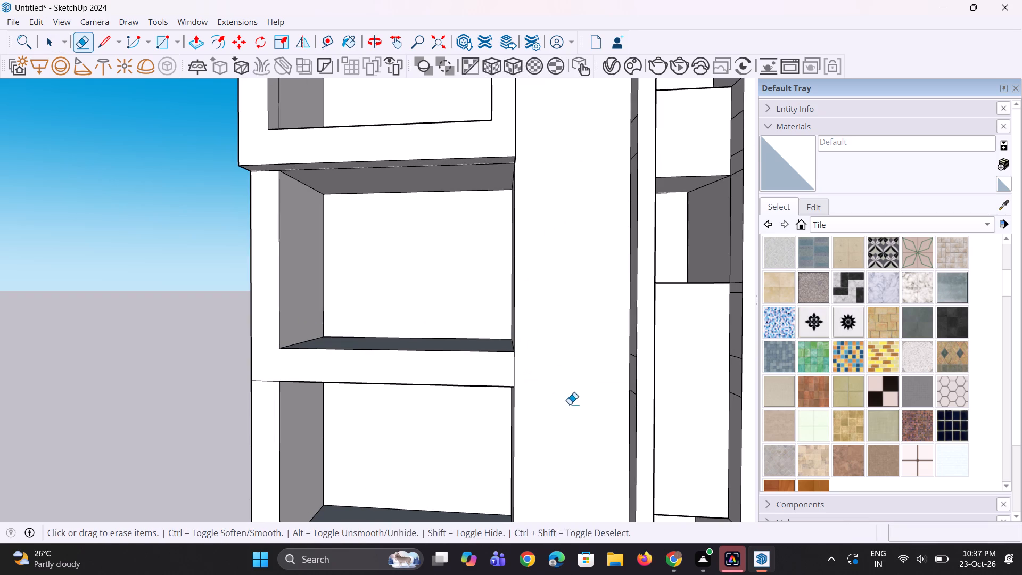
Split the floor band below the third left bay at the bay's inner edge and pull that section out about 2' 3".
{"action": "scroll", "coordinate": [522, 291], "scroll_direction": "down", "scroll_amount": 5}
{"action": "middle_click_drag", "start_coordinate": [465, 352], "coordinate": [449, 365]}
{"action": "key", "text": "space"}
{"action": "key", "text": "space"}
{"action": "scroll", "coordinate": [448, 329], "scroll_direction": "down", "scroll_amount": 4}
{"action": "middle_click_drag", "start_coordinate": [448, 329], "coordinate": [457, 326]}
{"action": "scroll", "coordinate": [457, 326], "scroll_direction": "up", "scroll_amount": 4}
{"action": "scroll", "coordinate": [432, 307], "scroll_direction": "down", "scroll_amount": 5}
{"action": "middle_click_drag", "start_coordinate": [428, 379], "coordinate": [444, 363]}
{"action": "scroll", "coordinate": [445, 357], "scroll_direction": "up", "scroll_amount": 1}
{"action": "scroll", "coordinate": [449, 344], "scroll_direction": "down", "scroll_amount": 7}
{"action": "scroll", "coordinate": [456, 357], "scroll_direction": "up", "scroll_amount": 2}
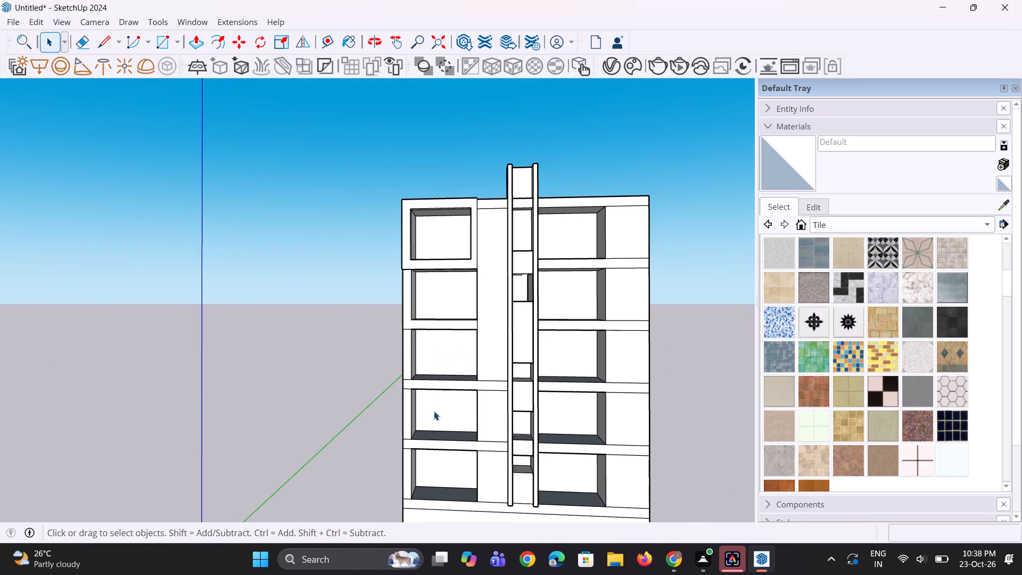
{"action": "middle_click_drag", "start_coordinate": [434, 411], "coordinate": [450, 402]}
{"action": "scroll", "coordinate": [441, 409], "scroll_direction": "up", "scroll_amount": 5}
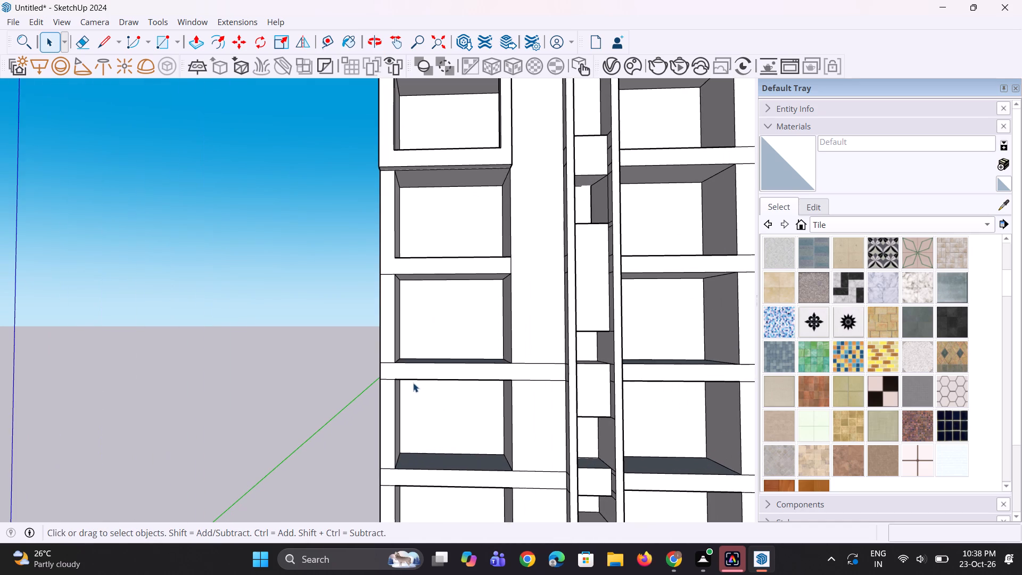
{"action": "scroll", "coordinate": [478, 358], "scroll_direction": "up", "scroll_amount": 1}
{"action": "key", "text": "l"}
{"action": "scroll", "coordinate": [508, 361], "scroll_direction": "up", "scroll_amount": 3}
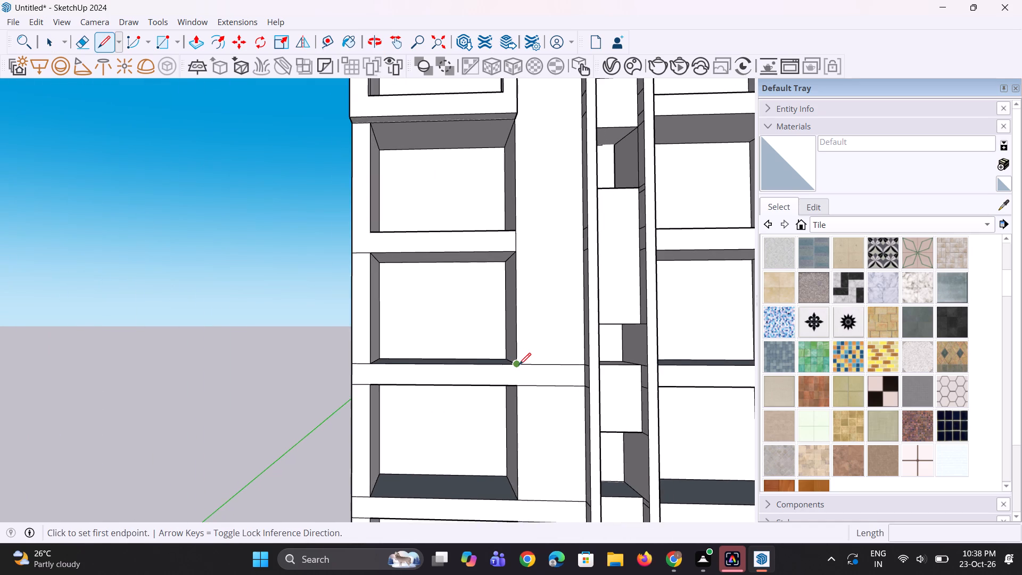
{"action": "left_click", "coordinate": [519, 365]}
{"action": "left_click", "coordinate": [517, 388]}
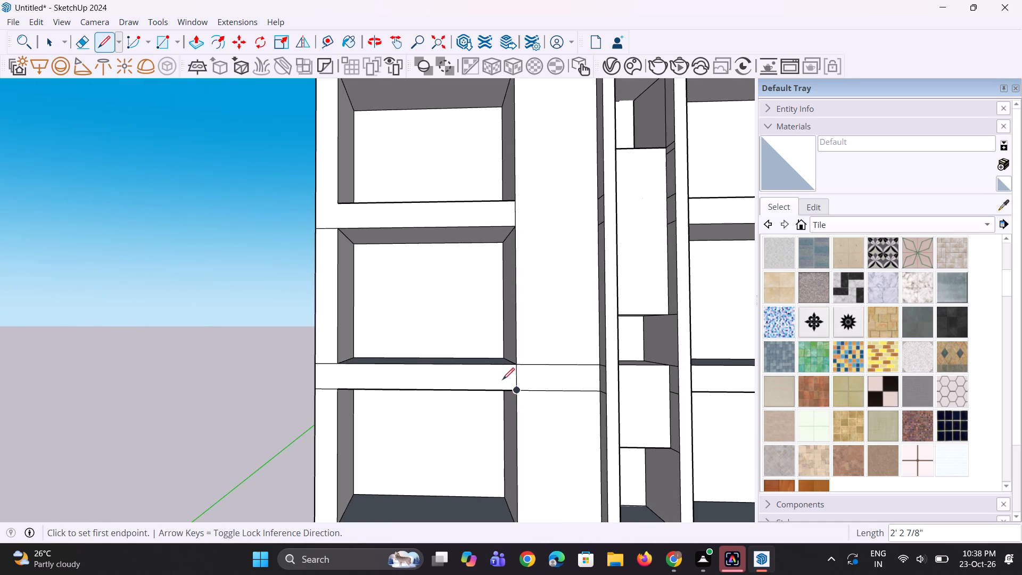
{"action": "key", "text": "p"}
{"action": "left_click", "coordinate": [493, 376]}
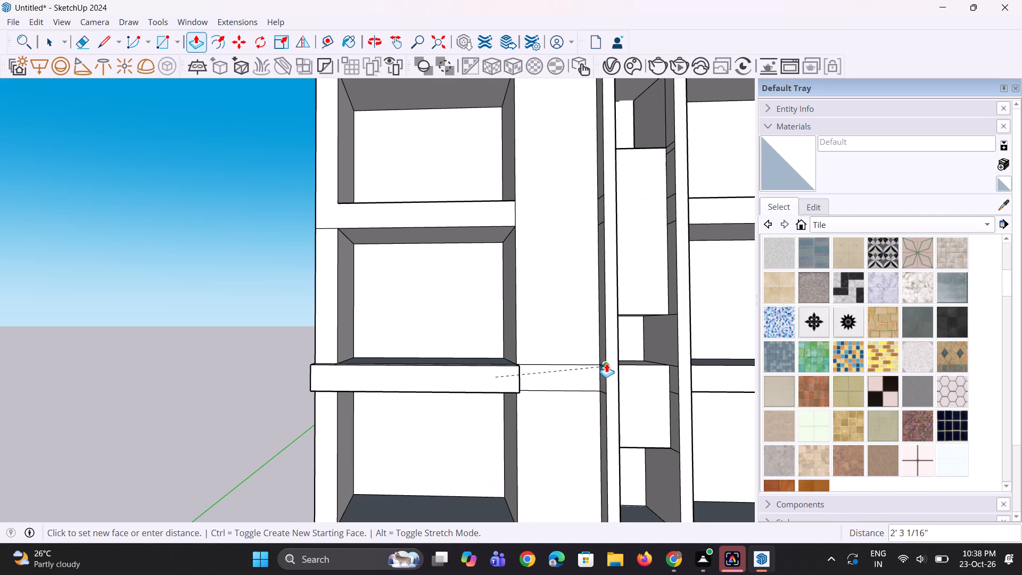
{"action": "left_click", "coordinate": [609, 362]}
Pull the projecting band's underside at the outer left corner down about 14' 3" to the bottom of the floor band below.
{"action": "scroll", "coordinate": [461, 407], "scroll_direction": "up", "scroll_amount": 1}
{"action": "middle_click_drag", "start_coordinate": [461, 409], "coordinate": [540, 357]}
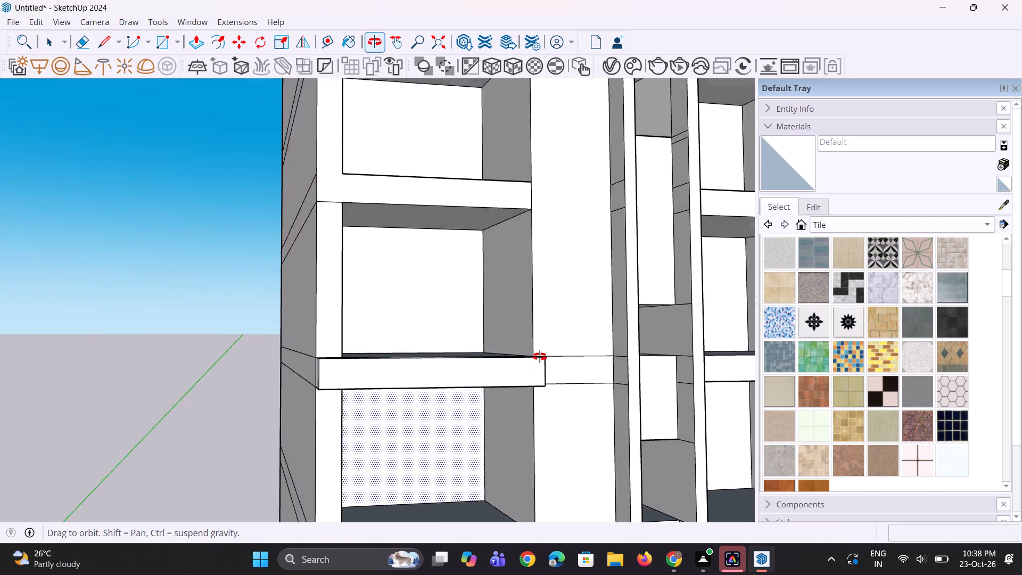
{"action": "middle_click_drag", "start_coordinate": [540, 357], "coordinate": [516, 278]}
{"action": "left_click", "coordinate": [327, 335]}
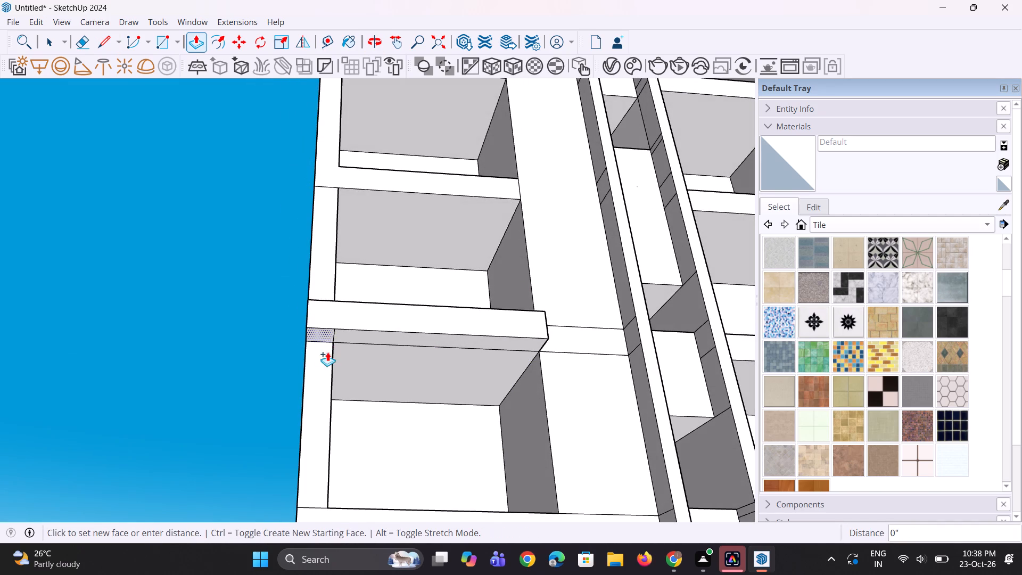
{"action": "scroll", "coordinate": [331, 369], "scroll_direction": "down", "scroll_amount": 5}
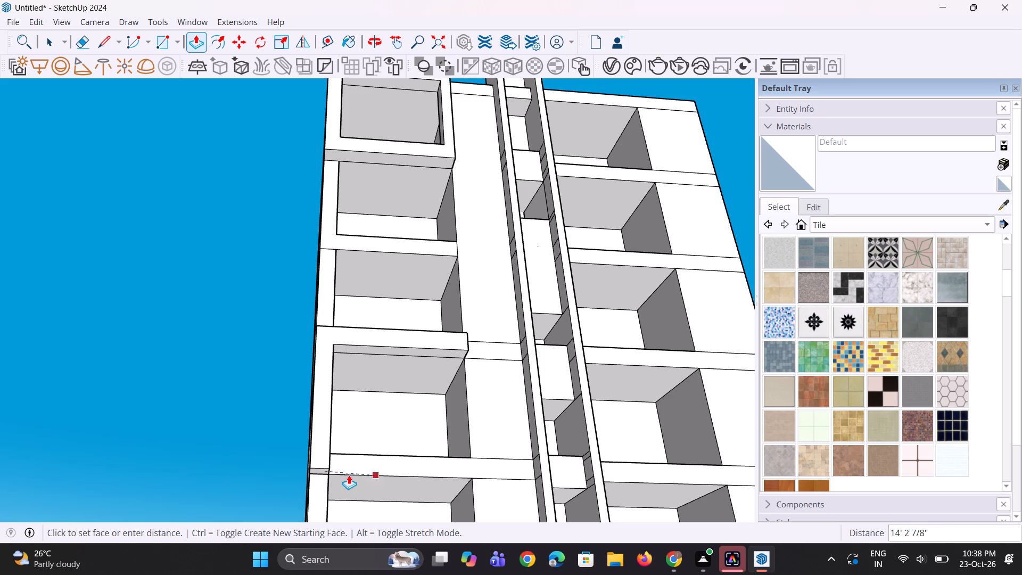
{"action": "left_click", "coordinate": [361, 476]}
Split the new leg's inner face level with the floor band's top and pull the lower section about 15' 7" across beneath the bay.
{"action": "middle_click_drag", "start_coordinate": [404, 424], "coordinate": [248, 478]}
{"action": "scroll", "coordinate": [261, 473], "scroll_direction": "down", "scroll_amount": 1}
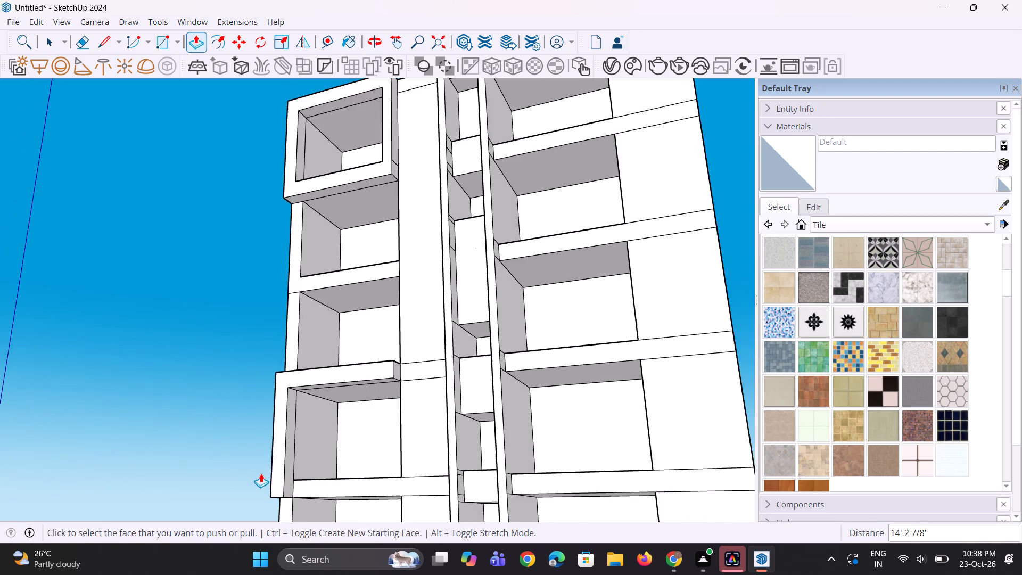
{"action": "scroll", "coordinate": [261, 473], "scroll_direction": "down", "scroll_amount": 1}
{"action": "scroll", "coordinate": [308, 484], "scroll_direction": "up", "scroll_amount": 5}
{"action": "key", "text": "l"}
{"action": "left_click", "coordinate": [283, 482]}
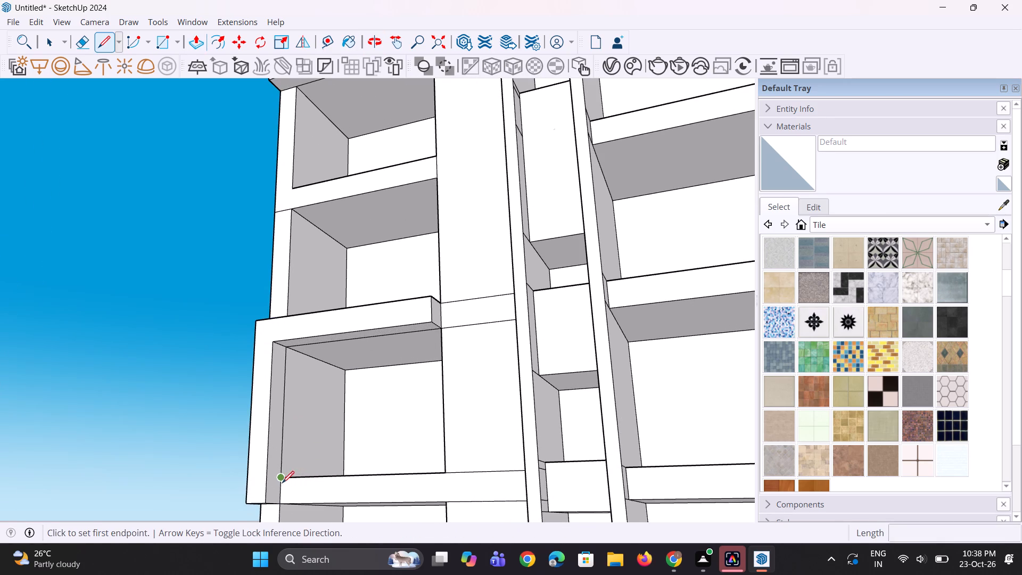
{"action": "left_click", "coordinate": [262, 478]}
{"action": "key", "text": "p"}
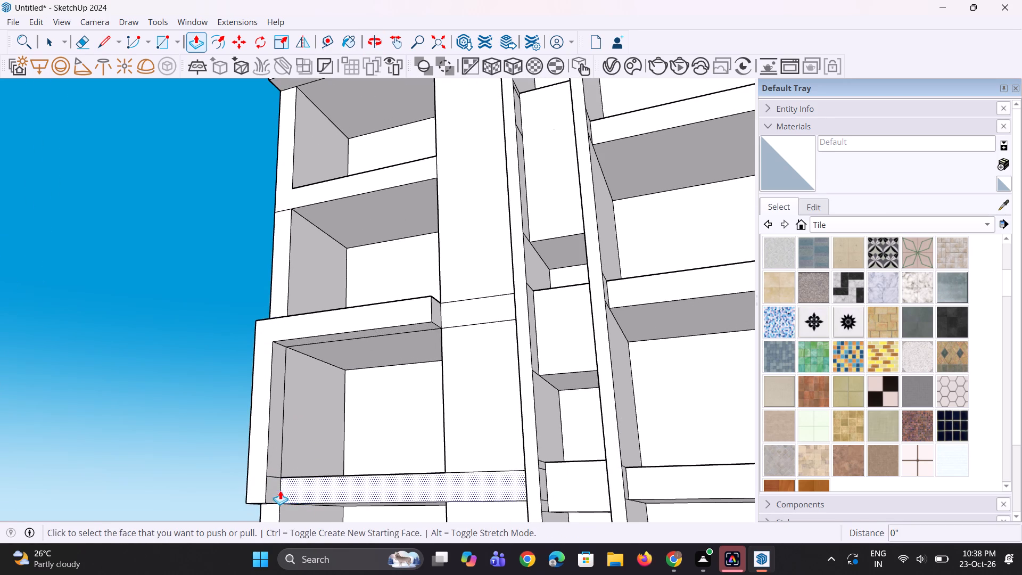
{"action": "left_click", "coordinate": [279, 490]}
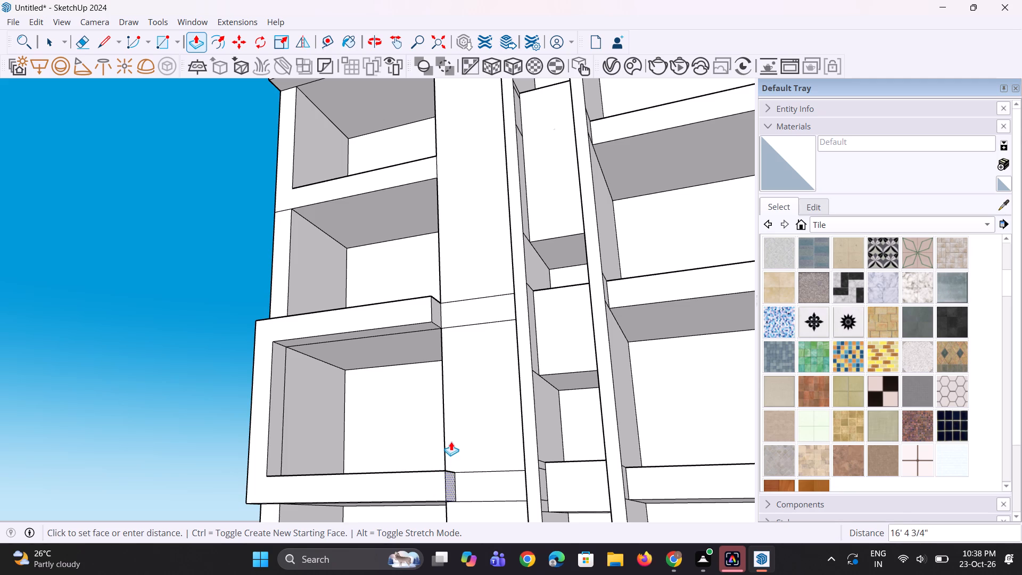
{"action": "left_click", "coordinate": [442, 432]}
Copy the short edge at the right end of this projecting band's underside 1' inward.
{"action": "scroll", "coordinate": [441, 414], "scroll_direction": "down", "scroll_amount": 4}
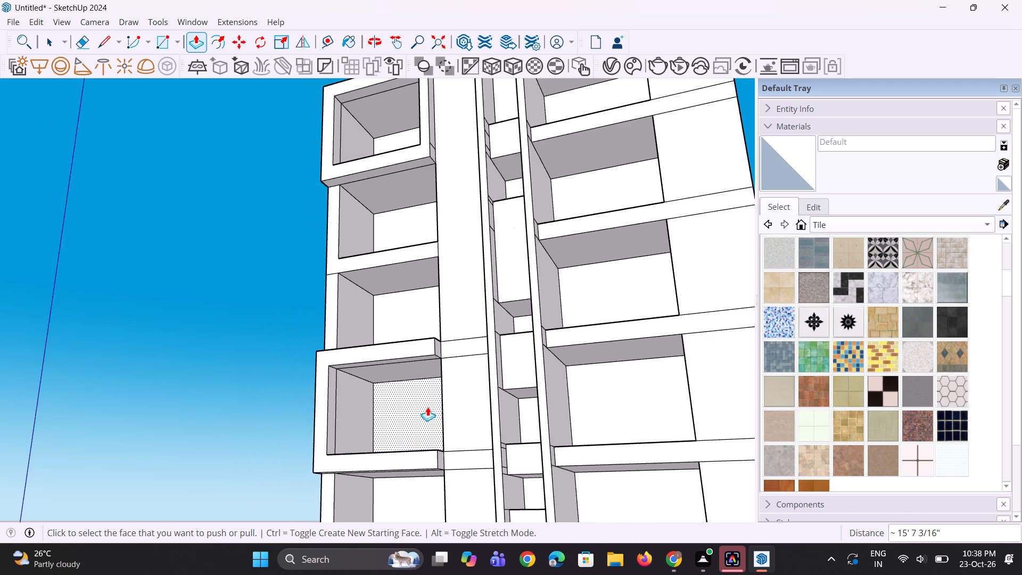
{"action": "middle_click_drag", "start_coordinate": [427, 407], "coordinate": [459, 443]}
{"action": "scroll", "coordinate": [471, 429], "scroll_direction": "down", "scroll_amount": 5}
{"action": "middle_click_drag", "start_coordinate": [465, 434], "coordinate": [535, 405]}
{"action": "scroll", "coordinate": [465, 434], "scroll_direction": "up", "scroll_amount": 4}
{"action": "scroll", "coordinate": [442, 362], "scroll_direction": "up", "scroll_amount": 6}
{"action": "middle_click_drag", "start_coordinate": [434, 379], "coordinate": [450, 328]}
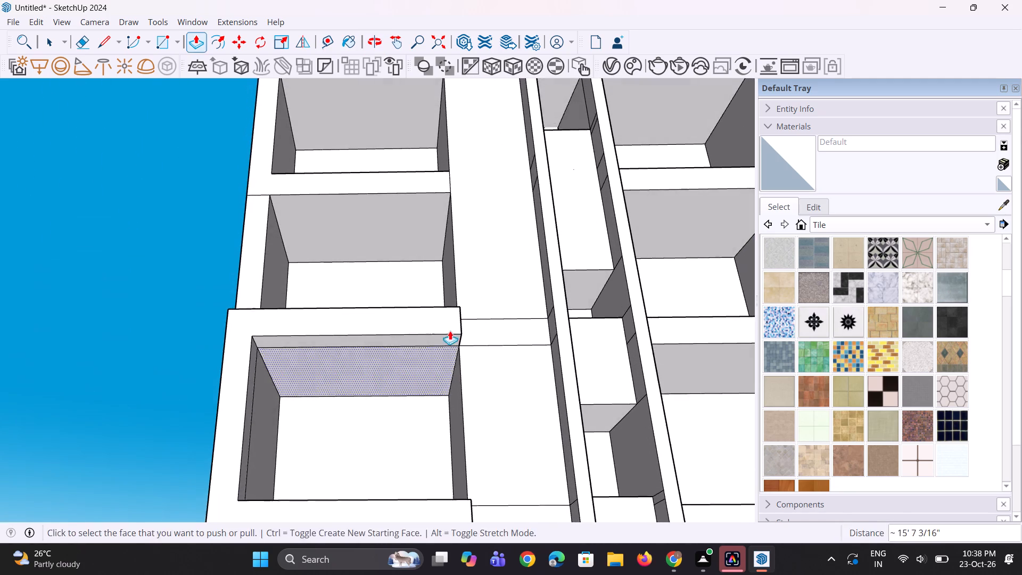
{"action": "key", "text": "space"}
{"action": "scroll", "coordinate": [451, 340], "scroll_direction": "up", "scroll_amount": 2}
{"action": "key", "text": "space"}
{"action": "left_click", "coordinate": [461, 343]}
{"action": "scroll", "coordinate": [461, 342], "scroll_direction": "up", "scroll_amount": 3}
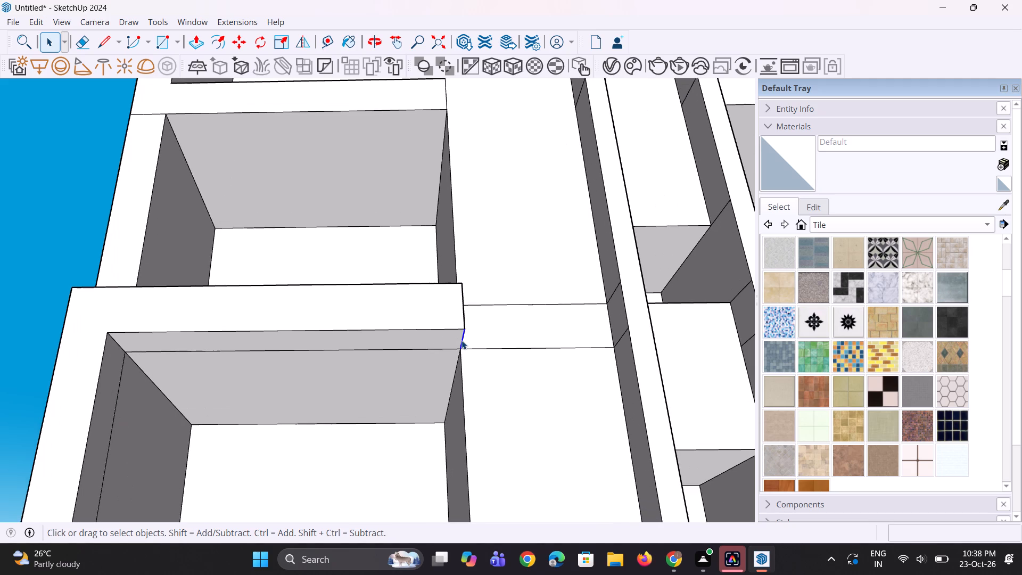
{"action": "key", "text": "m"}
{"action": "scroll", "coordinate": [461, 340], "scroll_direction": "up", "scroll_amount": 2}
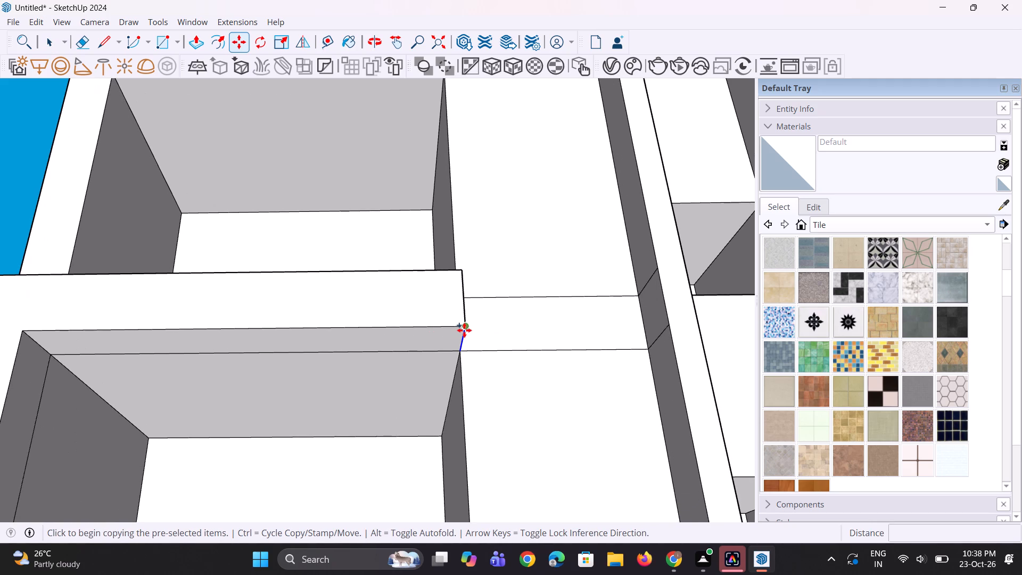
{"action": "scroll", "coordinate": [464, 330], "scroll_direction": "up", "scroll_amount": 1}
{"action": "left_click", "coordinate": [464, 330]}
{"action": "left_click", "coordinate": [435, 328]}
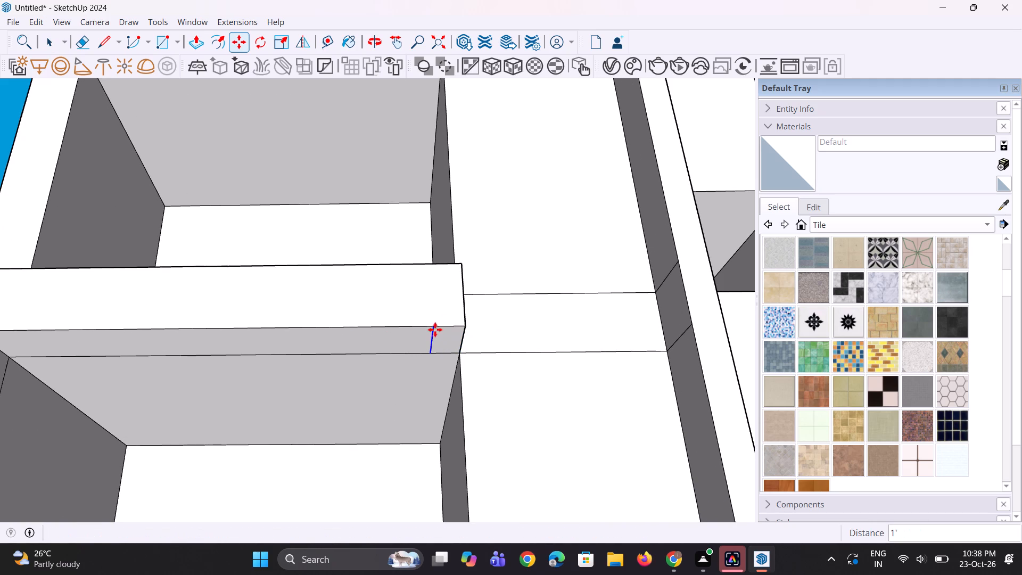
Pull the 1' wide underside section down 12' to the projecting bottom member to close the frame around the fourth left bay.
{"action": "key", "text": "p"}
{"action": "left_click", "coordinate": [438, 338]}
{"action": "scroll", "coordinate": [455, 382], "scroll_direction": "down", "scroll_amount": 11}
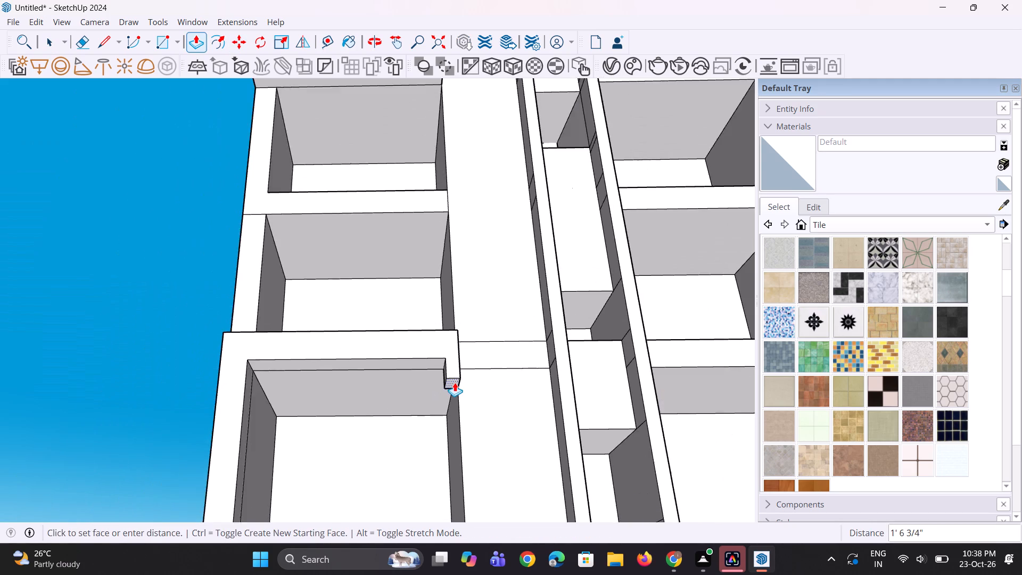
{"action": "scroll", "coordinate": [455, 382], "scroll_direction": "down", "scroll_amount": 3}
{"action": "left_click", "coordinate": [455, 481]}
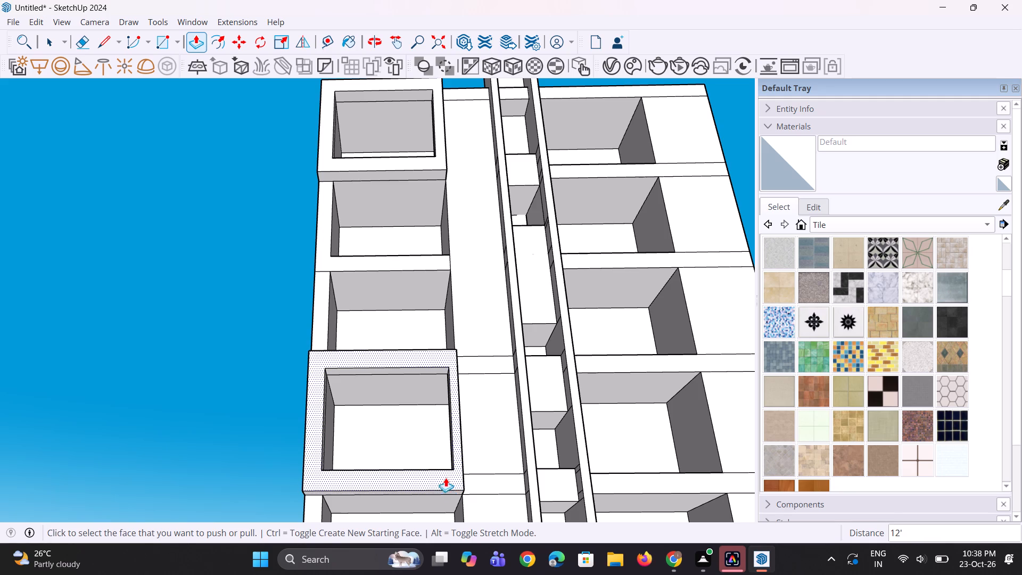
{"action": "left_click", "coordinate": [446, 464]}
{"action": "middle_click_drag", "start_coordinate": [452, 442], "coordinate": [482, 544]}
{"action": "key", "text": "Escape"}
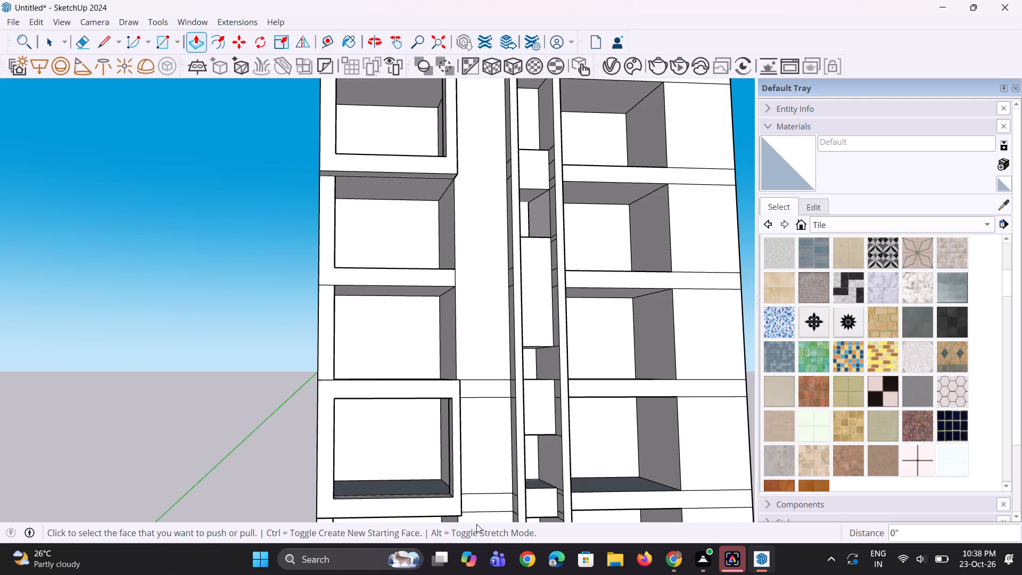
Pull the inner face of the lower frame's right leg about 1' to thicken the leg.
{"action": "scroll", "coordinate": [451, 464], "scroll_direction": "up", "scroll_amount": 7}
{"action": "middle_click_drag", "start_coordinate": [451, 463], "coordinate": [469, 465]}
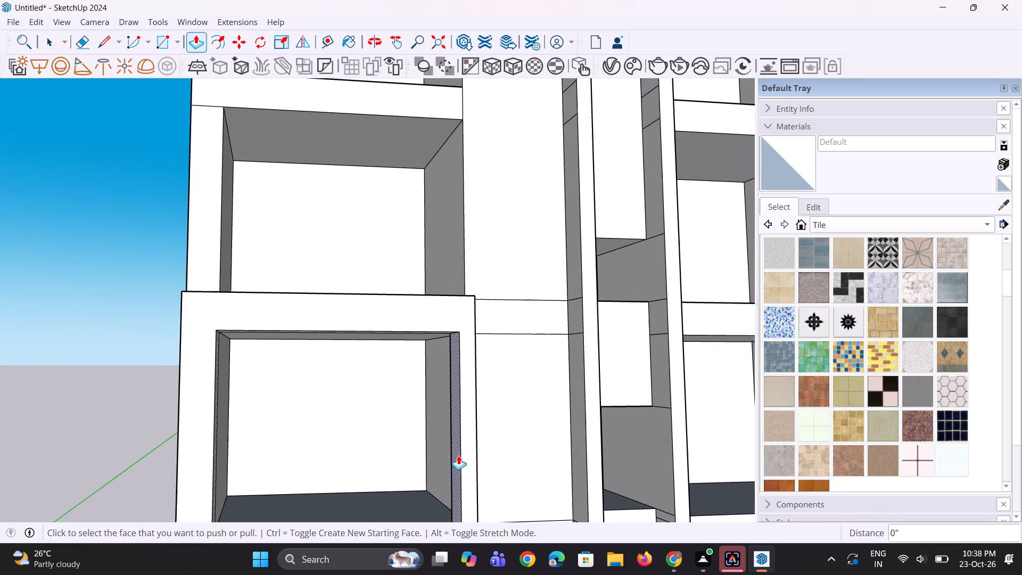
{"action": "left_click", "coordinate": [457, 454]}
{"action": "left_click", "coordinate": [441, 459]}
{"action": "scroll", "coordinate": [456, 396], "scroll_direction": "down", "scroll_amount": 5}
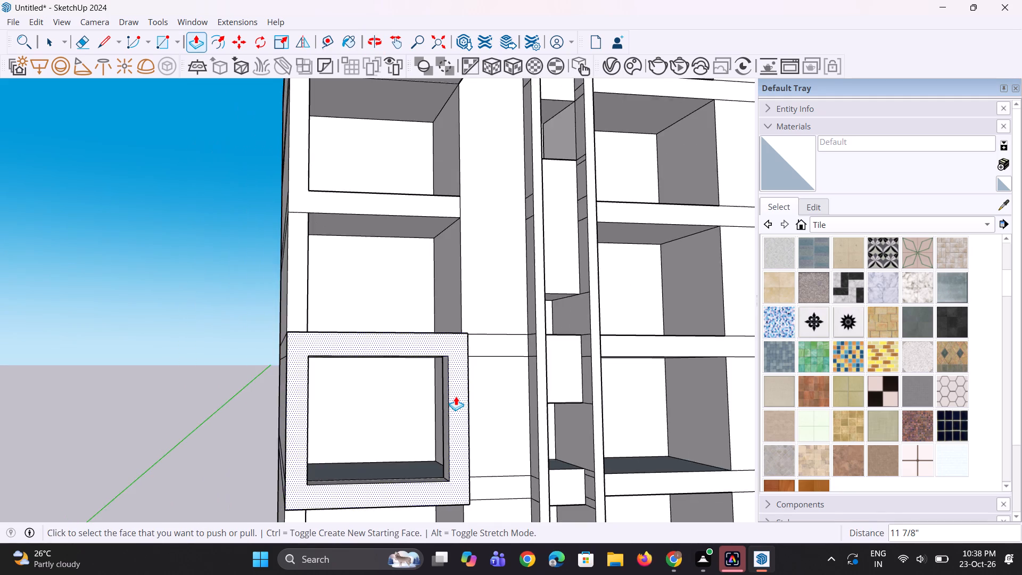
{"action": "middle_click_drag", "start_coordinate": [443, 409], "coordinate": [416, 430]}
{"action": "key", "text": "space"}
{"action": "scroll", "coordinate": [416, 415], "scroll_direction": "down", "scroll_amount": 9}
{"action": "key", "text": "space"}
{"action": "middle_click", "coordinate": [418, 396]}
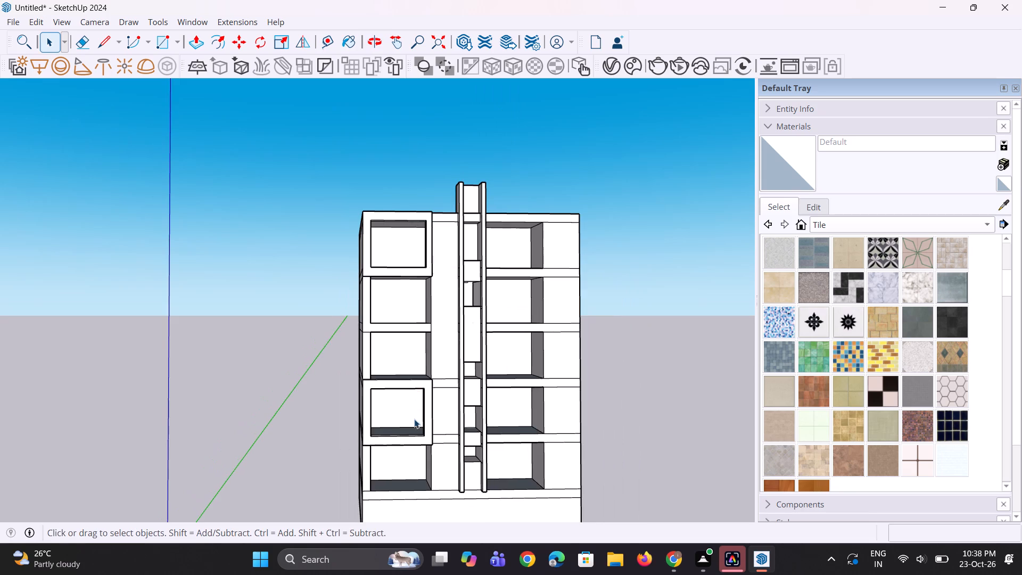
Pull the inner face of the top-left frame's right leg inward about 5" to thicken the leg.
{"action": "scroll", "coordinate": [414, 419], "scroll_direction": "up", "scroll_amount": 6}
{"action": "scroll", "coordinate": [418, 412], "scroll_direction": "down", "scroll_amount": 3}
{"action": "scroll", "coordinate": [500, 71], "scroll_direction": "up", "scroll_amount": 1}
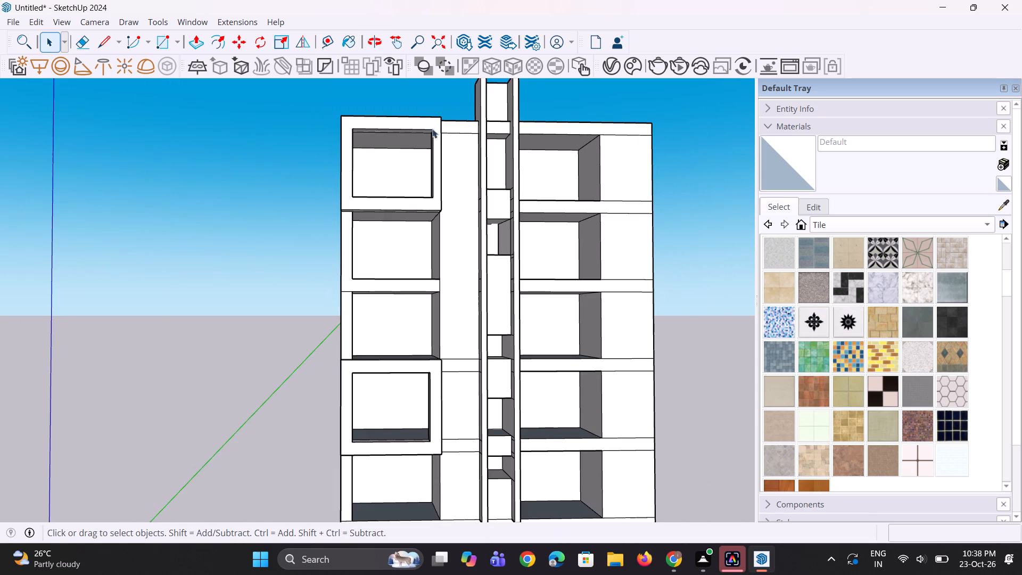
{"action": "scroll", "coordinate": [403, 149], "scroll_direction": "up", "scroll_amount": 8}
{"action": "middle_click_drag", "start_coordinate": [409, 149], "coordinate": [470, 190]}
{"action": "scroll", "coordinate": [490, 214], "scroll_direction": "up", "scroll_amount": 3}
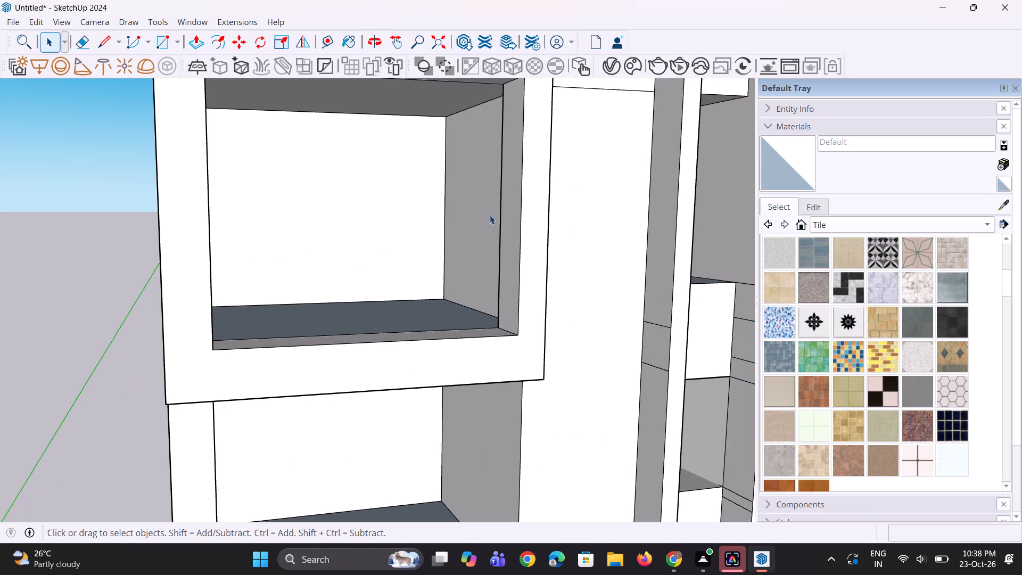
{"action": "key", "text": "p"}
{"action": "left_click", "coordinate": [509, 241]}
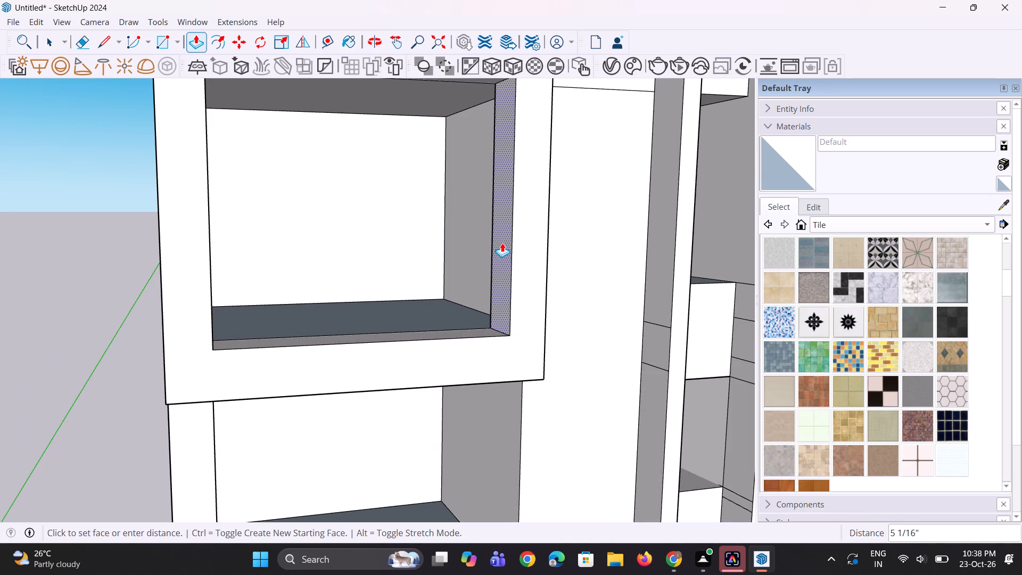
{"action": "left_click", "coordinate": [502, 243]}
{"action": "scroll", "coordinate": [499, 228], "scroll_direction": "down", "scroll_amount": 5}
{"action": "middle_click_drag", "start_coordinate": [493, 242], "coordinate": [397, 257]}
{"action": "key", "text": "space"}
{"action": "scroll", "coordinate": [421, 203], "scroll_direction": "down", "scroll_amount": 10}
{"action": "key", "text": "space"}
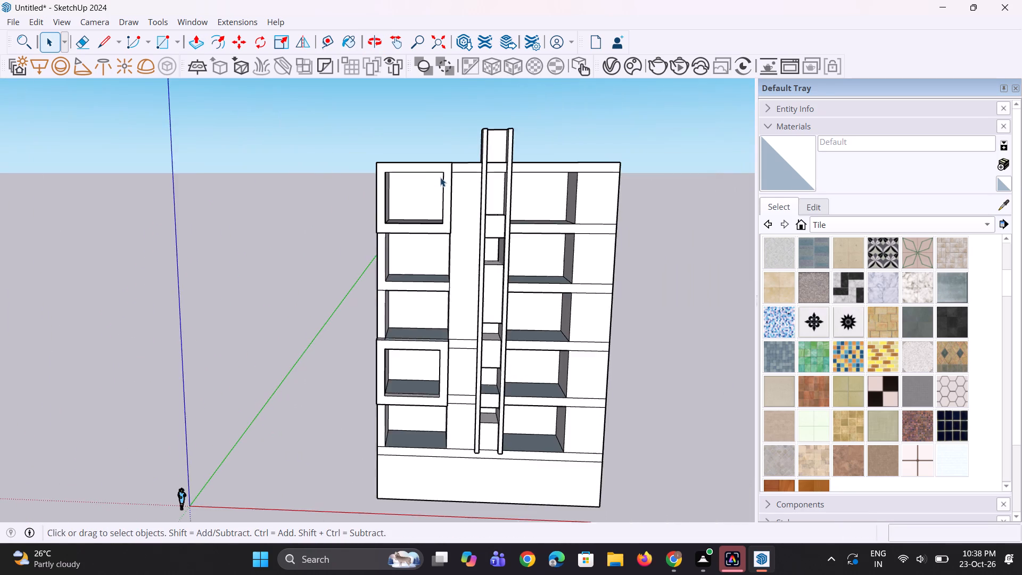
Examine the building's front and right side, checking both left bay frames, the central fins and the unframed right bays.
{"action": "scroll", "coordinate": [440, 177], "scroll_direction": "down", "scroll_amount": 5}
{"action": "middle_click_drag", "start_coordinate": [422, 282], "coordinate": [343, 265]}
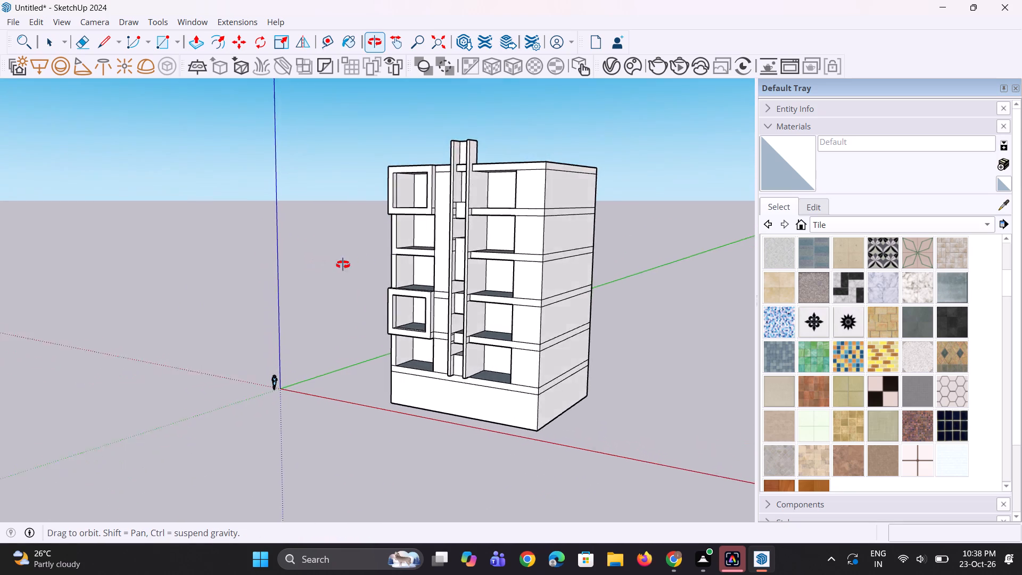
{"action": "middle_click_drag", "start_coordinate": [343, 265], "coordinate": [372, 258]}
{"action": "scroll", "coordinate": [372, 258], "scroll_direction": "down", "scroll_amount": 5}
{"action": "middle_click_drag", "start_coordinate": [384, 267], "coordinate": [378, 263]}
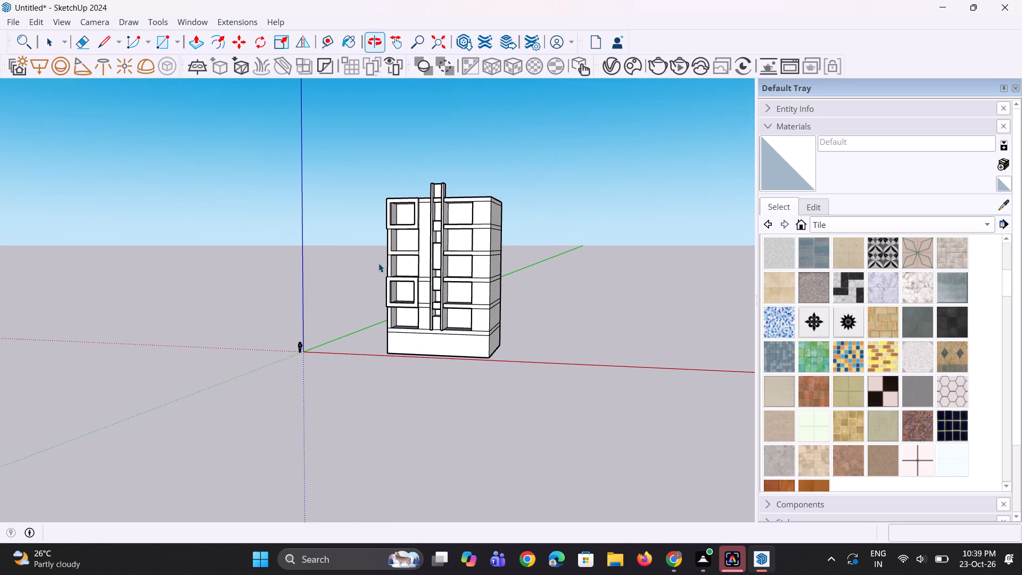
{"action": "scroll", "coordinate": [388, 226], "scroll_direction": "up", "scroll_amount": 6}
{"action": "scroll", "coordinate": [422, 253], "scroll_direction": "up", "scroll_amount": 2}
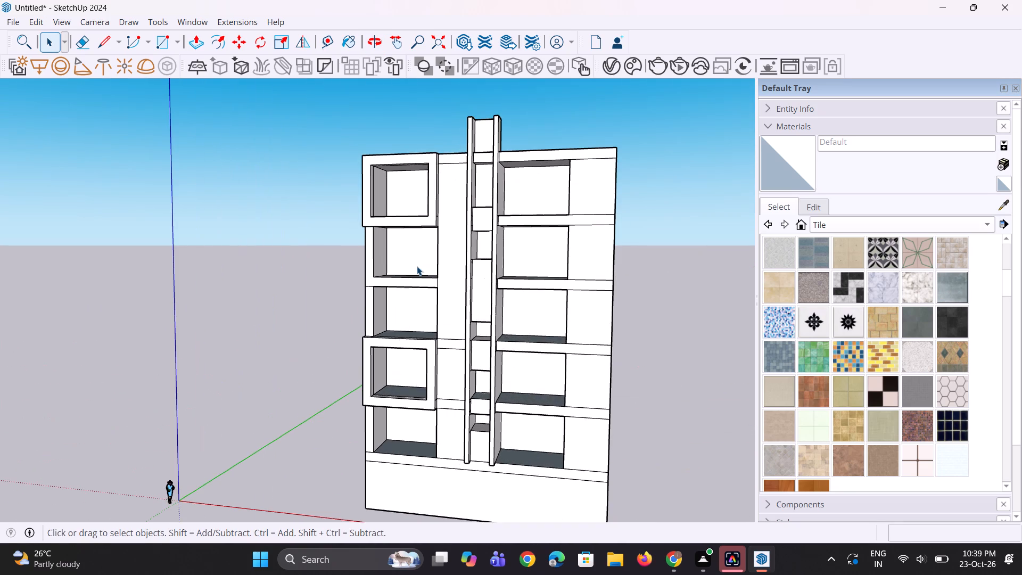
{"action": "scroll", "coordinate": [417, 266], "scroll_direction": "down", "scroll_amount": 5}
{"action": "middle_click_drag", "start_coordinate": [417, 266], "coordinate": [427, 277]}
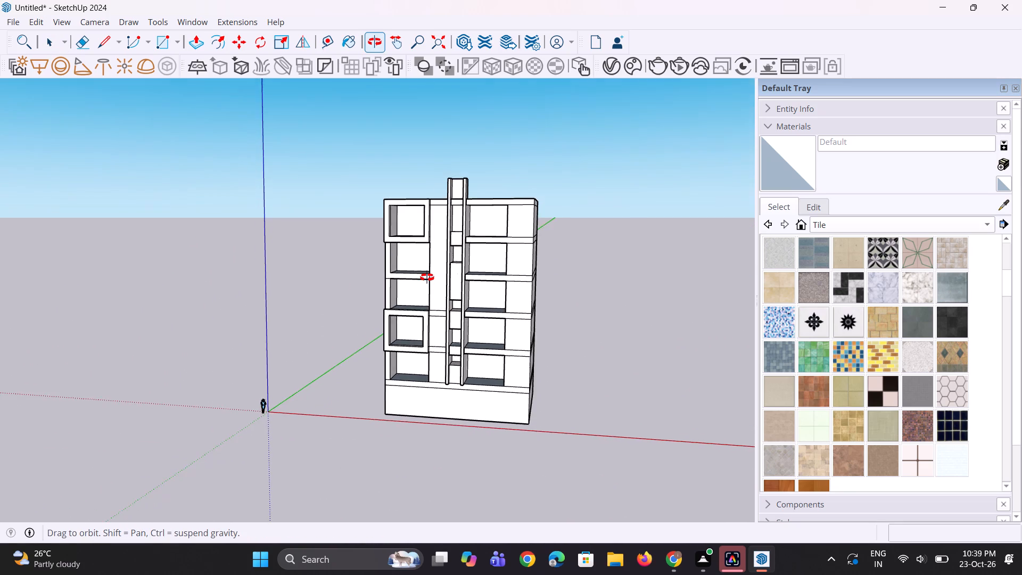
{"action": "middle_click_drag", "start_coordinate": [427, 277], "coordinate": [358, 289]}
{"action": "scroll", "coordinate": [358, 289], "scroll_direction": "up", "scroll_amount": 1}
{"action": "scroll", "coordinate": [488, 319], "scroll_direction": "up", "scroll_amount": 5}
{"action": "middle_click_drag", "start_coordinate": [475, 336], "coordinate": [450, 327]}
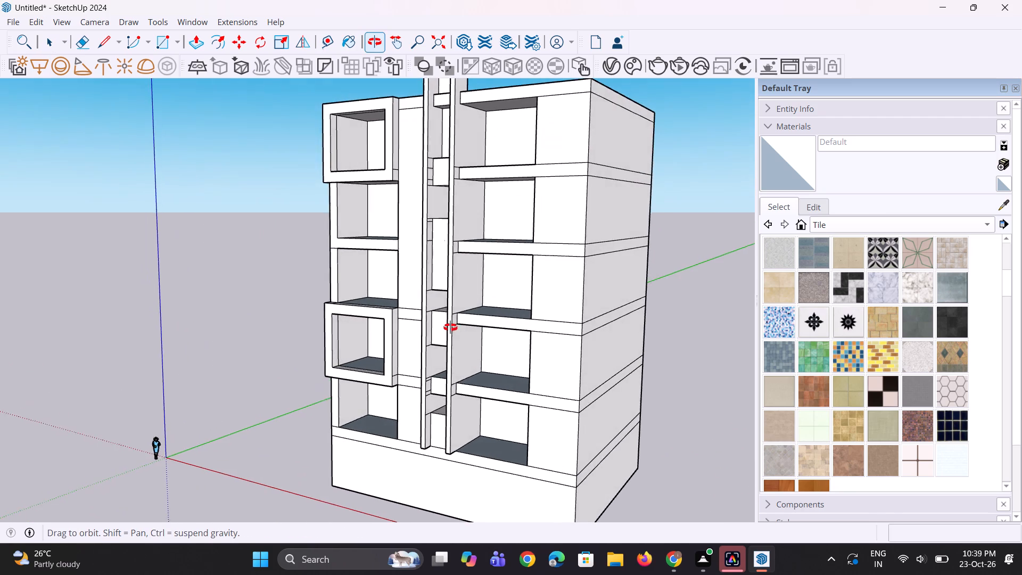
{"action": "middle_click_drag", "start_coordinate": [450, 327], "coordinate": [449, 332]}
{"action": "scroll", "coordinate": [515, 326], "scroll_direction": "up", "scroll_amount": 2}
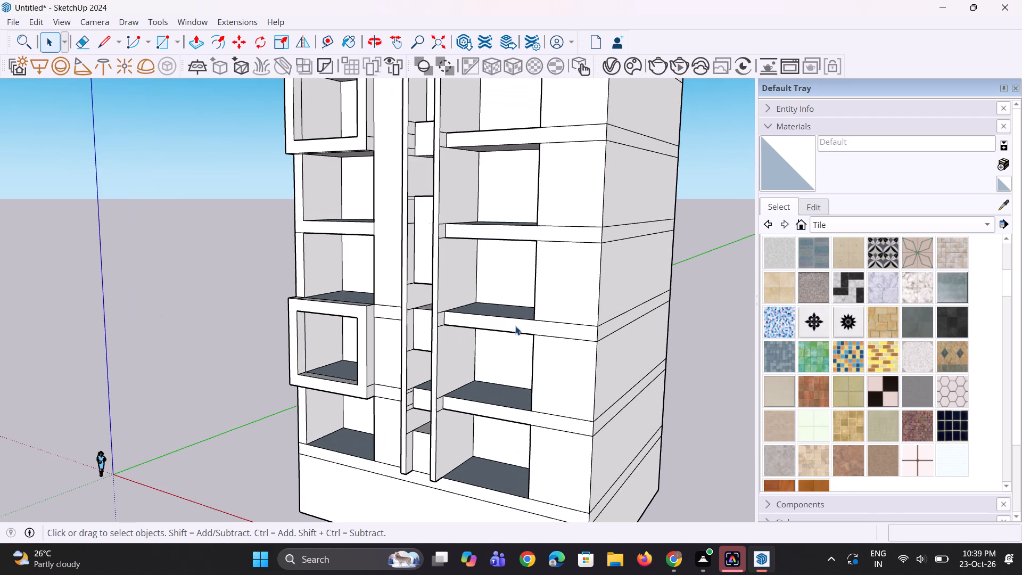
{"action": "scroll", "coordinate": [520, 328], "scroll_direction": "down", "scroll_amount": 3}
{"action": "middle_click", "coordinate": [515, 321]}
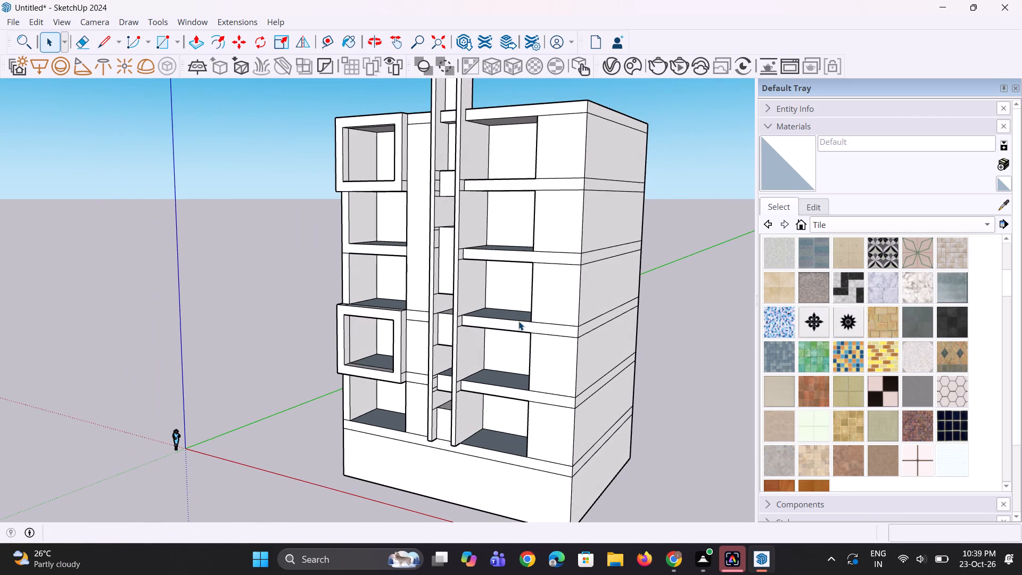
{"action": "scroll", "coordinate": [518, 321], "scroll_direction": "down", "scroll_amount": 4}
{"action": "scroll", "coordinate": [518, 321], "scroll_direction": "up", "scroll_amount": 1}
{"action": "middle_click_drag", "start_coordinate": [518, 321], "coordinate": [528, 308]}
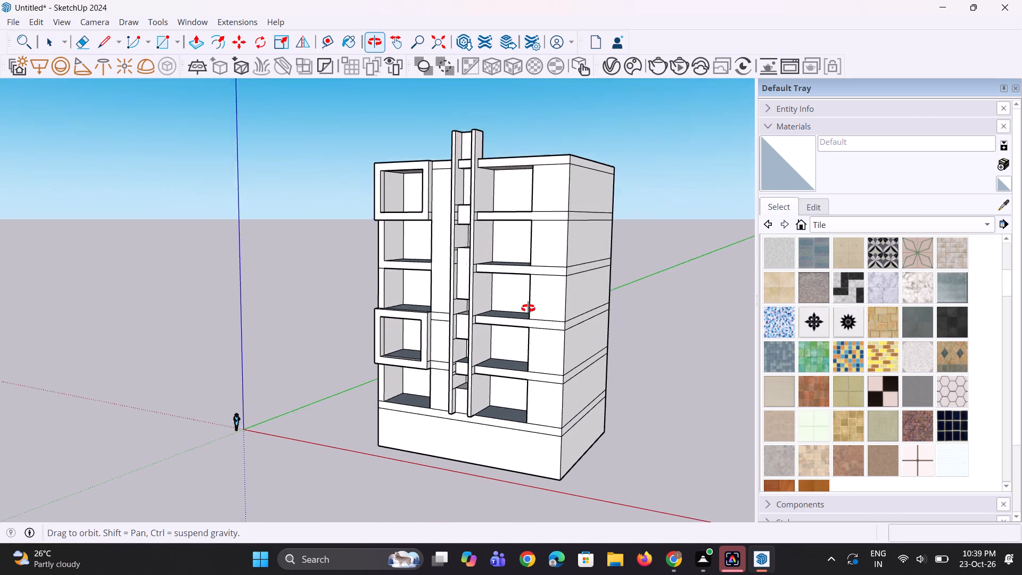
{"action": "middle_click_drag", "start_coordinate": [528, 308], "coordinate": [526, 303]}
{"action": "scroll", "coordinate": [545, 326], "scroll_direction": "up", "scroll_amount": 1}
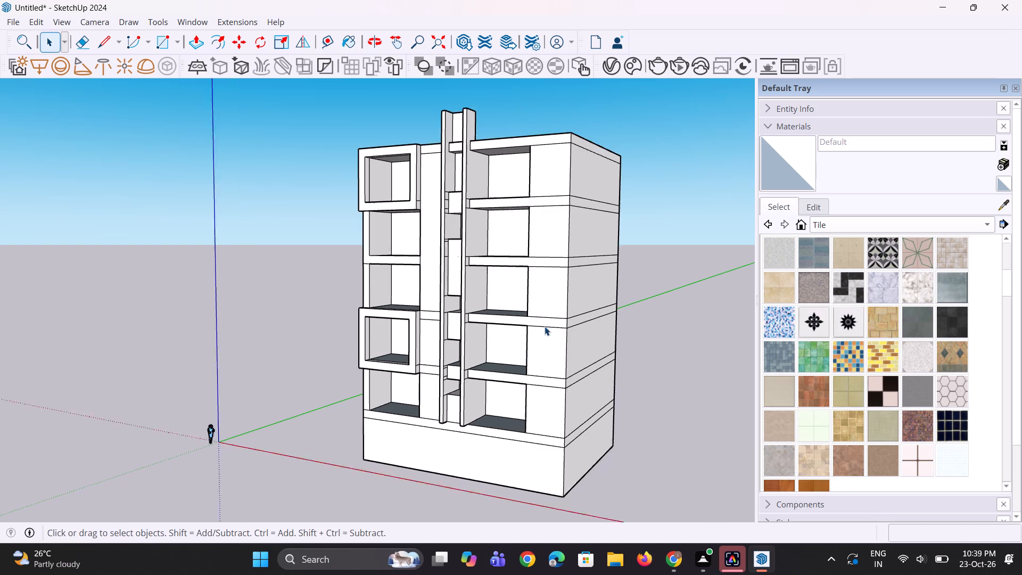
{"action": "scroll", "coordinate": [545, 326], "scroll_direction": "up", "scroll_amount": 1}
{"action": "middle_click_drag", "start_coordinate": [541, 334], "coordinate": [557, 321]}
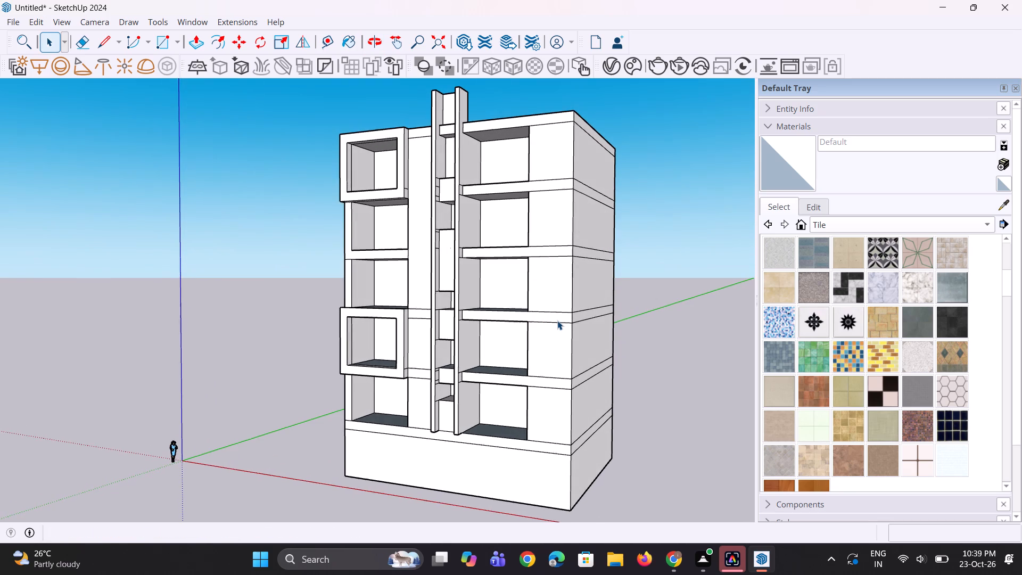
{"action": "scroll", "coordinate": [557, 321], "scroll_direction": "up", "scroll_amount": 2}
{"action": "scroll", "coordinate": [489, 306], "scroll_direction": "up", "scroll_amount": 2}
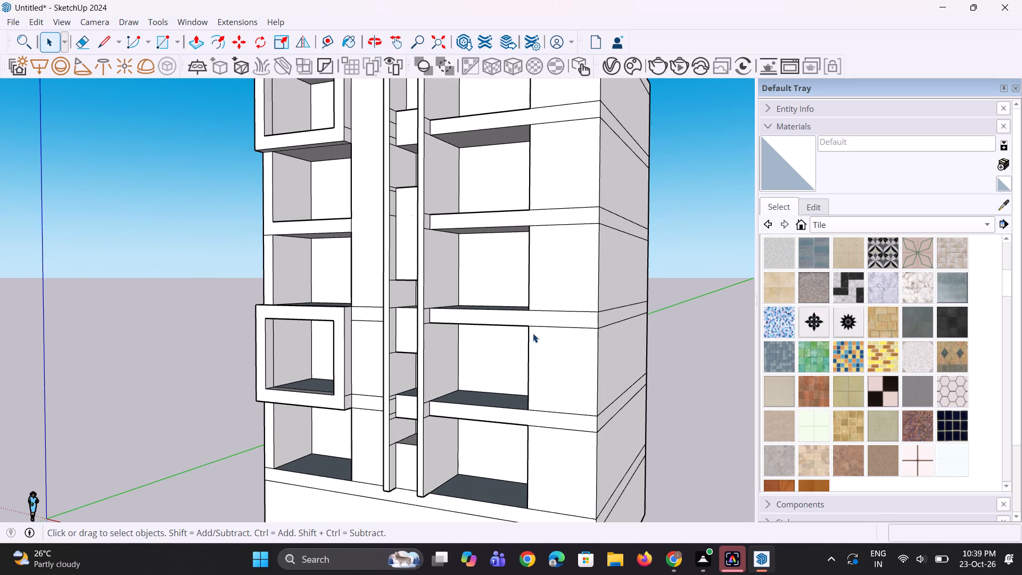
{"action": "scroll", "coordinate": [530, 333], "scroll_direction": "up", "scroll_amount": 2}
{"action": "scroll", "coordinate": [513, 321], "scroll_direction": "down", "scroll_amount": 4}
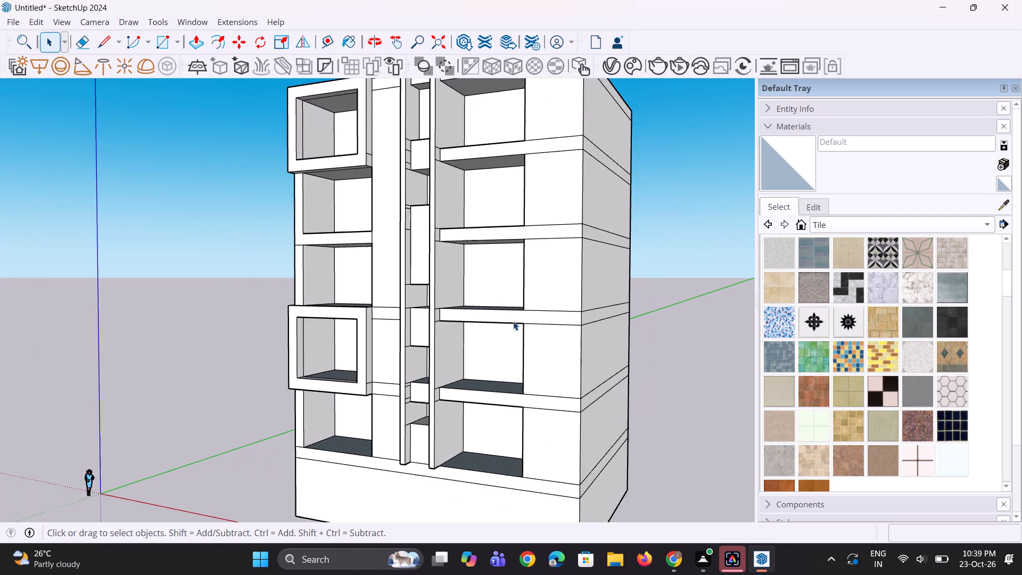
Draw a vertical line about 2' 3" long across the floor band above the fourth right bay, just inside the bay's right edge.
{"action": "middle_click_drag", "start_coordinate": [513, 321], "coordinate": [556, 303]}
{"action": "scroll", "coordinate": [556, 303], "scroll_direction": "up", "scroll_amount": 4}
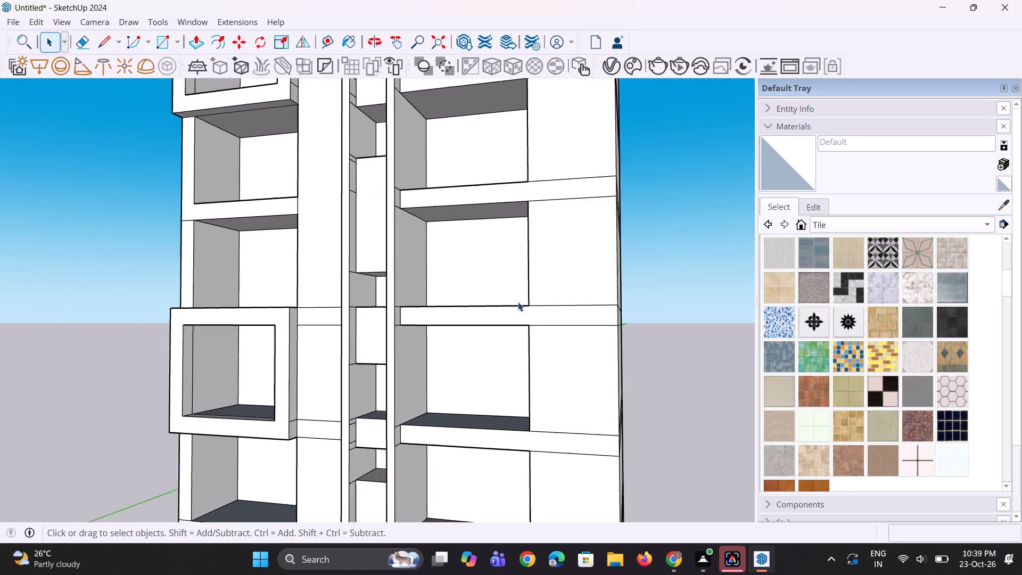
{"action": "scroll", "coordinate": [518, 302], "scroll_direction": "up", "scroll_amount": 1}
{"action": "middle_click_drag", "start_coordinate": [549, 321], "coordinate": [543, 321]}
{"action": "scroll", "coordinate": [525, 321], "scroll_direction": "up", "scroll_amount": 1}
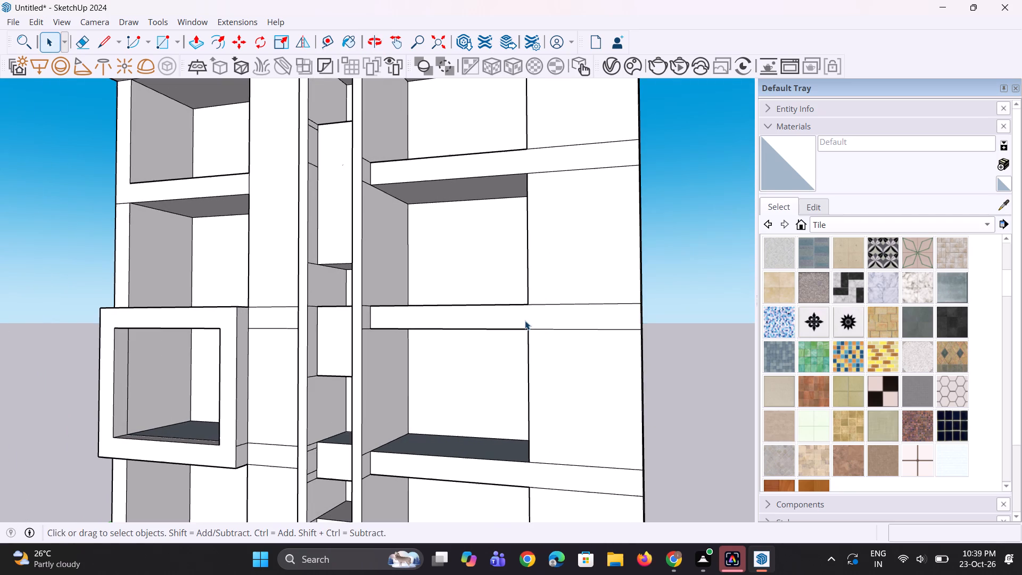
{"action": "key", "text": "l"}
{"action": "scroll", "coordinate": [509, 324], "scroll_direction": "up", "scroll_amount": 2}
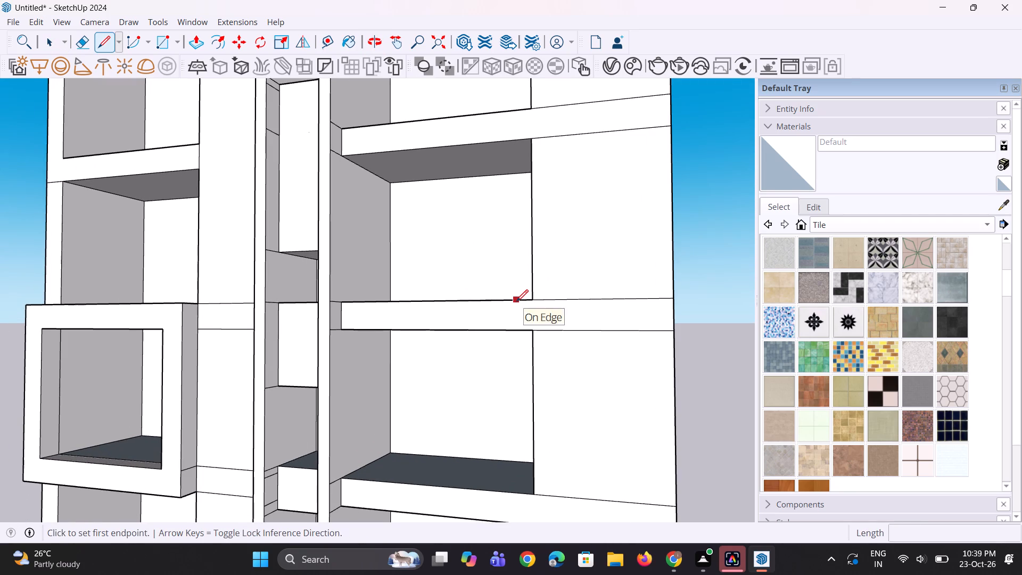
{"action": "left_click", "coordinate": [516, 301]}
{"action": "left_click", "coordinate": [516, 328]}
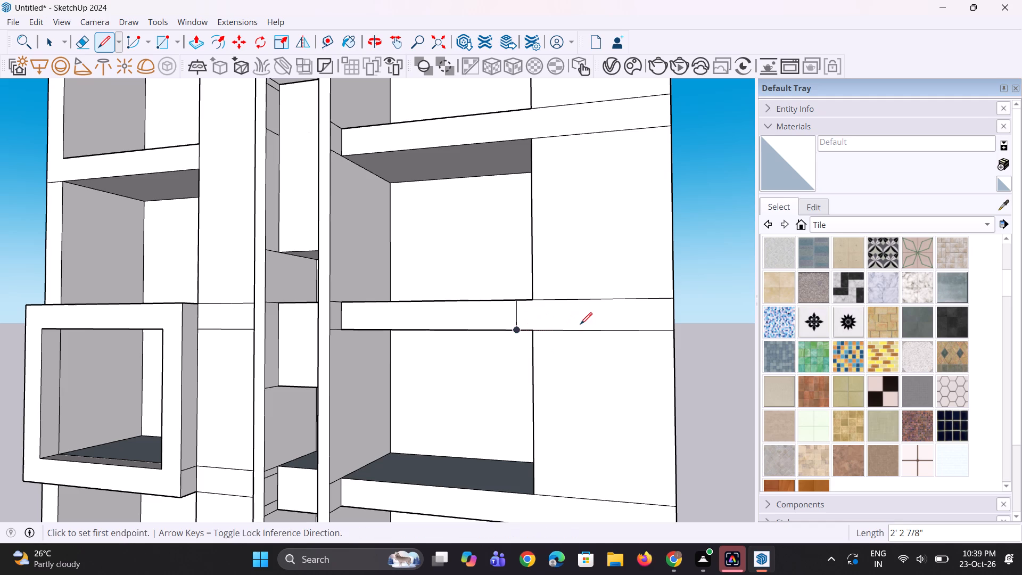
Pull the band section between the new line and the building's right corner out about 2' 3".
{"action": "key", "text": "p"}
{"action": "left_click", "coordinate": [606, 313]}
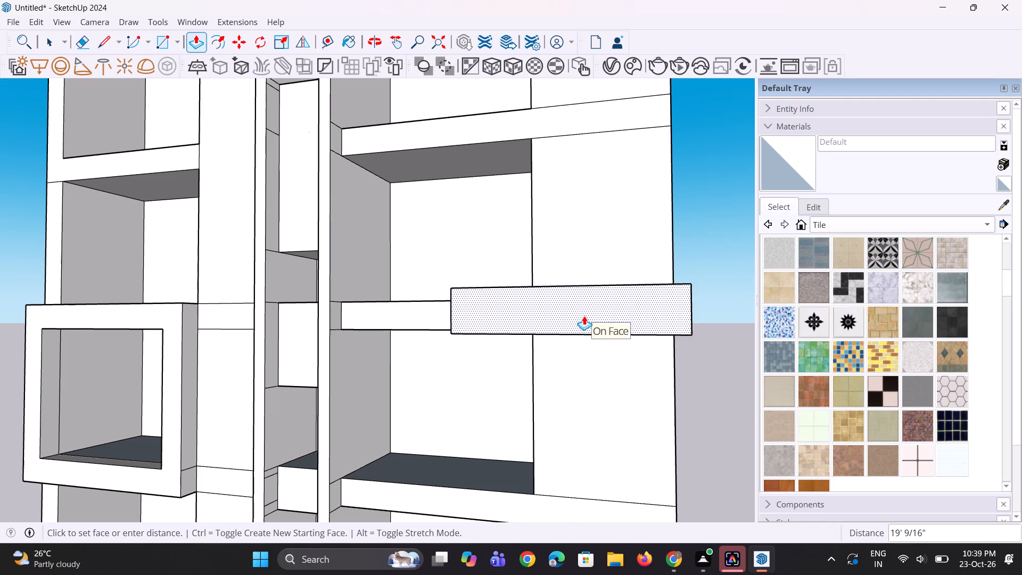
{"action": "middle_click_drag", "start_coordinate": [571, 272], "coordinate": [782, 253]}
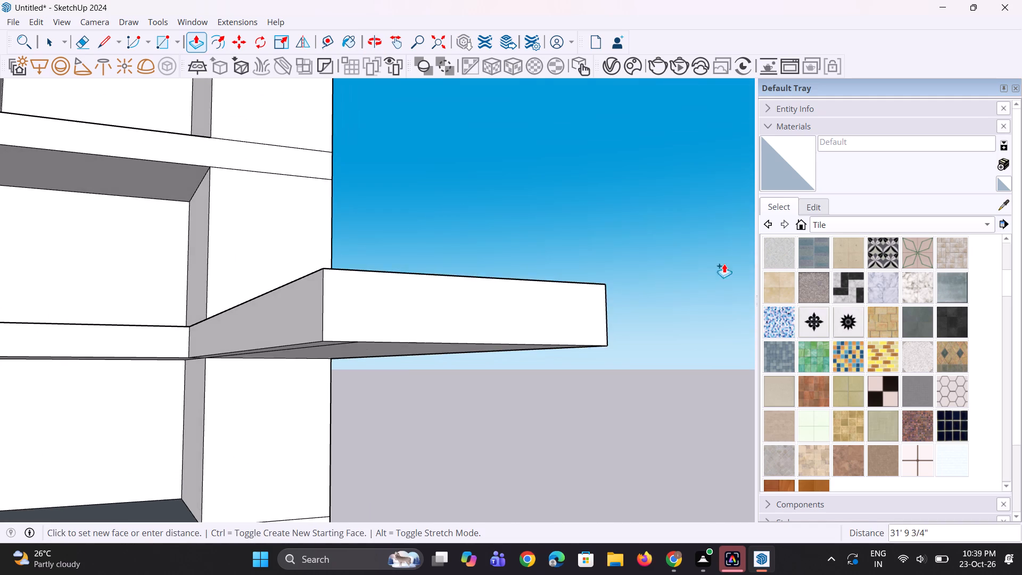
{"action": "scroll", "coordinate": [641, 278], "scroll_direction": "down", "scroll_amount": 18}
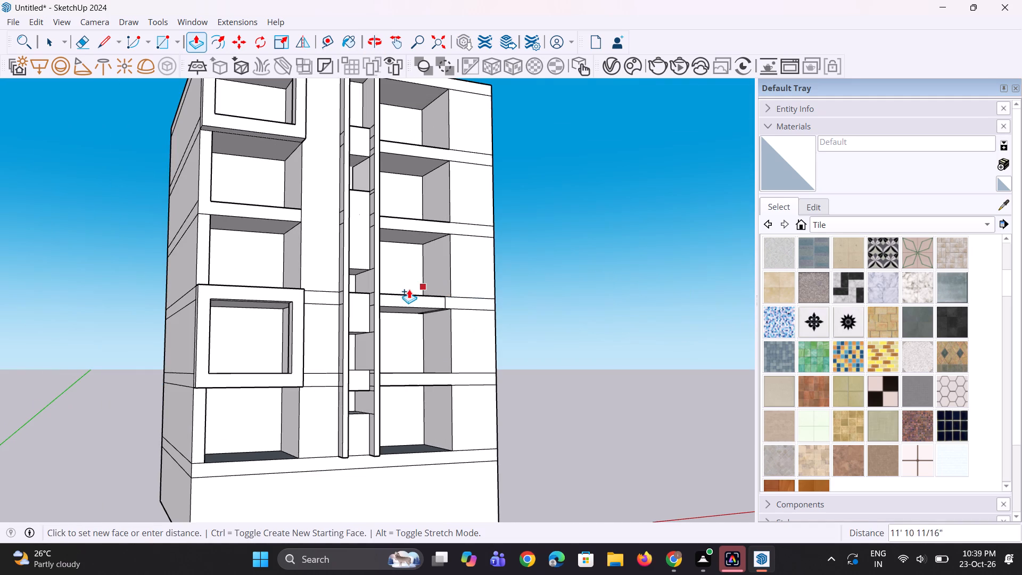
{"action": "left_click", "coordinate": [382, 303]}
Pull the narrow underside section at the projecting band's left end down about 14' 3" to the bottom of the floor band below.
{"action": "middle_click_drag", "start_coordinate": [480, 285], "coordinate": [475, 253]}
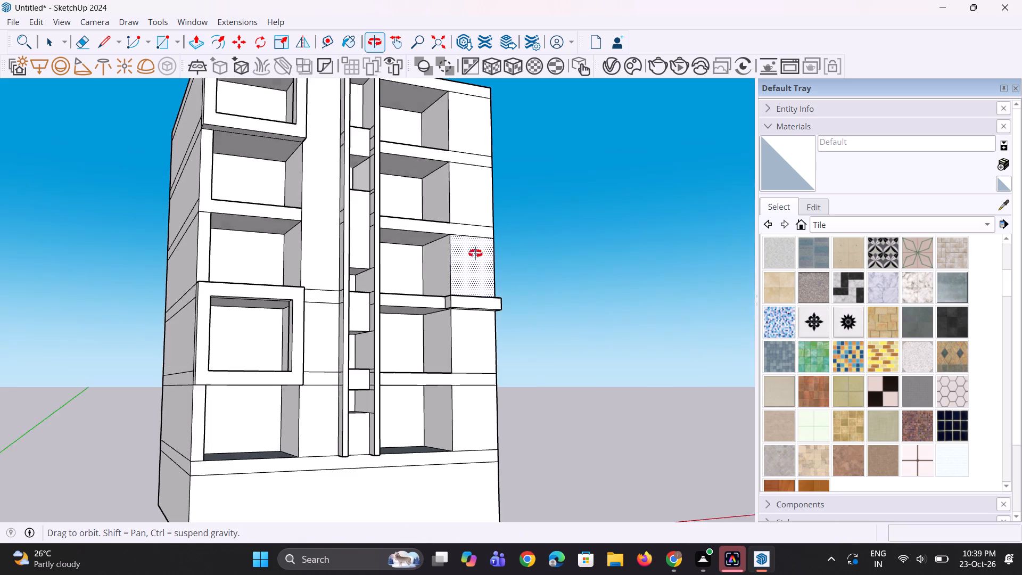
{"action": "middle_click_drag", "start_coordinate": [475, 253], "coordinate": [430, 161]}
{"action": "scroll", "coordinate": [526, 270], "scroll_direction": "up", "scroll_amount": 5}
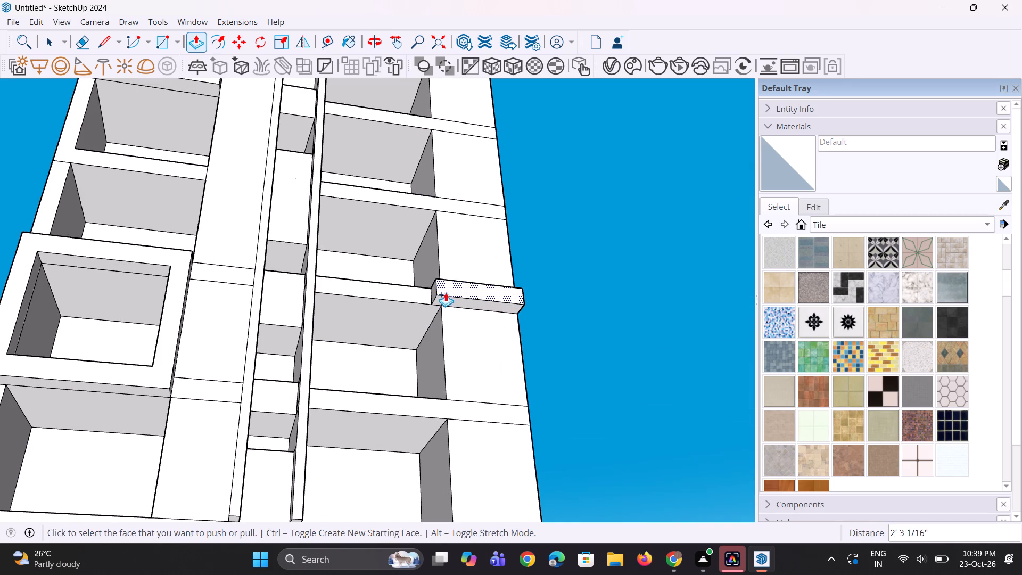
{"action": "left_click", "coordinate": [440, 300]}
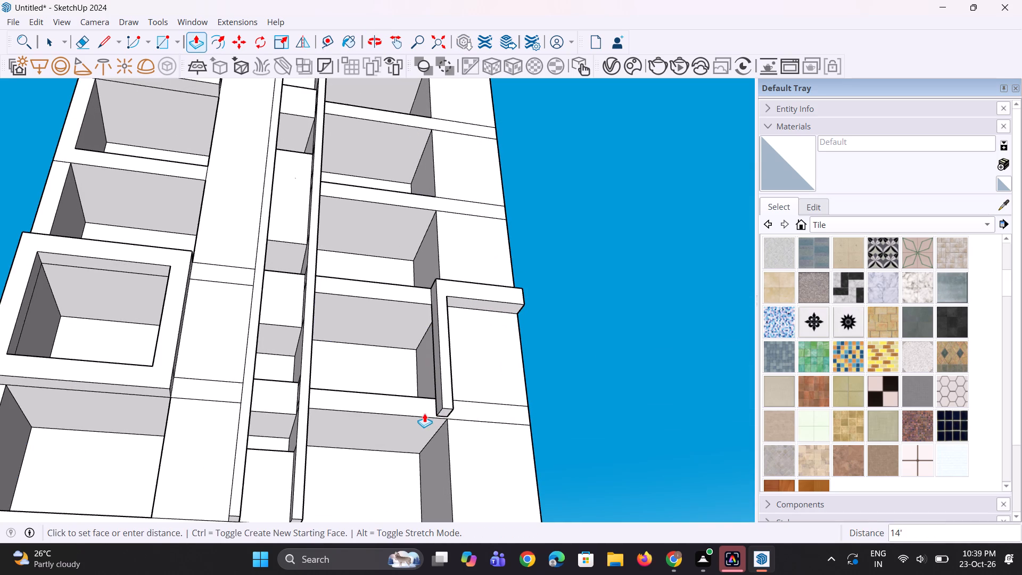
{"action": "left_click", "coordinate": [379, 413]}
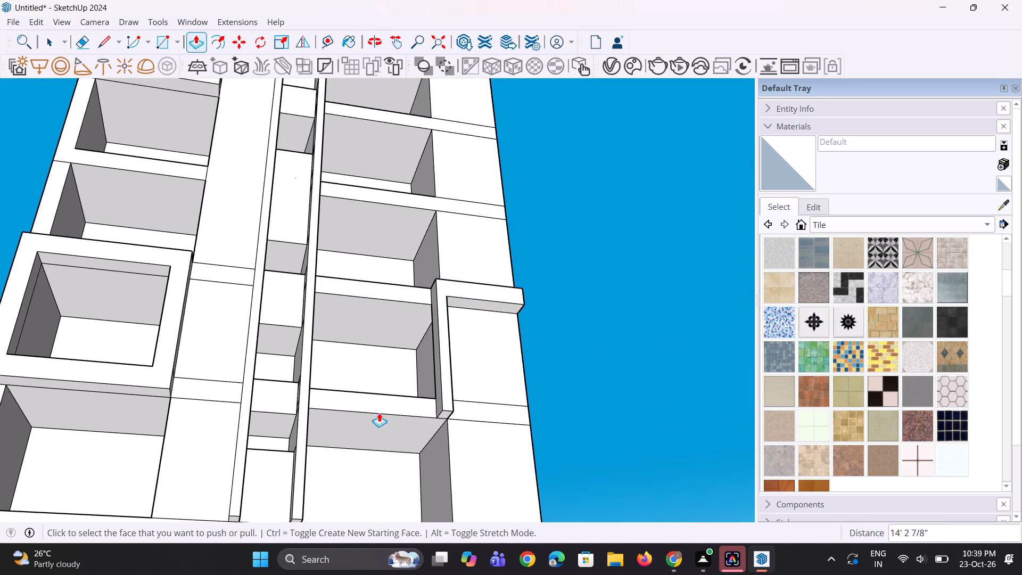
Split the new leg's inner face level with the lower floor band's top and pull the lower section about 9' 7" across toward the corner.
{"action": "middle_click_drag", "start_coordinate": [540, 364], "coordinate": [353, 405]}
{"action": "scroll", "coordinate": [407, 354], "scroll_direction": "up", "scroll_amount": 3}
{"action": "middle_click_drag", "start_coordinate": [412, 396], "coordinate": [358, 429]}
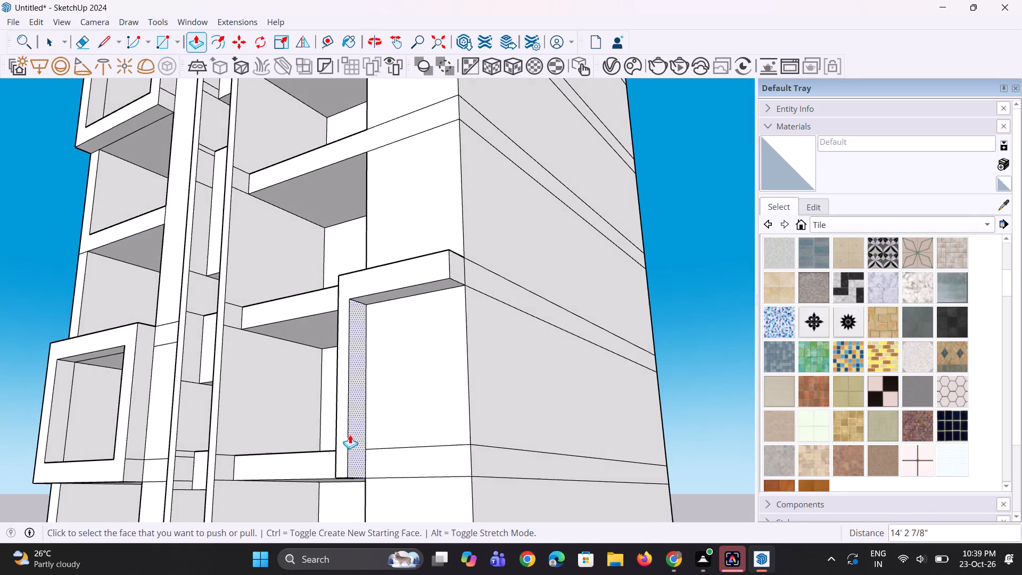
{"action": "key", "text": "l"}
{"action": "scroll", "coordinate": [358, 443], "scroll_direction": "up", "scroll_amount": 2}
{"action": "left_click", "coordinate": [371, 451]}
{"action": "left_click", "coordinate": [342, 451]}
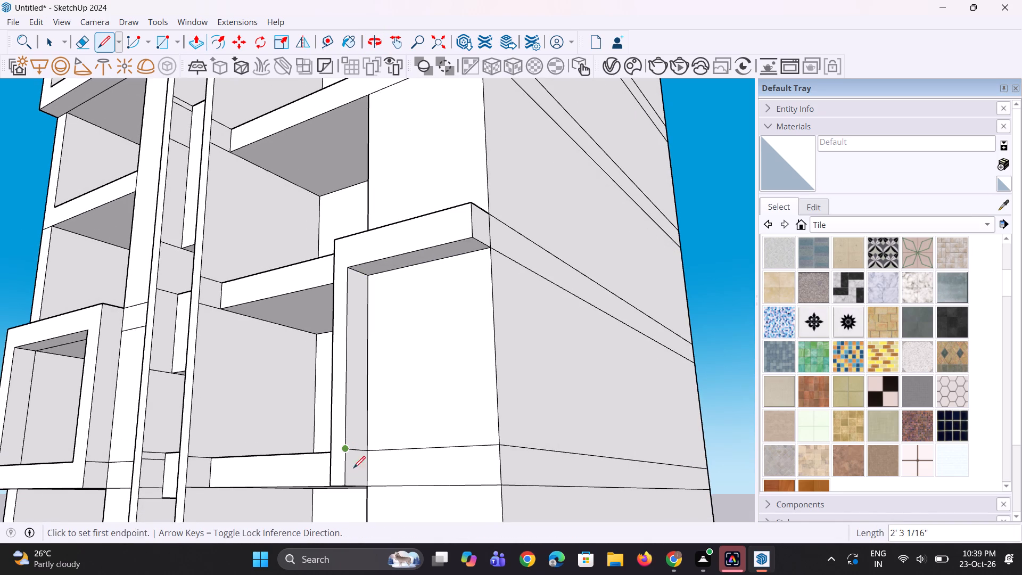
{"action": "key", "text": "p"}
{"action": "left_click", "coordinate": [360, 474]}
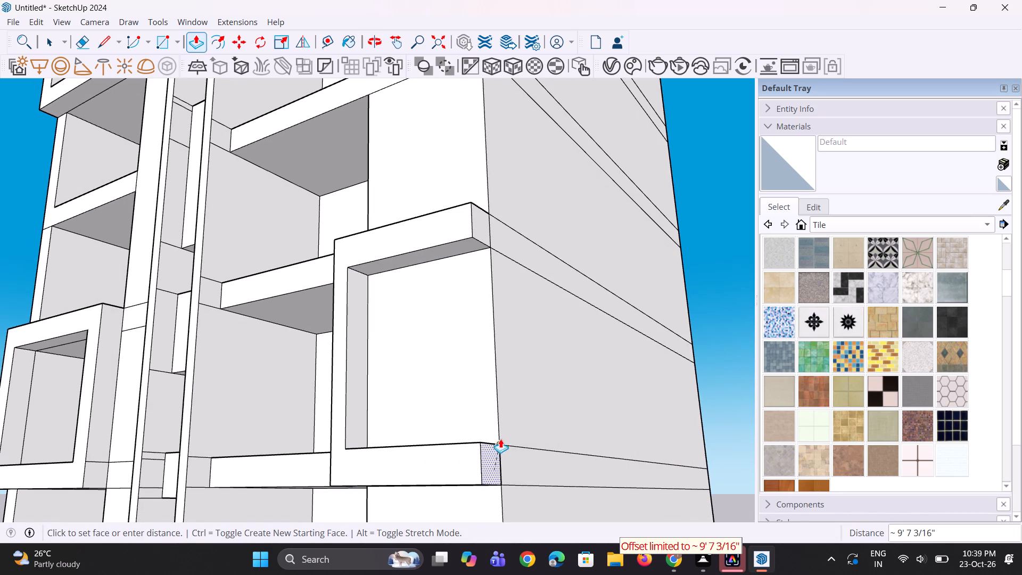
{"action": "left_click", "coordinate": [502, 432]}
Copy the short edge at the right end of the upper projecting band's underside 1' inward.
{"action": "middle_click_drag", "start_coordinate": [461, 383], "coordinate": [606, 321]}
{"action": "key", "text": "space"}
{"action": "key", "text": "space"}
{"action": "scroll", "coordinate": [614, 240], "scroll_direction": "up", "scroll_amount": 1}
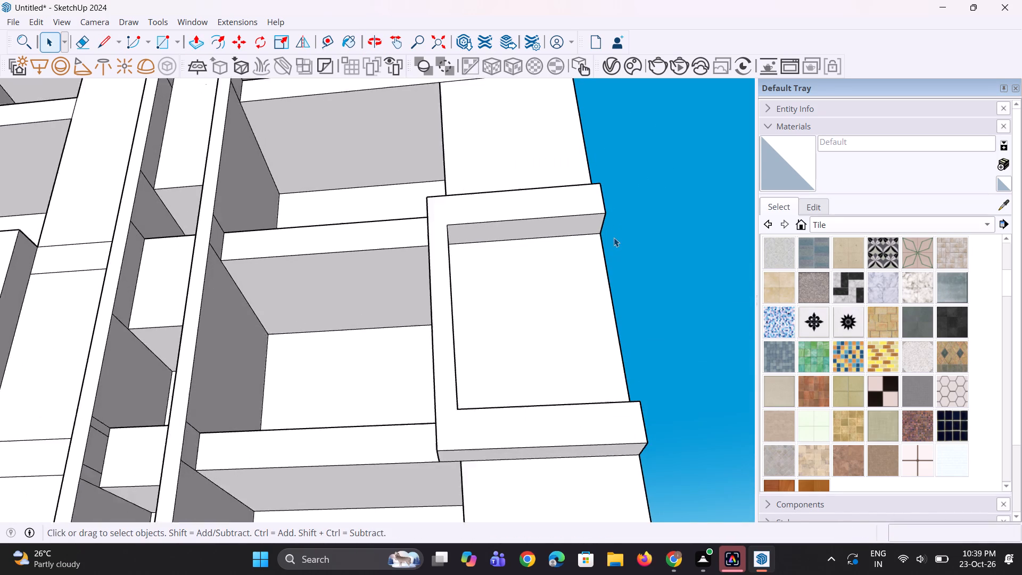
{"action": "scroll", "coordinate": [614, 237], "scroll_direction": "up", "scroll_amount": 3}
{"action": "left_click", "coordinate": [599, 216]}
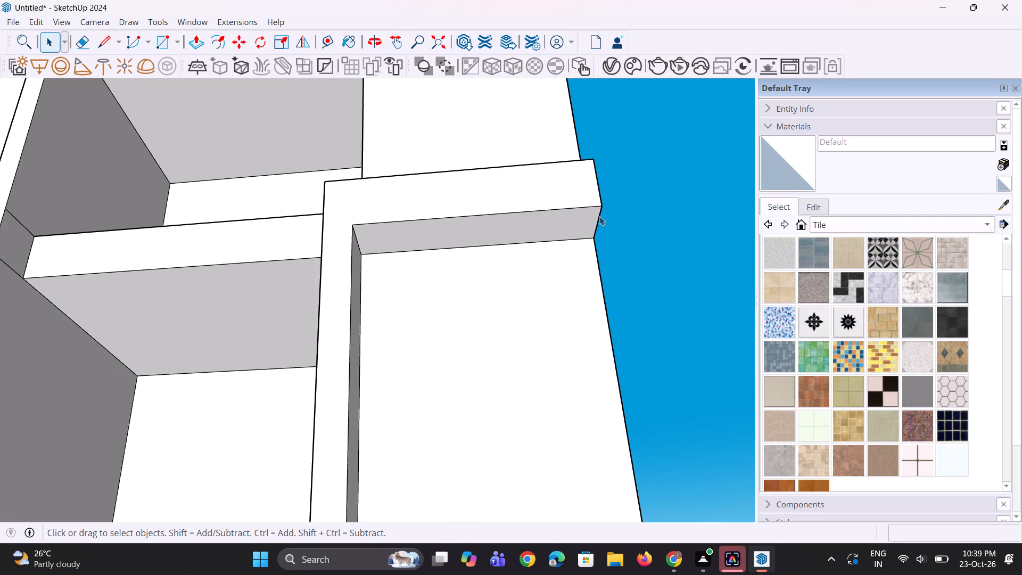
{"action": "key", "text": "m"}
{"action": "left_click", "coordinate": [599, 213]}
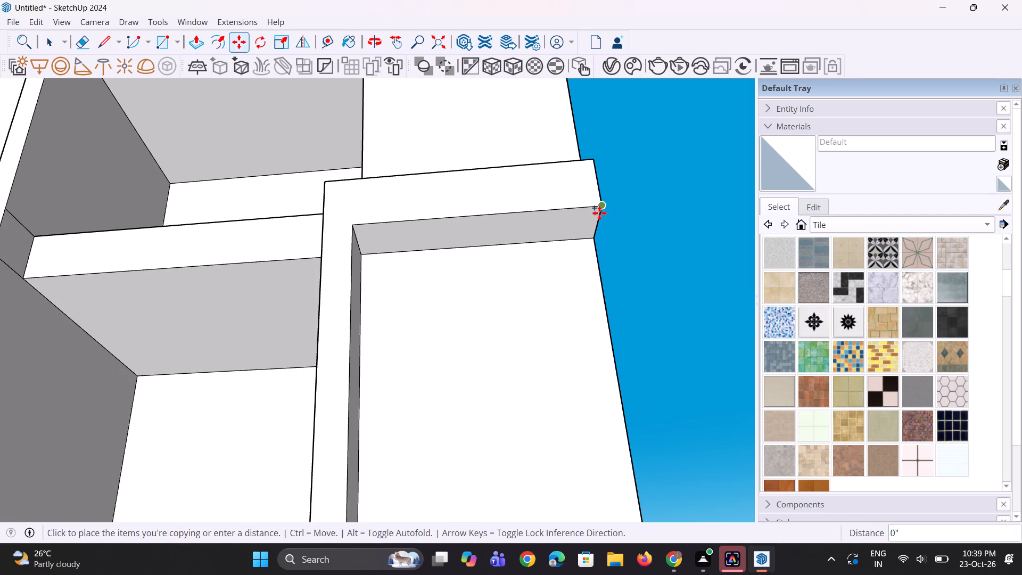
{"action": "left_click", "coordinate": [573, 215]}
Pull the narrow underside section at the projecting band's right end down 12' to the lower rail, closing the frame.
{"action": "key", "text": "p"}
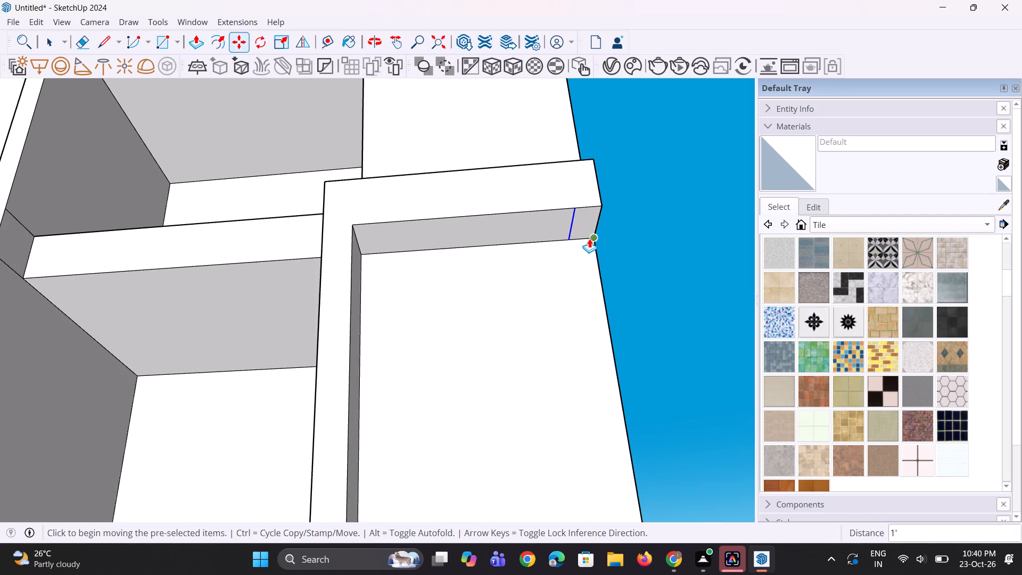
{"action": "left_click", "coordinate": [590, 226]}
{"action": "scroll", "coordinate": [599, 265], "scroll_direction": "down", "scroll_amount": 5}
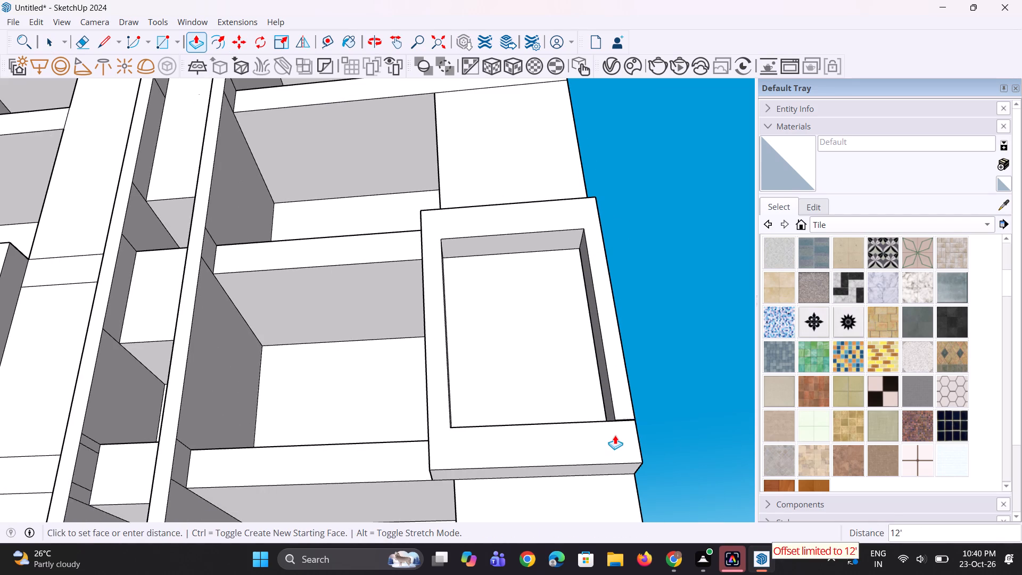
{"action": "left_click", "coordinate": [602, 433]}
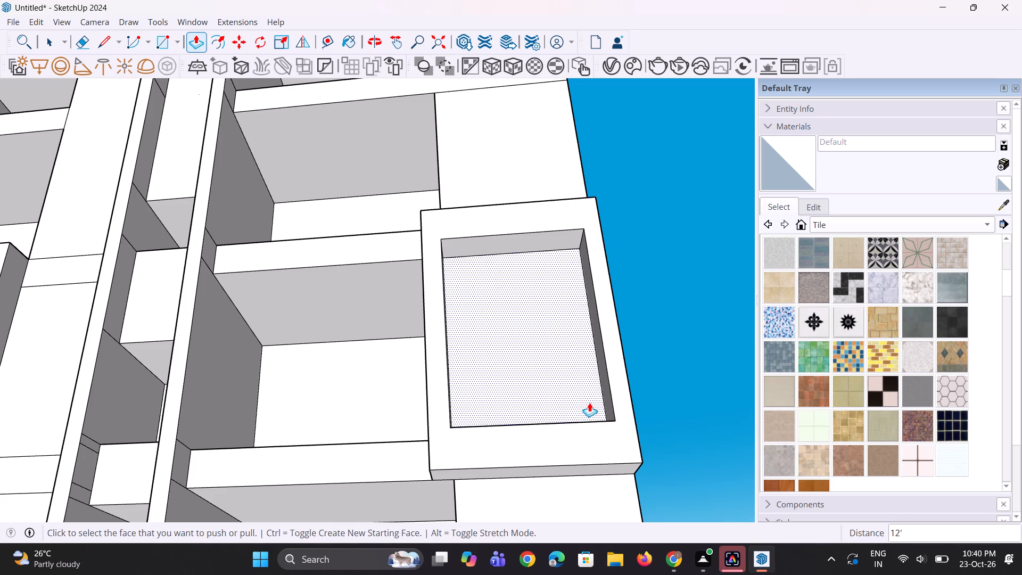
Examine the whole front facade and the upper floors on its right side.
{"action": "middle_click_drag", "start_coordinate": [589, 402], "coordinate": [595, 527]}
{"action": "scroll", "coordinate": [546, 370], "scroll_direction": "down", "scroll_amount": 6}
{"action": "middle_click_drag", "start_coordinate": [547, 379], "coordinate": [543, 411]}
{"action": "scroll", "coordinate": [543, 411], "scroll_direction": "up", "scroll_amount": 1}
{"action": "scroll", "coordinate": [548, 372], "scroll_direction": "down", "scroll_amount": 9}
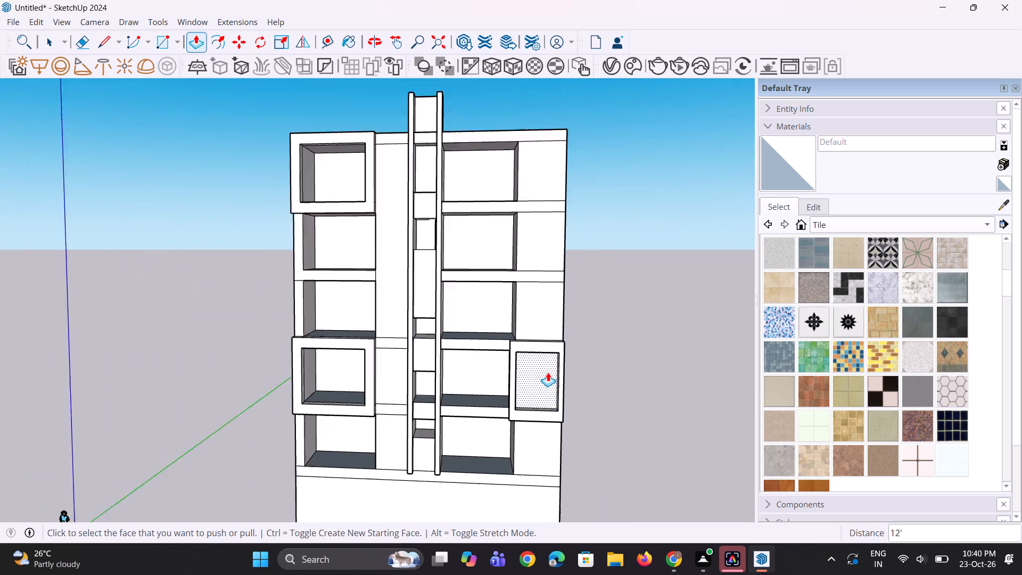
{"action": "scroll", "coordinate": [548, 372], "scroll_direction": "down", "scroll_amount": 2}
{"action": "middle_click_drag", "start_coordinate": [556, 372], "coordinate": [543, 355]}
{"action": "scroll", "coordinate": [564, 173], "scroll_direction": "up", "scroll_amount": 2}
{"action": "left_click", "coordinate": [566, 166]}
{"action": "scroll", "coordinate": [566, 167], "scroll_direction": "up", "scroll_amount": 2}
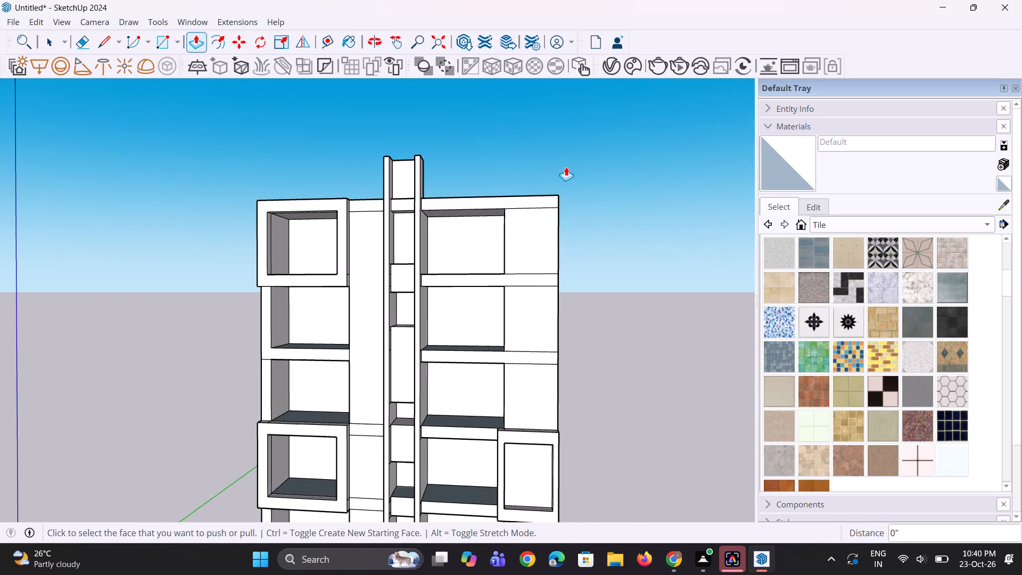
{"action": "scroll", "coordinate": [507, 259], "scroll_direction": "up", "scroll_amount": 4}
{"action": "scroll", "coordinate": [504, 236], "scroll_direction": "down", "scroll_amount": 4}
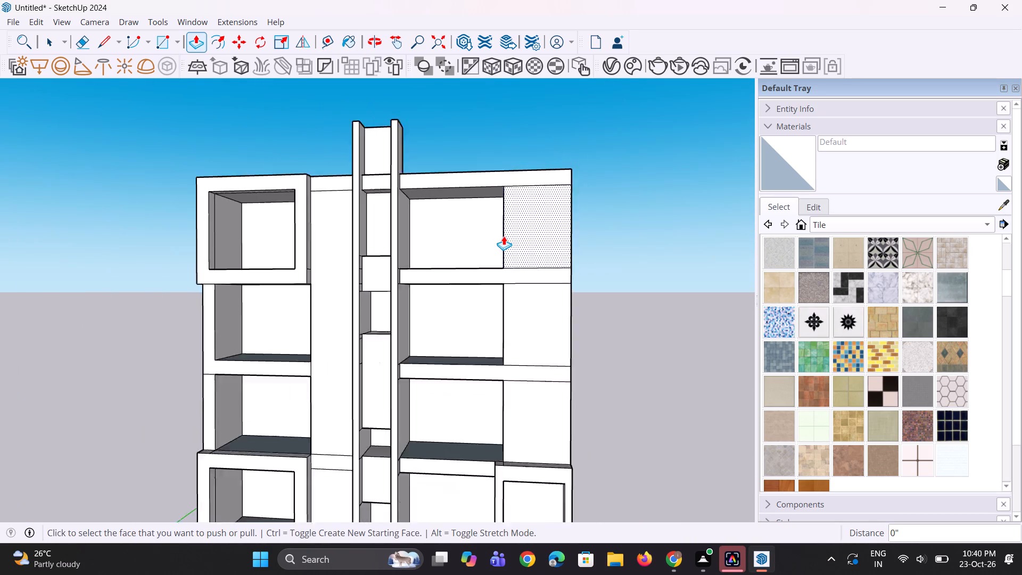
{"action": "scroll", "coordinate": [504, 236], "scroll_direction": "down", "scroll_amount": 5}
{"action": "scroll", "coordinate": [499, 235], "scroll_direction": "up", "scroll_amount": 2}
{"action": "scroll", "coordinate": [499, 235], "scroll_direction": "down", "scroll_amount": 1}
{"action": "scroll", "coordinate": [499, 235], "scroll_direction": "up", "scroll_amount": 1}
{"action": "scroll", "coordinate": [499, 235], "scroll_direction": "down", "scroll_amount": 1}
{"action": "scroll", "coordinate": [499, 235], "scroll_direction": "up", "scroll_amount": 1}
{"action": "scroll", "coordinate": [499, 235], "scroll_direction": "down", "scroll_amount": 1}
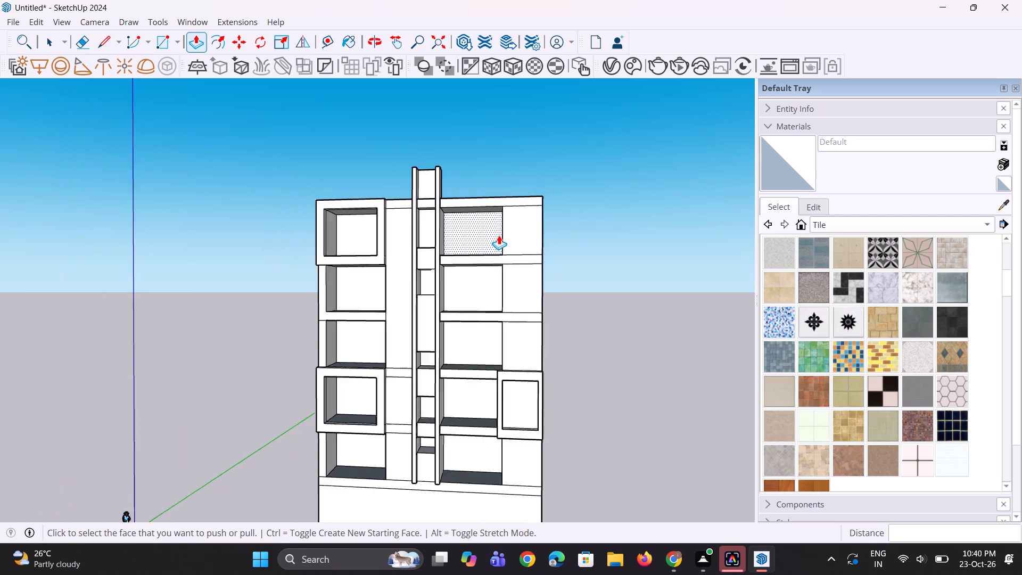
{"action": "scroll", "coordinate": [499, 235], "scroll_direction": "down", "scroll_amount": 4}
{"action": "scroll", "coordinate": [501, 236], "scroll_direction": "up", "scroll_amount": 15}
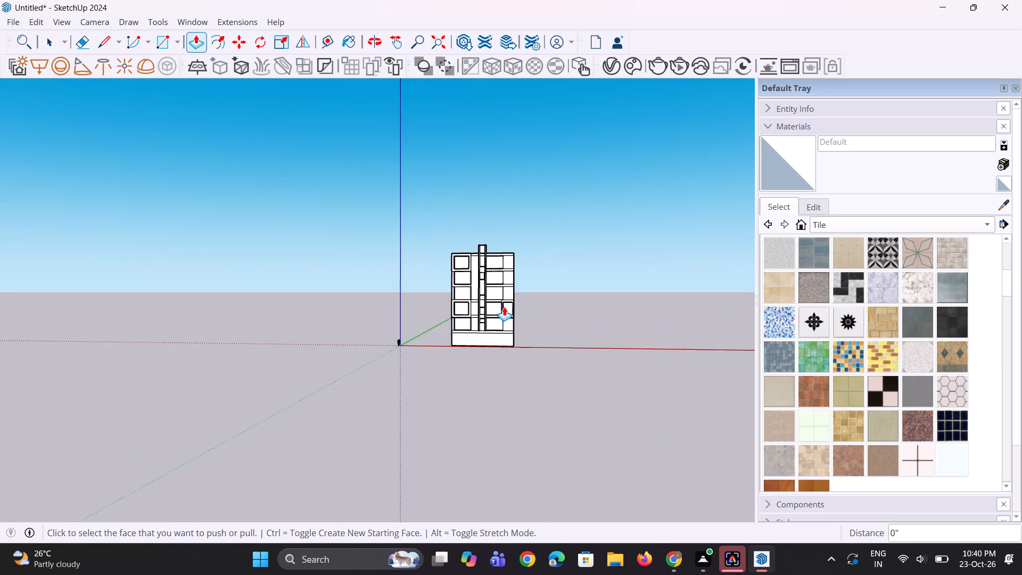
{"action": "scroll", "coordinate": [504, 307], "scroll_direction": "up", "scroll_amount": 8}
{"action": "scroll", "coordinate": [506, 256], "scroll_direction": "up", "scroll_amount": 3}
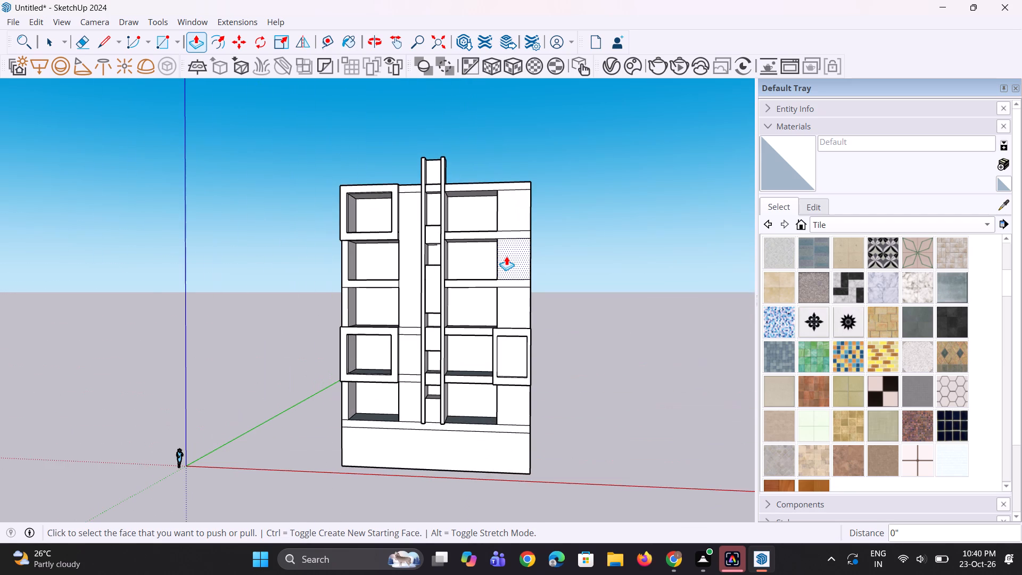
{"action": "scroll", "coordinate": [506, 256], "scroll_direction": "up", "scroll_amount": 8}
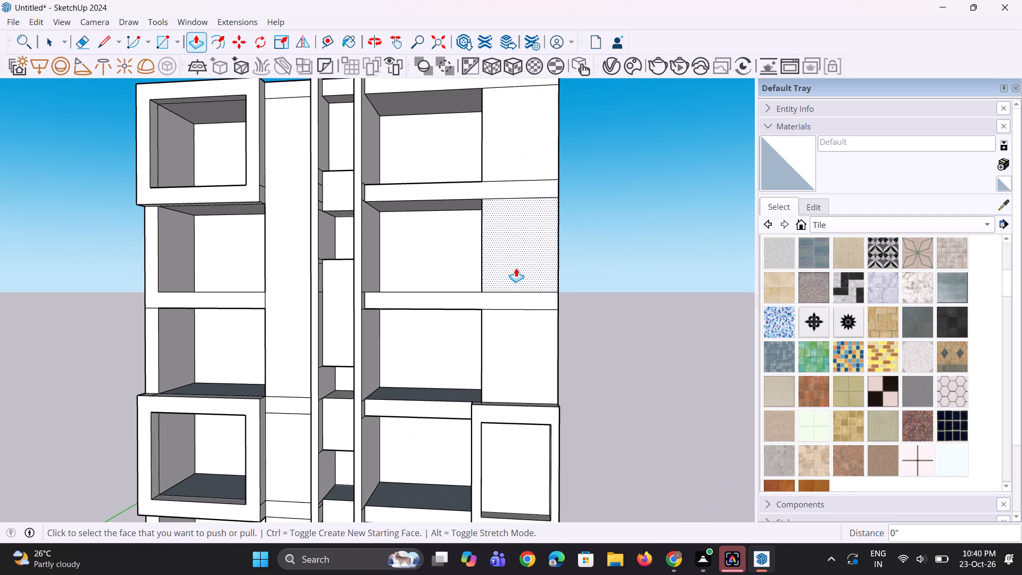
{"action": "scroll", "coordinate": [526, 254], "scroll_direction": "down", "scroll_amount": 3}
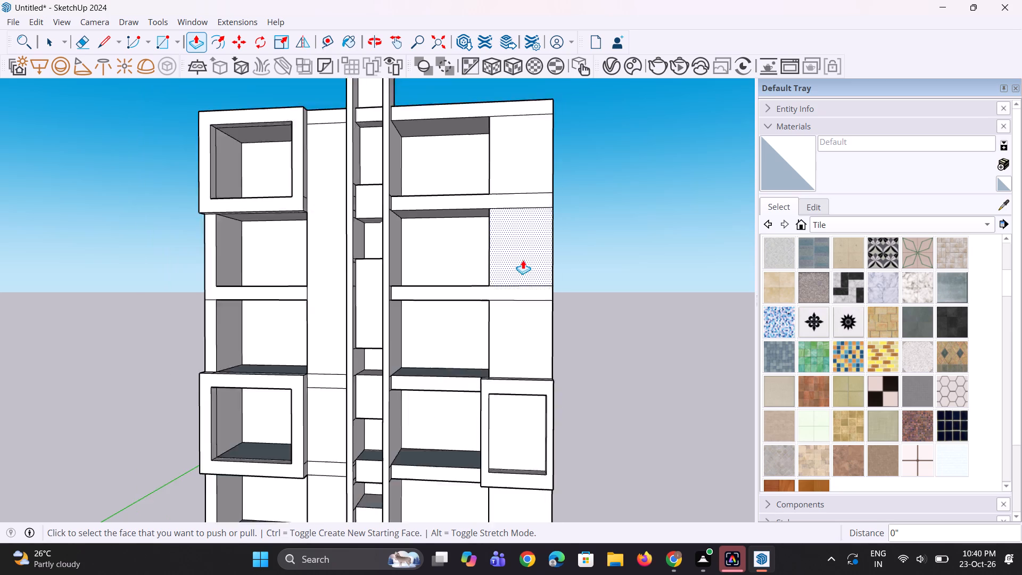
{"action": "scroll", "coordinate": [523, 260], "scroll_direction": "down", "scroll_amount": 2}
{"action": "scroll", "coordinate": [513, 194], "scroll_direction": "up", "scroll_amount": 2}
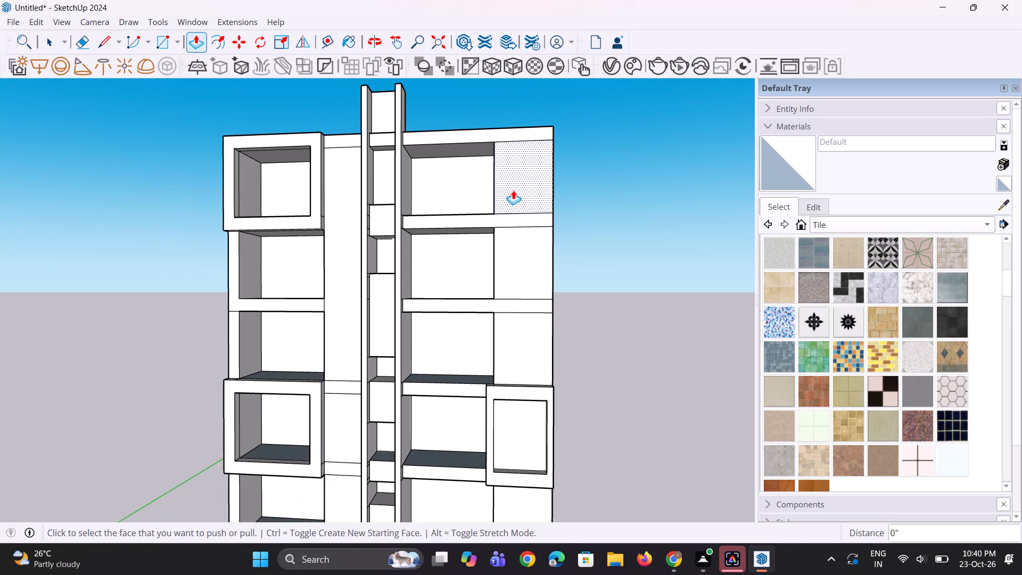
{"action": "scroll", "coordinate": [517, 137], "scroll_direction": "up", "scroll_amount": 1}
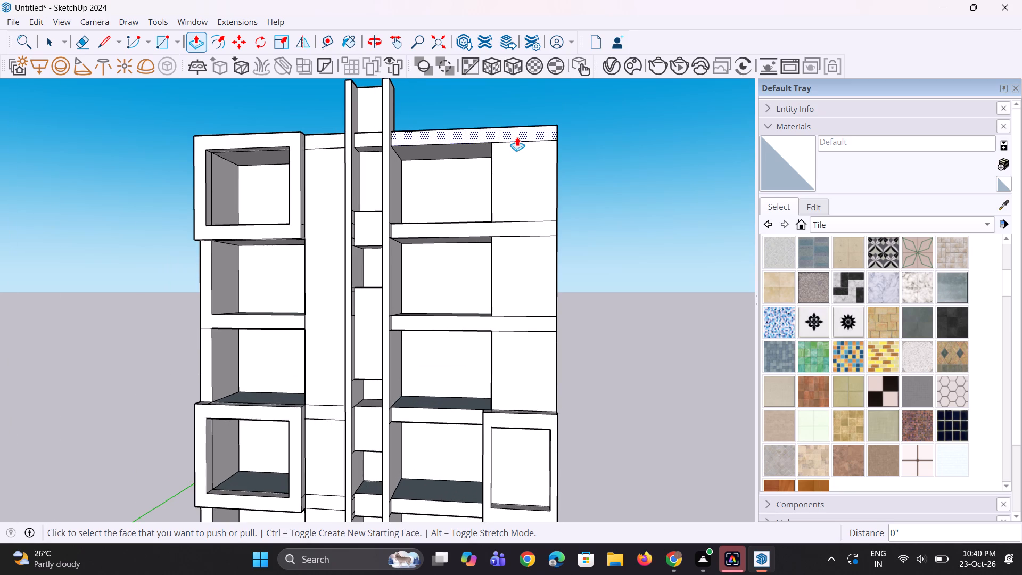
{"action": "scroll", "coordinate": [485, 124], "scroll_direction": "up", "scroll_amount": 1}
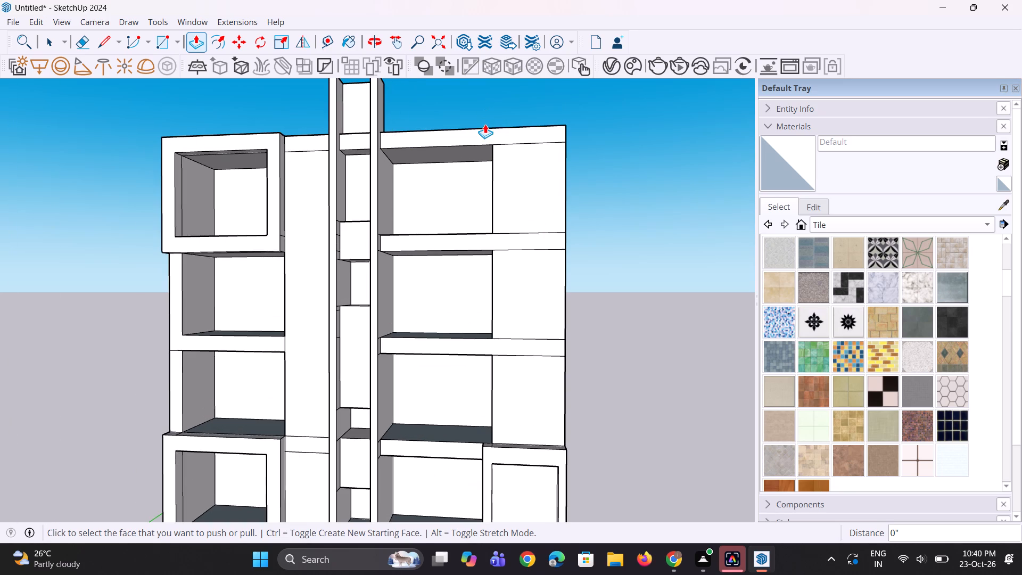
Draw a 1' vertical line across the roof band, upward from the top-right bay's upper right corner.
{"action": "key", "text": "l"}
{"action": "scroll", "coordinate": [484, 134], "scroll_direction": "up", "scroll_amount": 3}
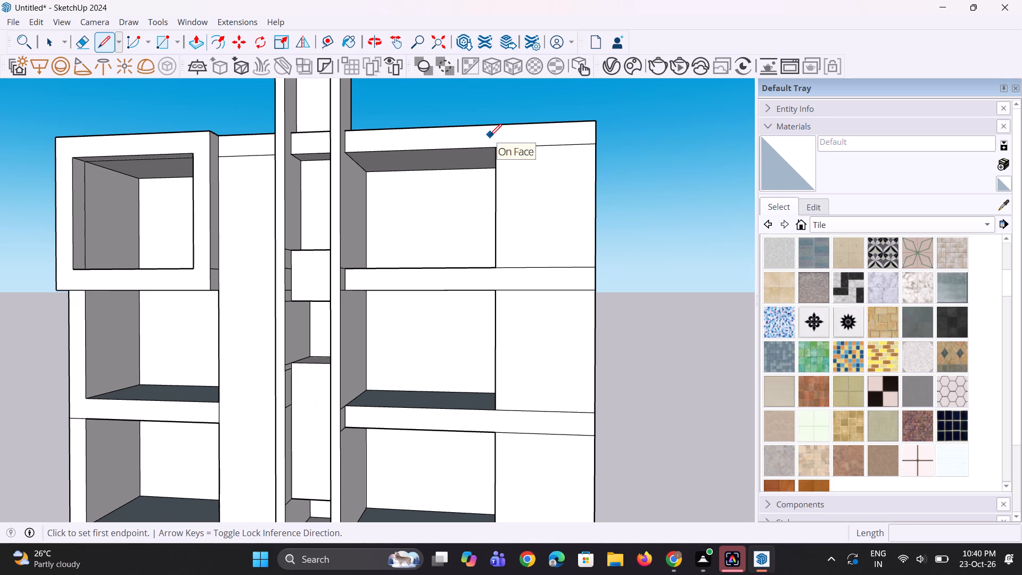
{"action": "scroll", "coordinate": [502, 129], "scroll_direction": "down", "scroll_amount": 5}
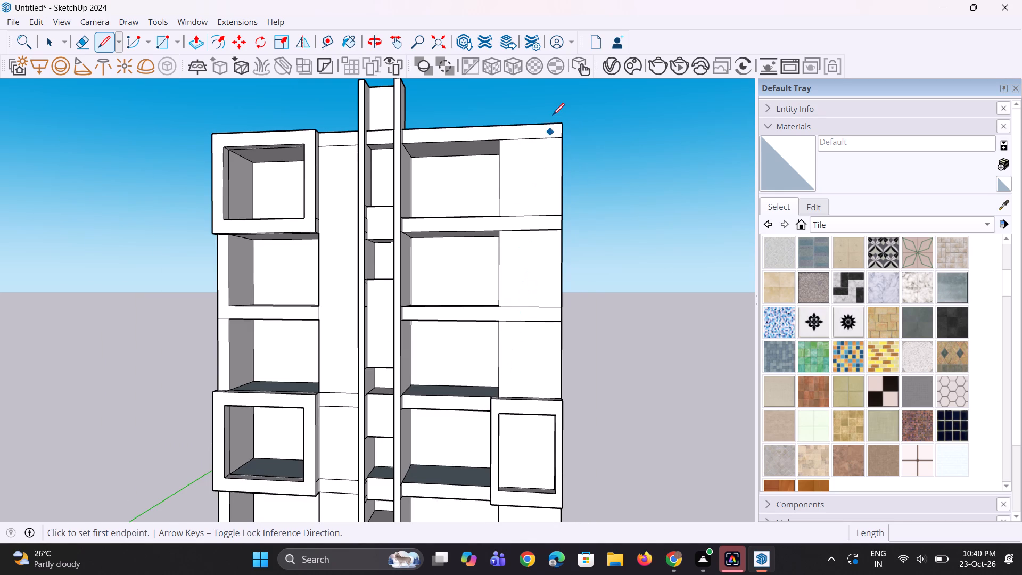
{"action": "scroll", "coordinate": [553, 115], "scroll_direction": "up", "scroll_amount": 1}
{"action": "scroll", "coordinate": [493, 136], "scroll_direction": "up", "scroll_amount": 3}
{"action": "left_click", "coordinate": [494, 146]}
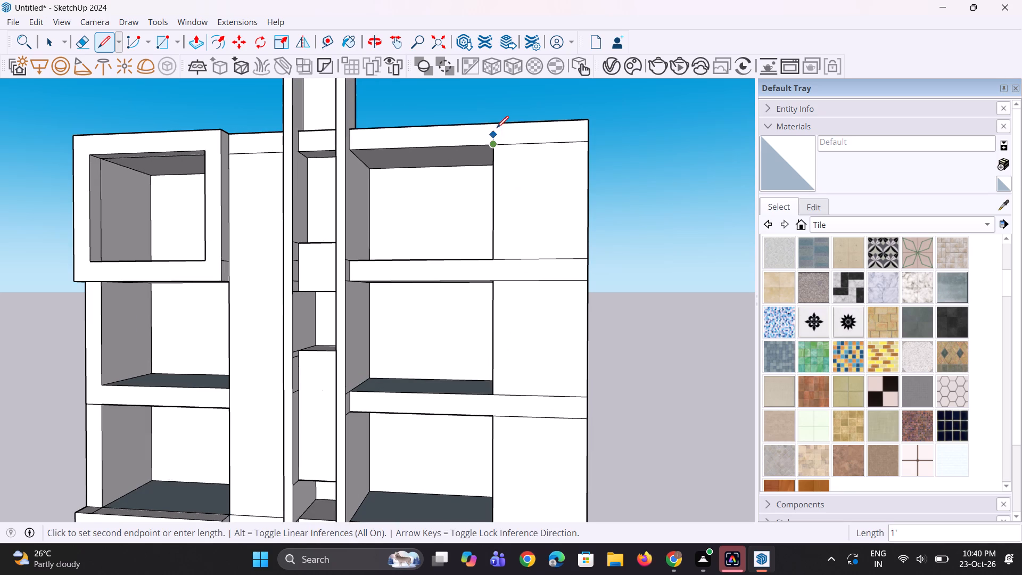
{"action": "left_click", "coordinate": [498, 122]}
Pull the roof band section between the new line and the building's right corner out about 2' 3".
{"action": "middle_click_drag", "start_coordinate": [538, 160], "coordinate": [539, 209]}
{"action": "key", "text": "p"}
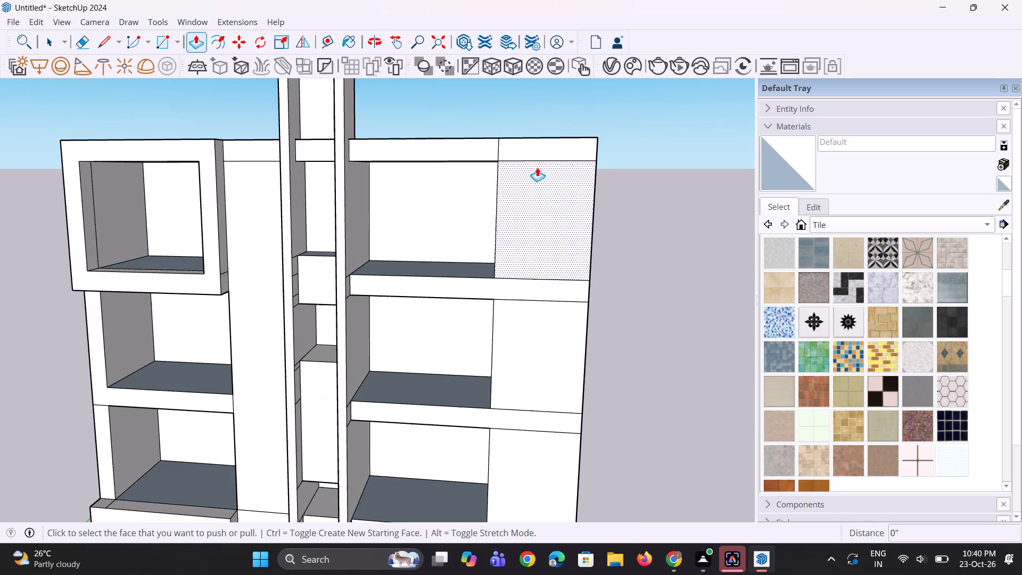
{"action": "left_click", "coordinate": [539, 147]}
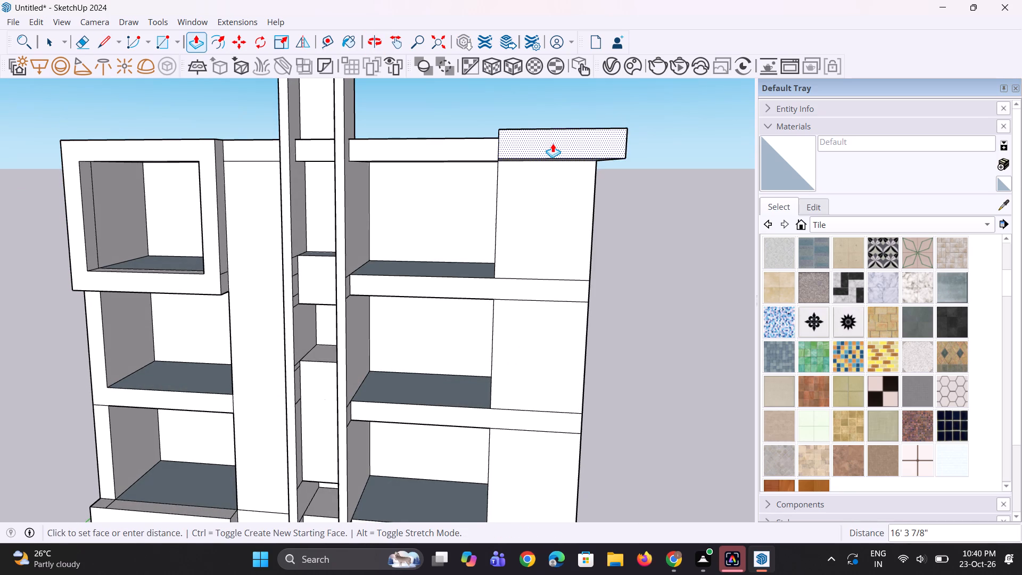
{"action": "left_click", "coordinate": [342, 175]}
Pull the projecting roof band section's left end face about 1' 7" sideways toward the central fins.
{"action": "middle_click_drag", "start_coordinate": [406, 174], "coordinate": [482, 177]}
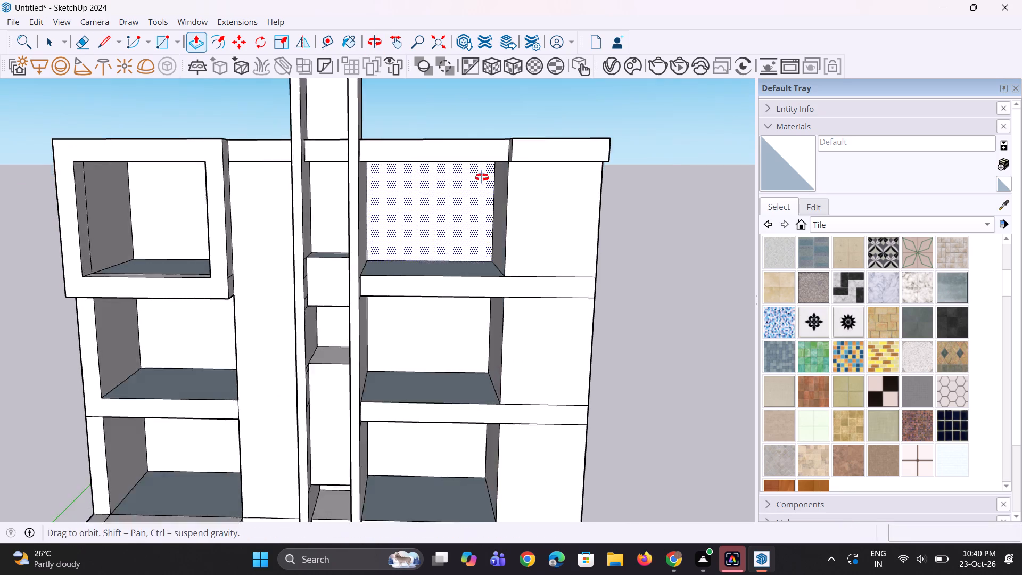
{"action": "middle_click_drag", "start_coordinate": [482, 177], "coordinate": [535, 160]}
{"action": "scroll", "coordinate": [540, 156], "scroll_direction": "up", "scroll_amount": 2}
{"action": "left_click", "coordinate": [524, 146]}
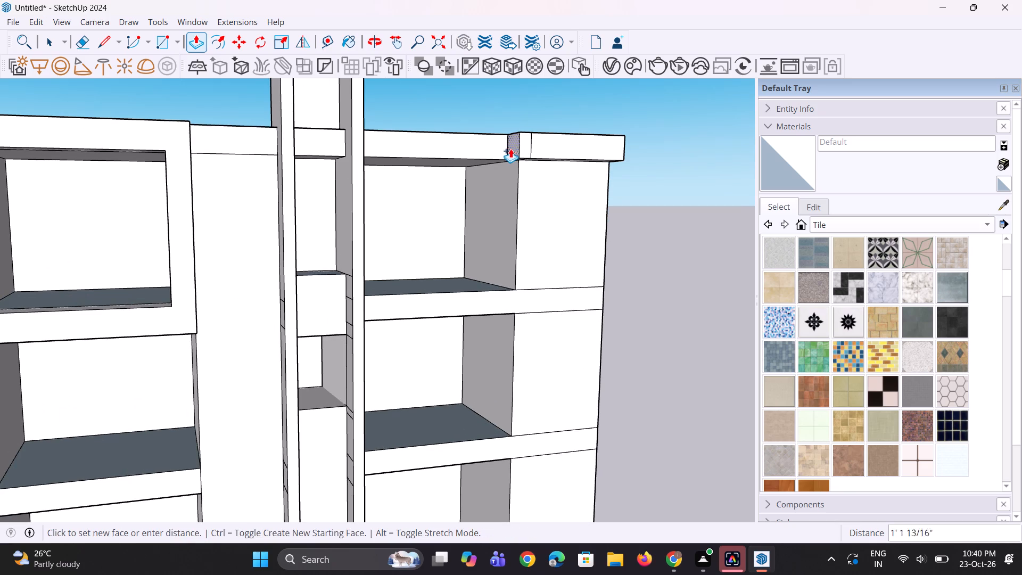
{"action": "left_click", "coordinate": [508, 149]}
Pull the narrow underside section at the roof band projection's left end down about 14' 3" to the bottom of the floor band below.
{"action": "middle_click_drag", "start_coordinate": [530, 194], "coordinate": [497, 86]}
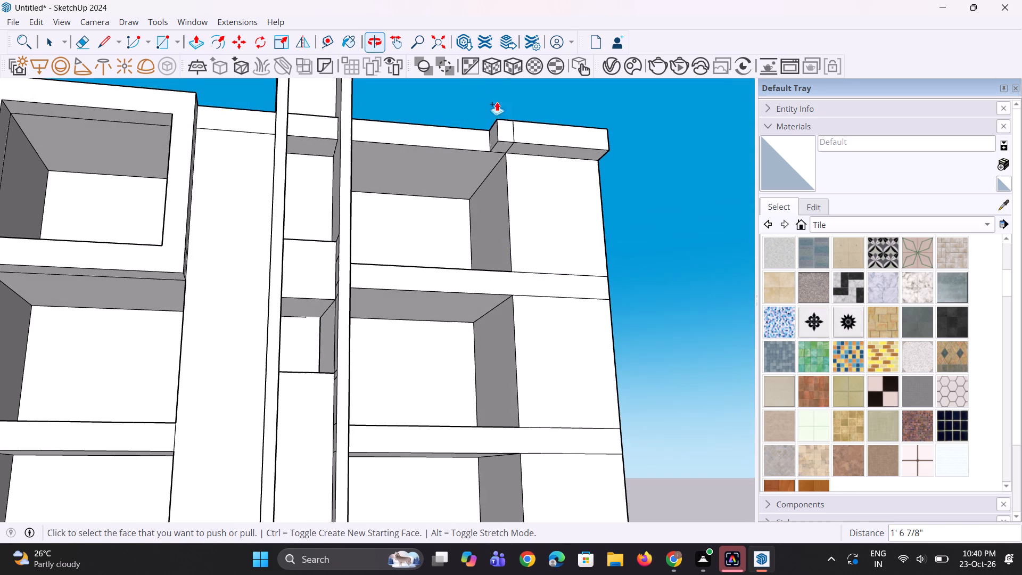
{"action": "left_click", "coordinate": [501, 147]}
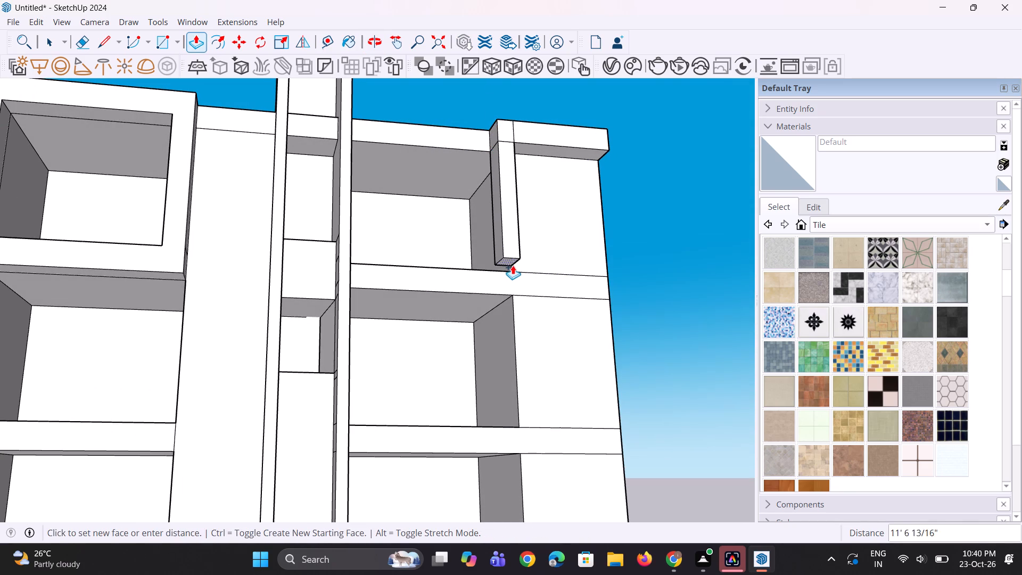
{"action": "left_click", "coordinate": [463, 291]}
Split the new leg's inner face level with the lower floor band's top and pull the lower section about 9' 7" across to the corner.
{"action": "scroll", "coordinate": [549, 266], "scroll_direction": "up", "scroll_amount": 1}
{"action": "middle_click_drag", "start_coordinate": [550, 265], "coordinate": [235, 294]}
{"action": "scroll", "coordinate": [347, 287], "scroll_direction": "up", "scroll_amount": 1}
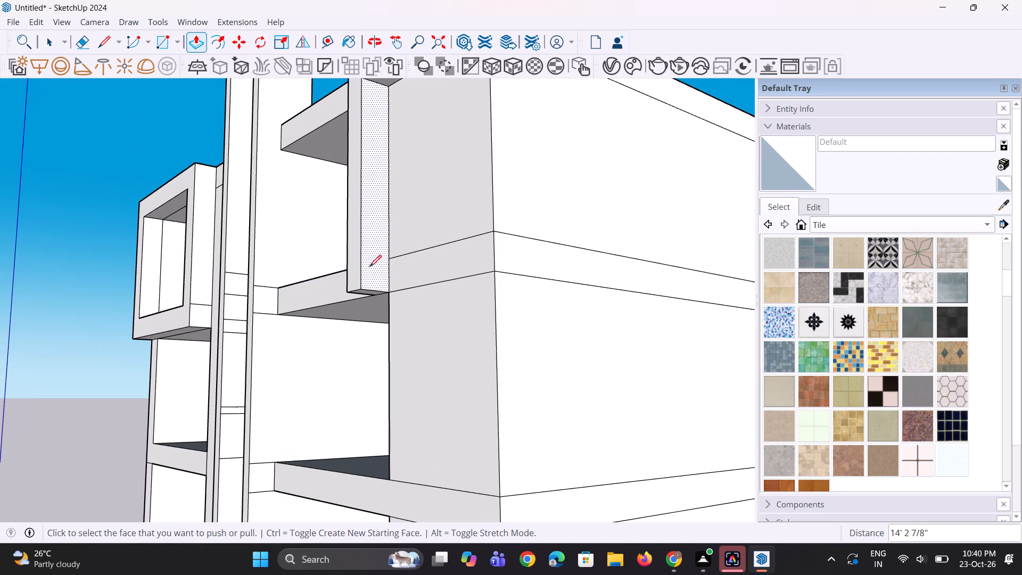
{"action": "key", "text": "l"}
{"action": "left_click", "coordinate": [389, 261]}
{"action": "left_click", "coordinate": [360, 258]}
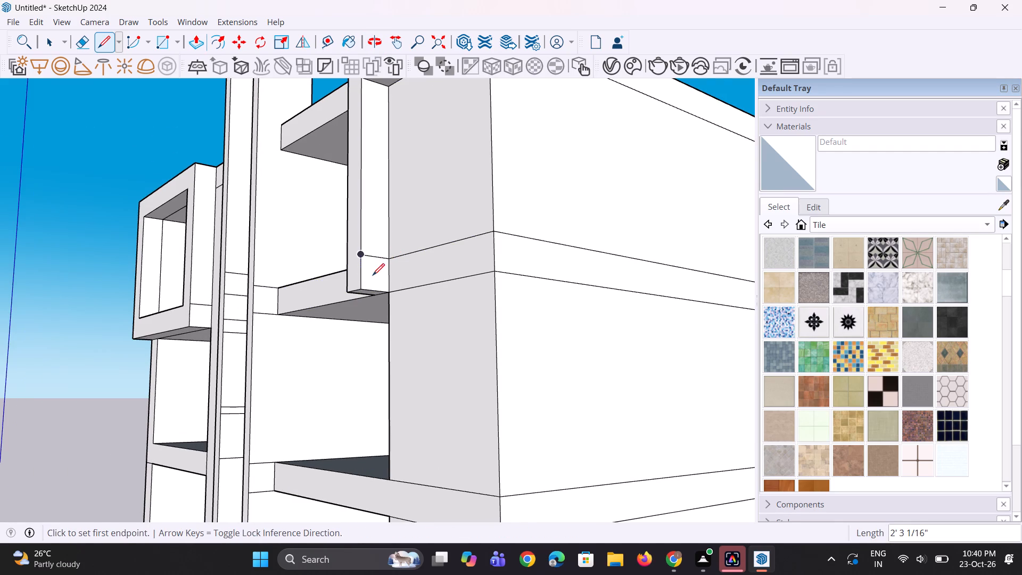
{"action": "key", "text": "p"}
{"action": "left_click", "coordinate": [378, 280]}
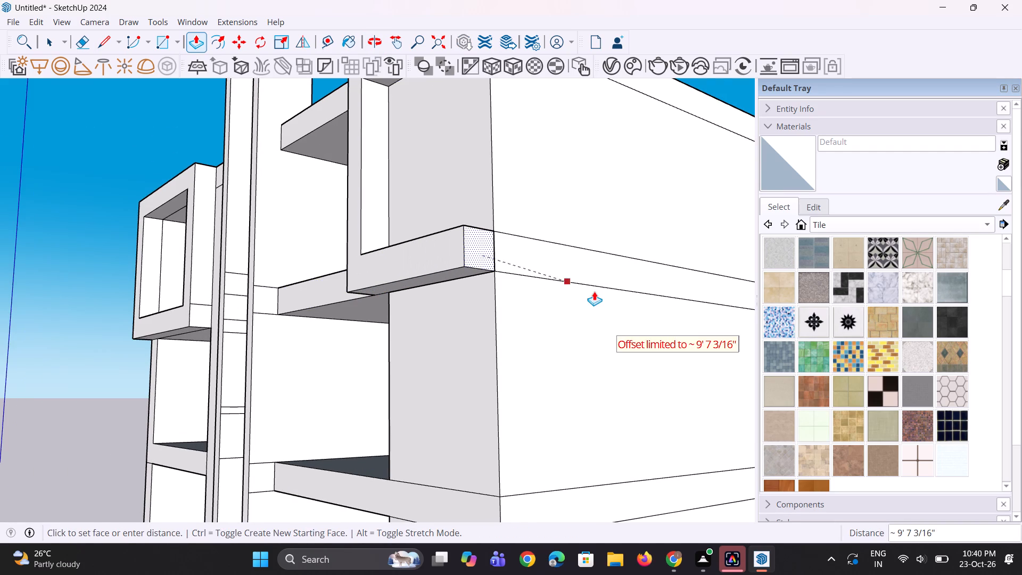
{"action": "left_click", "coordinate": [492, 324]}
Copy the short edge at the right end of the roof band projection's underside a short distance inward.
{"action": "middle_click_drag", "start_coordinate": [496, 316], "coordinate": [719, 402]}
{"action": "scroll", "coordinate": [633, 306], "scroll_direction": "down", "scroll_amount": 4}
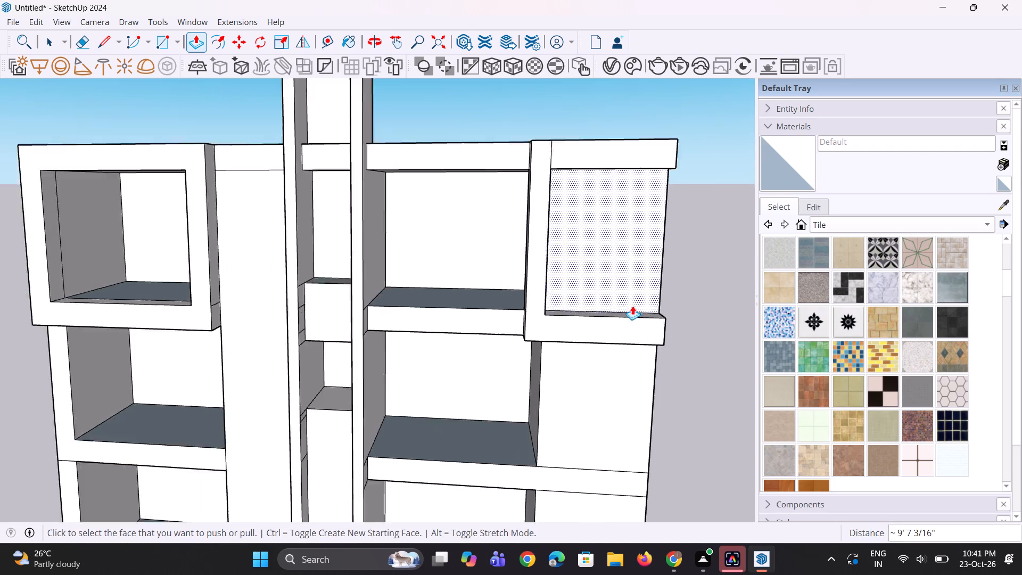
{"action": "scroll", "coordinate": [632, 306], "scroll_direction": "down", "scroll_amount": 1}
{"action": "scroll", "coordinate": [678, 308], "scroll_direction": "up", "scroll_amount": 1}
{"action": "middle_click_drag", "start_coordinate": [678, 308], "coordinate": [640, 217]}
{"action": "scroll", "coordinate": [640, 136], "scroll_direction": "up", "scroll_amount": 2}
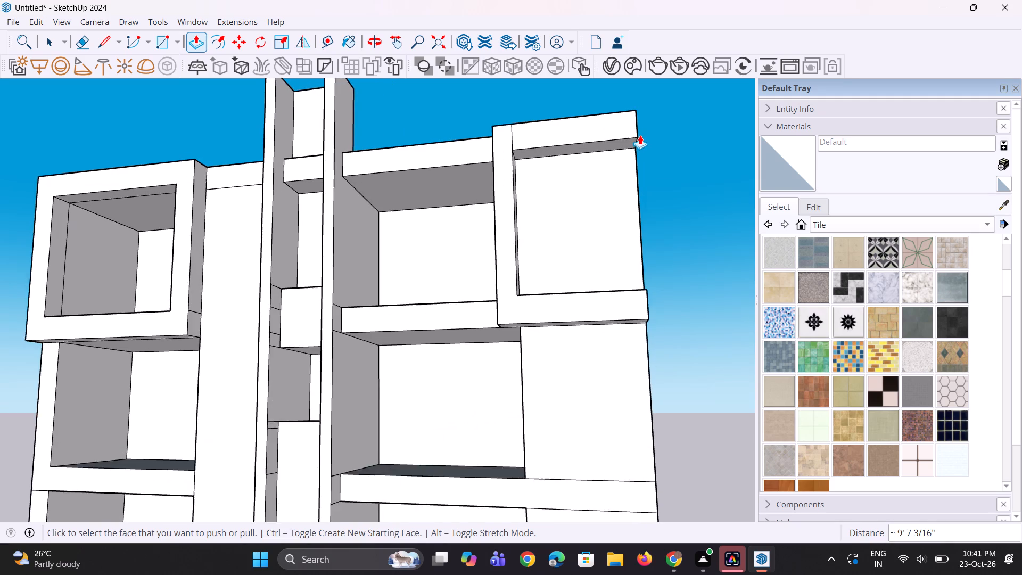
{"action": "key", "text": "space"}
{"action": "scroll", "coordinate": [640, 135], "scroll_direction": "up", "scroll_amount": 2}
{"action": "key", "text": "space"}
{"action": "left_click", "coordinate": [637, 142]}
{"action": "scroll", "coordinate": [637, 142], "scroll_direction": "up", "scroll_amount": 2}
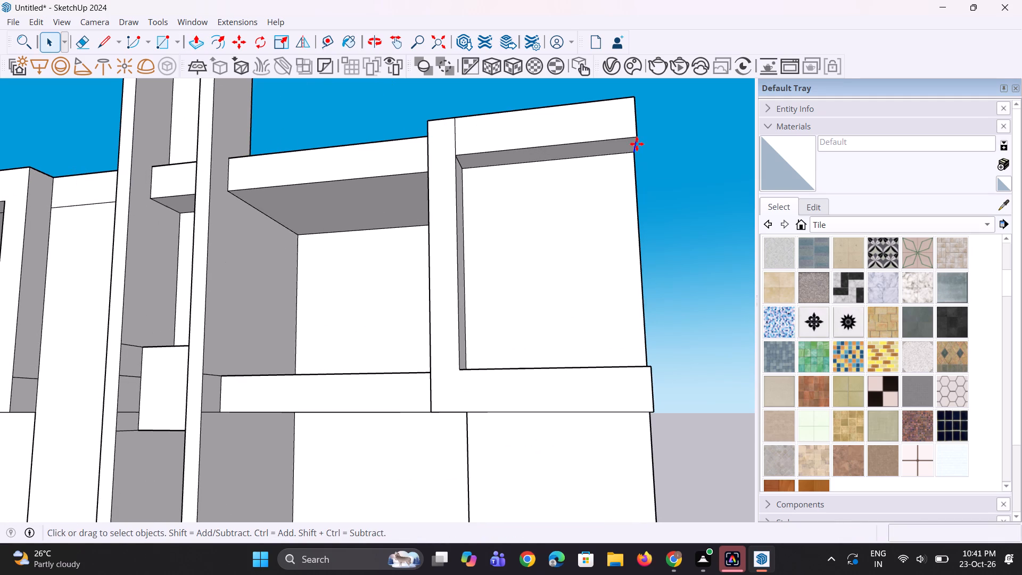
{"action": "key", "text": "m"}
{"action": "scroll", "coordinate": [637, 144], "scroll_direction": "up", "scroll_amount": 1, "text": "ctrl"}
{"action": "left_click", "coordinate": [637, 136]}
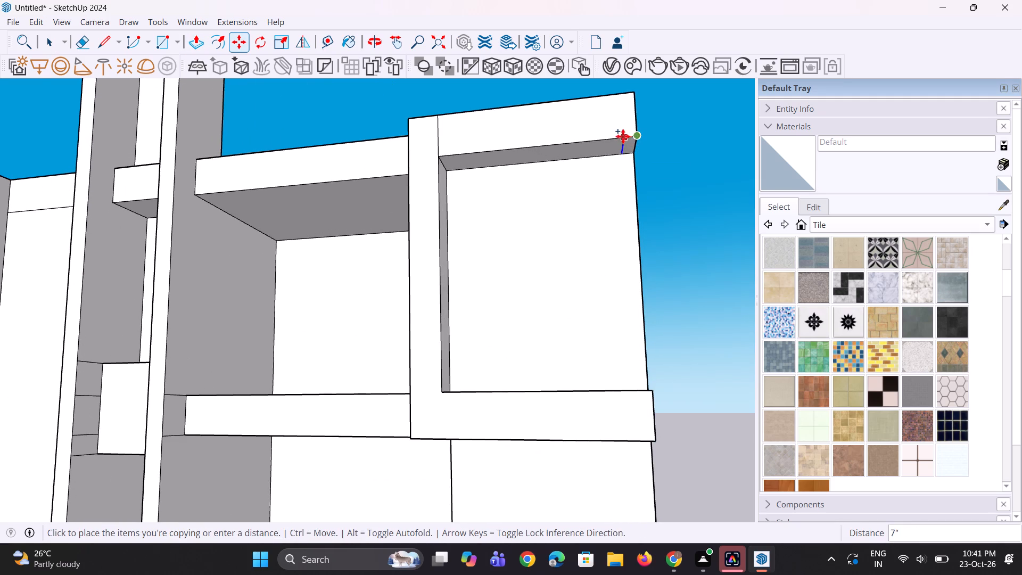
{"action": "left_click", "coordinate": [616, 138]}
Pull the narrow underside section at the roof band projection's right end down 12' to the frame's lower rail.
{"action": "key", "text": "p"}
{"action": "left_click", "coordinate": [625, 145]}
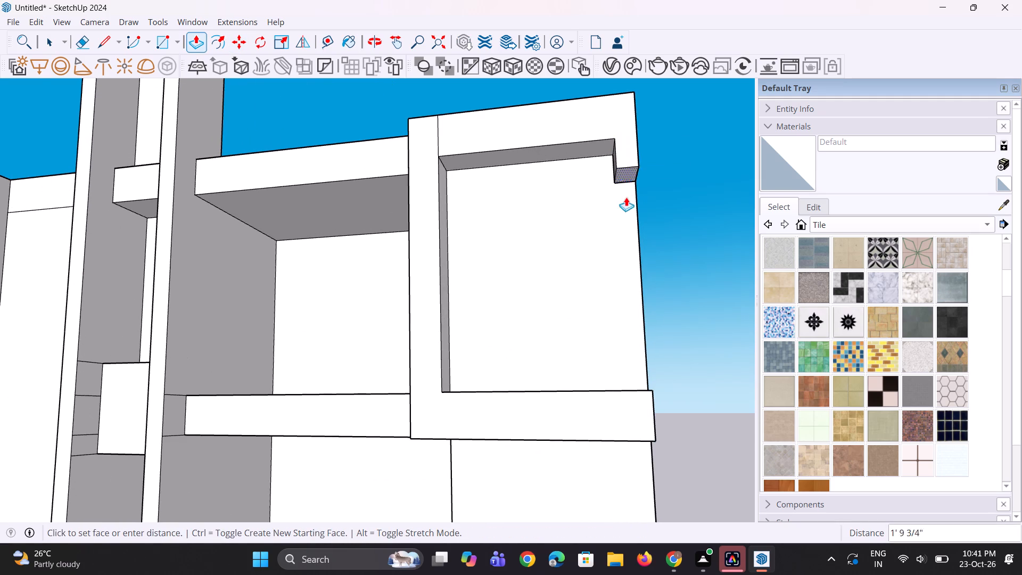
{"action": "left_click", "coordinate": [576, 390]}
Pull the inner face of the top-floor frame's right leg slightly into the opening to thicken the leg.
{"action": "middle_click_drag", "start_coordinate": [572, 365], "coordinate": [667, 356]}
{"action": "scroll", "coordinate": [636, 293], "scroll_direction": "up", "scroll_amount": 2}
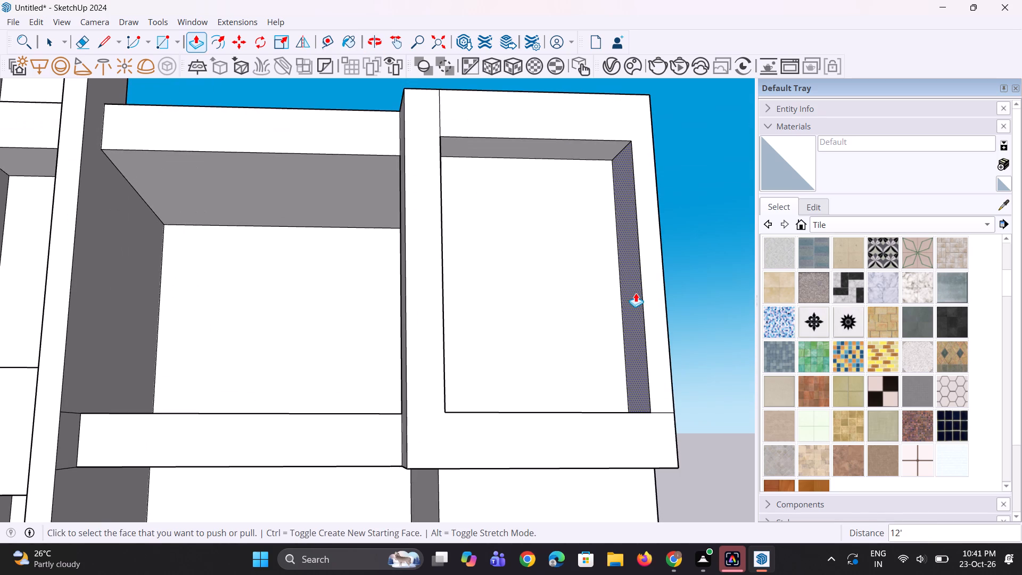
{"action": "left_click", "coordinate": [636, 293]}
{"action": "left_click", "coordinate": [630, 292]}
Erase the leftover seam lines at the upper left and lower right corners of the top-floor right frame's front face.
{"action": "scroll", "coordinate": [537, 292], "scroll_direction": "down", "scroll_amount": 5}
{"action": "middle_click_drag", "start_coordinate": [523, 297], "coordinate": [468, 352]}
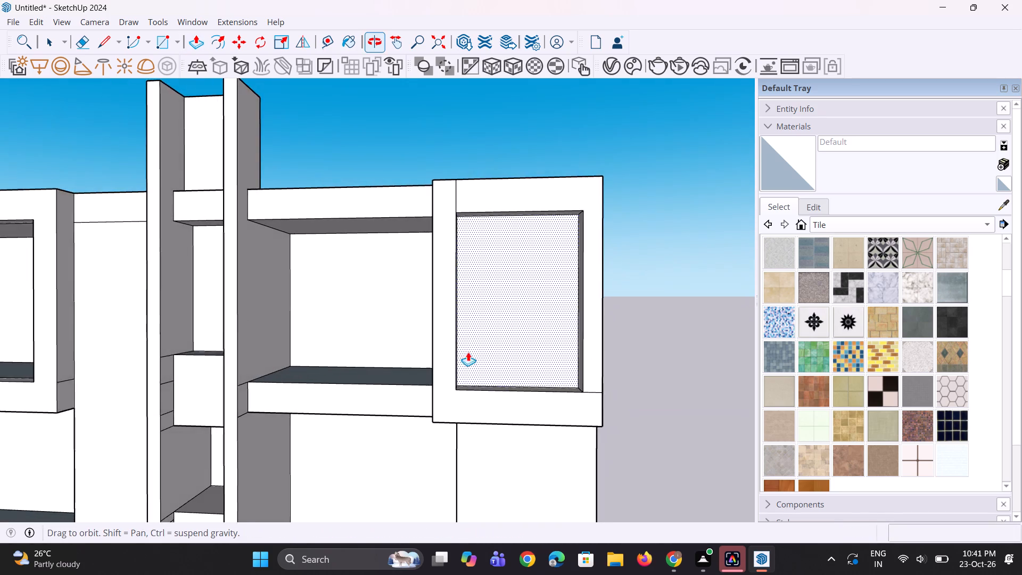
{"action": "scroll", "coordinate": [459, 234], "scroll_direction": "up", "scroll_amount": 3}
{"action": "key", "text": "e"}
{"action": "left_click", "coordinate": [457, 176]}
{"action": "scroll", "coordinate": [456, 176], "scroll_direction": "down", "scroll_amount": 4}
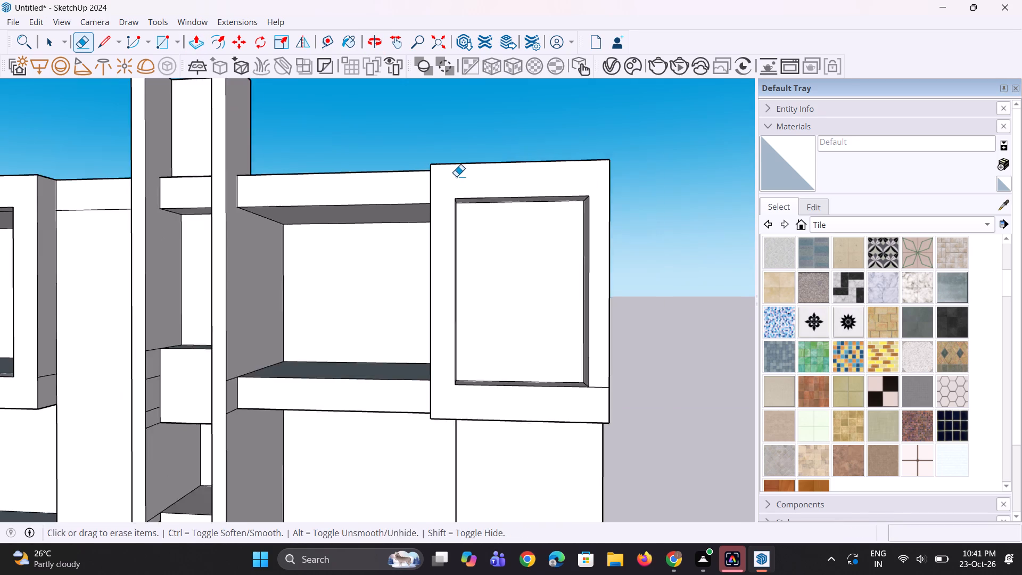
{"action": "middle_click_drag", "start_coordinate": [690, 221], "coordinate": [650, 341]}
{"action": "scroll", "coordinate": [619, 290], "scroll_direction": "down", "scroll_amount": 2}
{"action": "scroll", "coordinate": [570, 495], "scroll_direction": "up", "scroll_amount": 2}
{"action": "scroll", "coordinate": [553, 392], "scroll_direction": "up", "scroll_amount": 7}
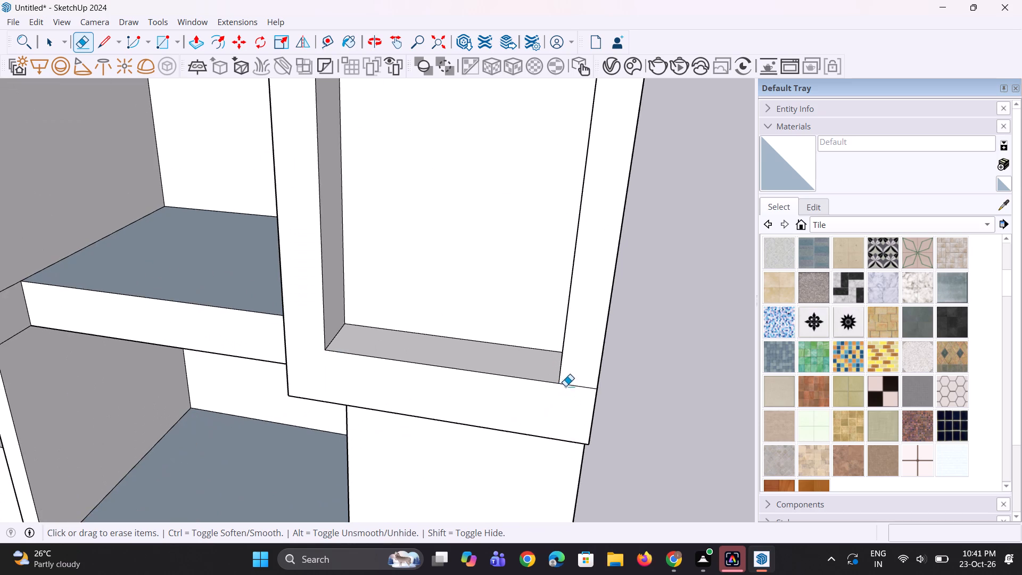
{"action": "left_click_drag", "start_coordinate": [582, 383], "coordinate": [583, 395]}
{"action": "scroll", "coordinate": [572, 379], "scroll_direction": "down", "scroll_amount": 6}
{"action": "scroll", "coordinate": [557, 389], "scroll_direction": "up", "scroll_amount": 1}
{"action": "middle_click_drag", "start_coordinate": [557, 389], "coordinate": [557, 317]}
{"action": "scroll", "coordinate": [507, 354], "scroll_direction": "down", "scroll_amount": 5}
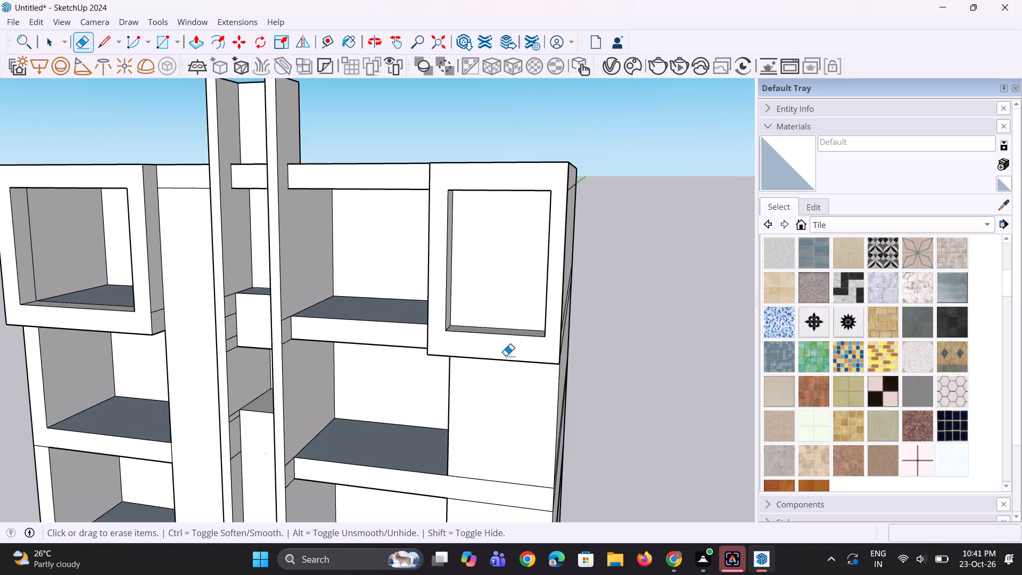
Examine the top-floor right frame from the side and the overall building massing from the front.
{"action": "middle_click", "coordinate": [572, 348]}
{"action": "scroll", "coordinate": [576, 346], "scroll_direction": "up", "scroll_amount": 2}
{"action": "middle_click_drag", "start_coordinate": [590, 337], "coordinate": [504, 357]}
{"action": "scroll", "coordinate": [527, 355], "scroll_direction": "down", "scroll_amount": 5}
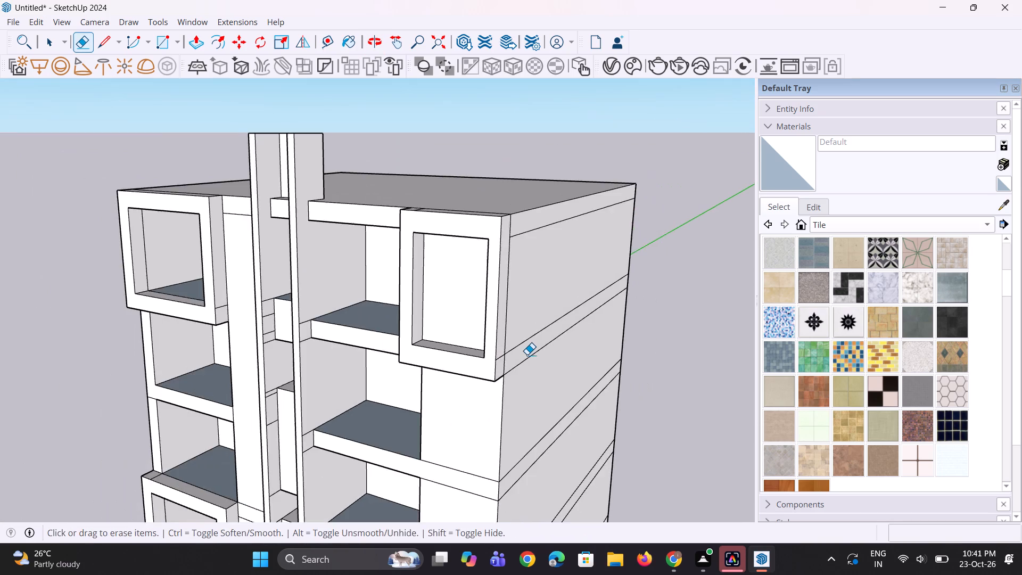
{"action": "middle_click_drag", "start_coordinate": [545, 348], "coordinate": [584, 330]}
{"action": "key", "text": "space"}
{"action": "key", "text": "space"}
{"action": "left_click", "coordinate": [619, 327]}
{"action": "scroll", "coordinate": [391, 288], "scroll_direction": "down", "scroll_amount": 4}
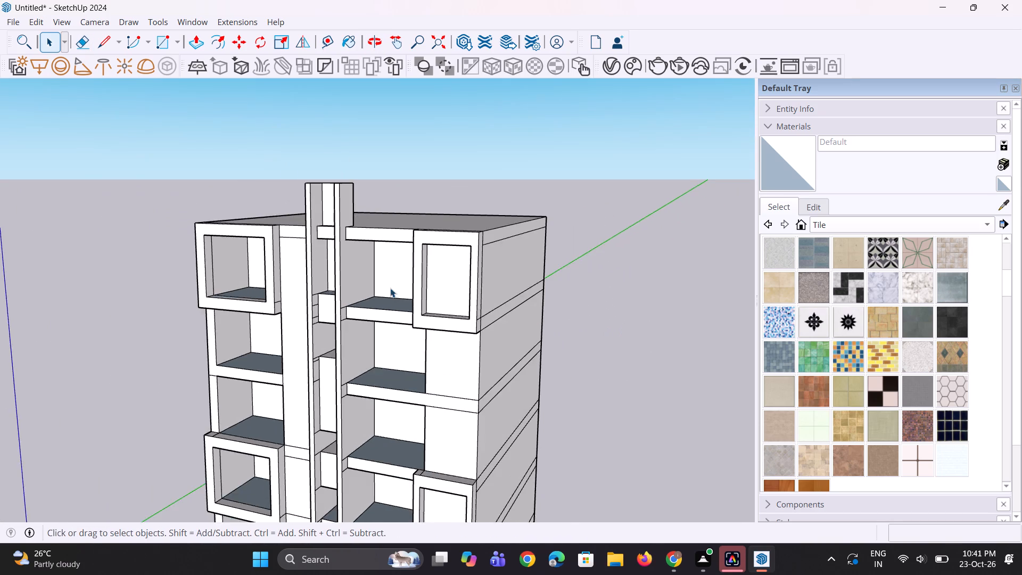
{"action": "middle_click_drag", "start_coordinate": [390, 288], "coordinate": [447, 285]}
{"action": "scroll", "coordinate": [448, 293], "scroll_direction": "up", "scroll_amount": 3}
{"action": "scroll", "coordinate": [452, 283], "scroll_direction": "down", "scroll_amount": 10}
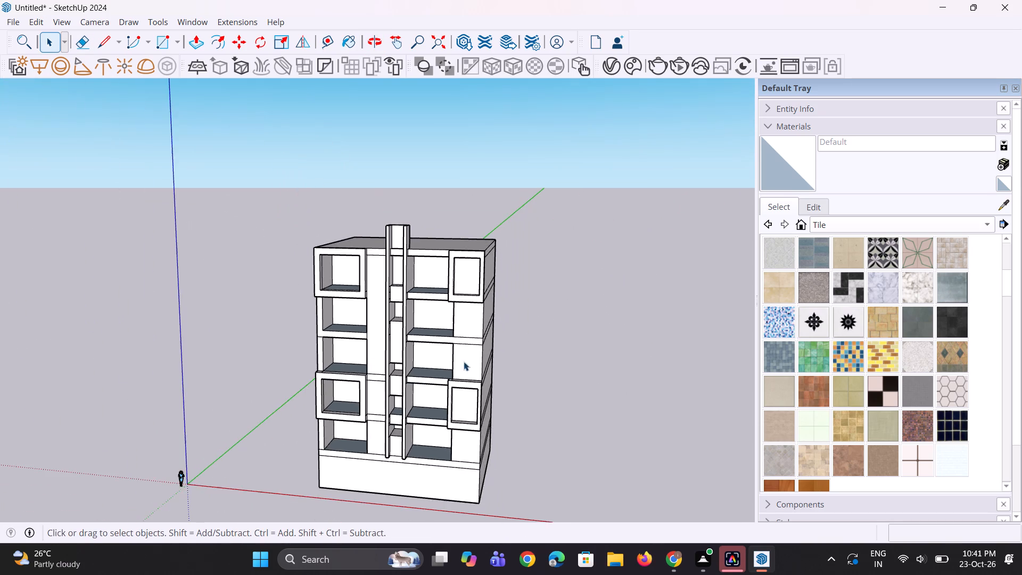
{"action": "middle_click_drag", "start_coordinate": [464, 362], "coordinate": [466, 334]}
{"action": "scroll", "coordinate": [460, 239], "scroll_direction": "up", "scroll_amount": 4}
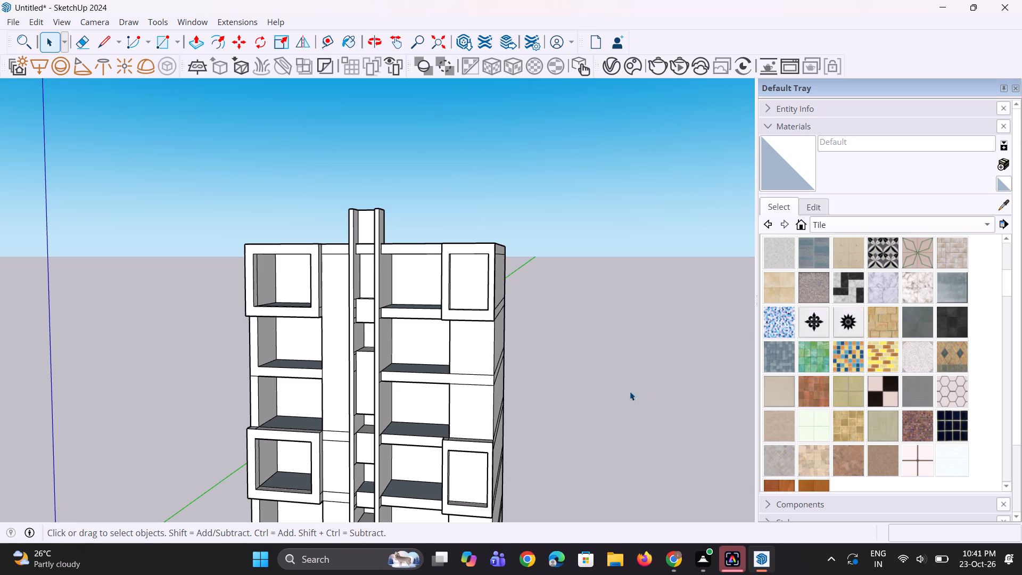
Pull the U-shaped top of the central fins and rooftop back wall up 1' 8 3/4".
{"action": "middle_click_drag", "start_coordinate": [558, 344], "coordinate": [572, 436]}
{"action": "scroll", "coordinate": [373, 193], "scroll_direction": "up", "scroll_amount": 2}
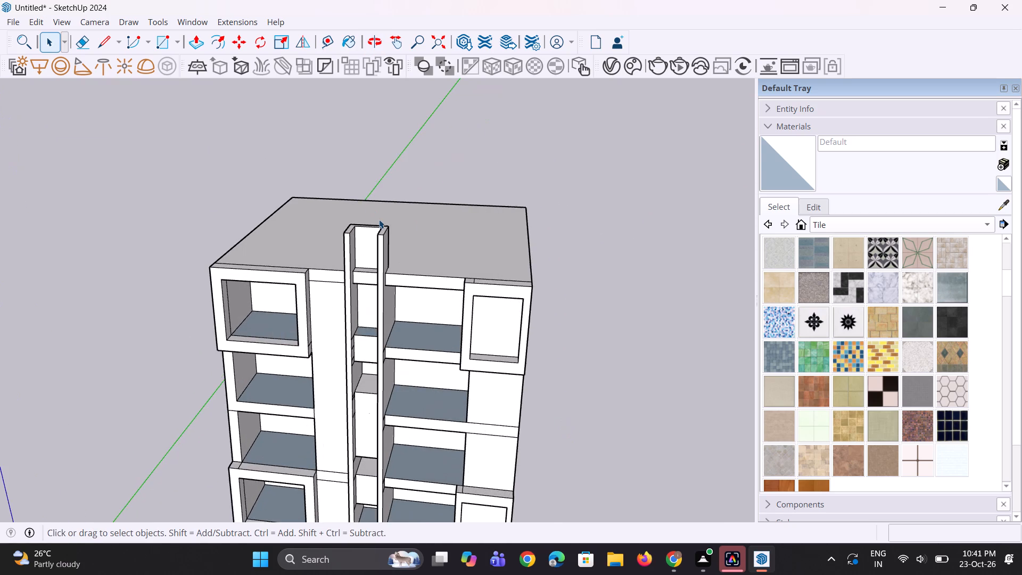
{"action": "scroll", "coordinate": [379, 219], "scroll_direction": "up", "scroll_amount": 4}
{"action": "key", "text": "p"}
{"action": "scroll", "coordinate": [388, 243], "scroll_direction": "up", "scroll_amount": 1}
{"action": "left_click", "coordinate": [388, 243]}
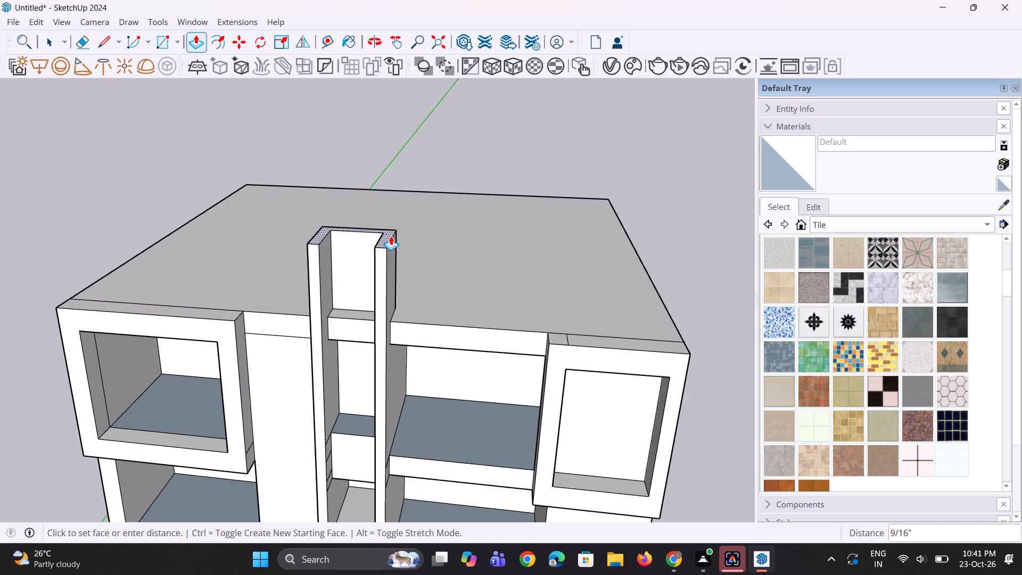
{"action": "left_click", "coordinate": [394, 223]}
{"action": "middle_click_drag", "start_coordinate": [468, 333], "coordinate": [454, 301]}
{"action": "scroll", "coordinate": [422, 318], "scroll_direction": "down", "scroll_amount": 4}
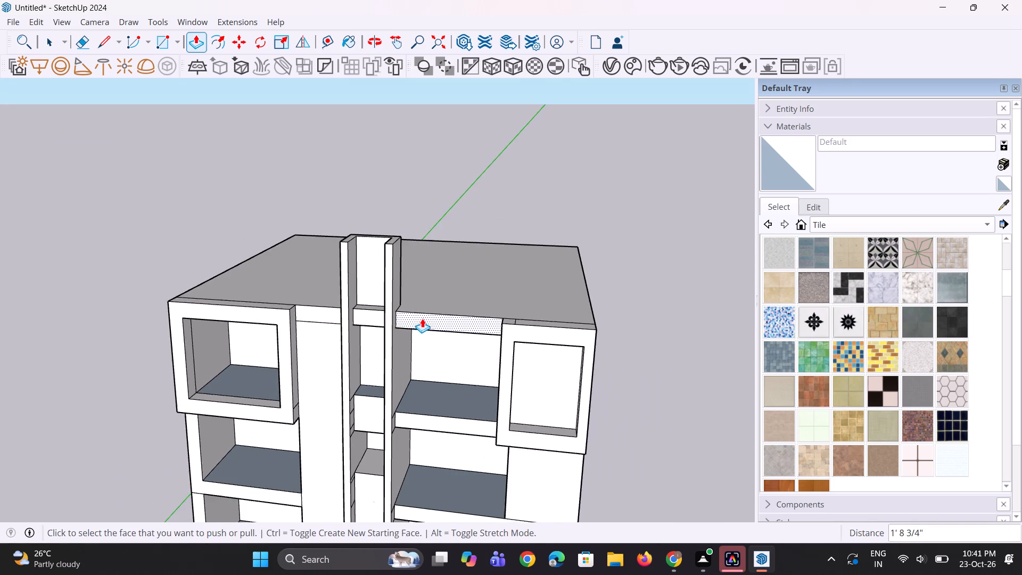
Raise the joined top face of the central fins and rooftop back wall a little further above the roof.
{"action": "middle_click_drag", "start_coordinate": [422, 318], "coordinate": [361, 315]}
{"action": "scroll", "coordinate": [375, 251], "scroll_direction": "up", "scroll_amount": 1}
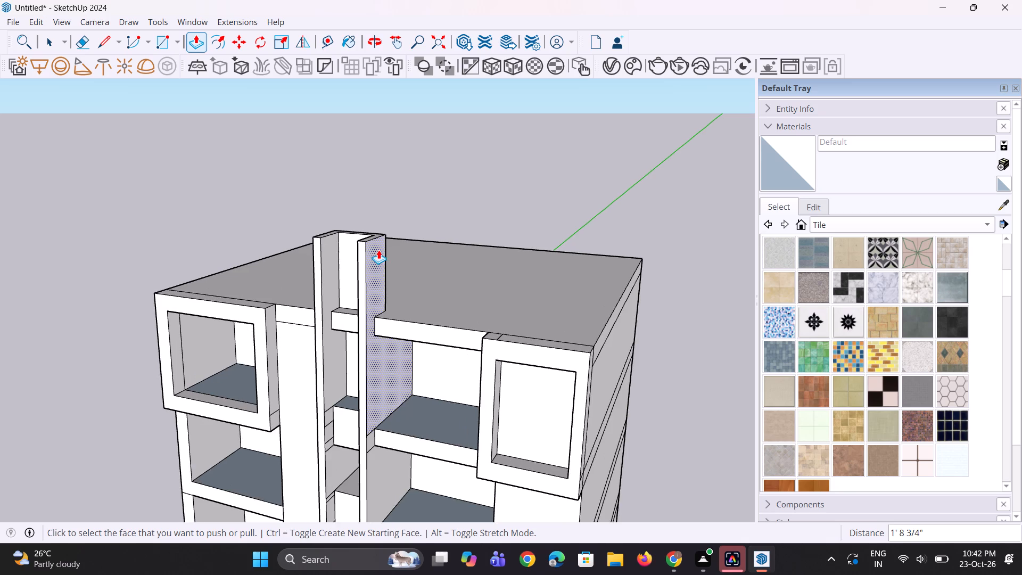
{"action": "scroll", "coordinate": [381, 250], "scroll_direction": "up", "scroll_amount": 2}
{"action": "middle_click_drag", "start_coordinate": [383, 243], "coordinate": [374, 229]}
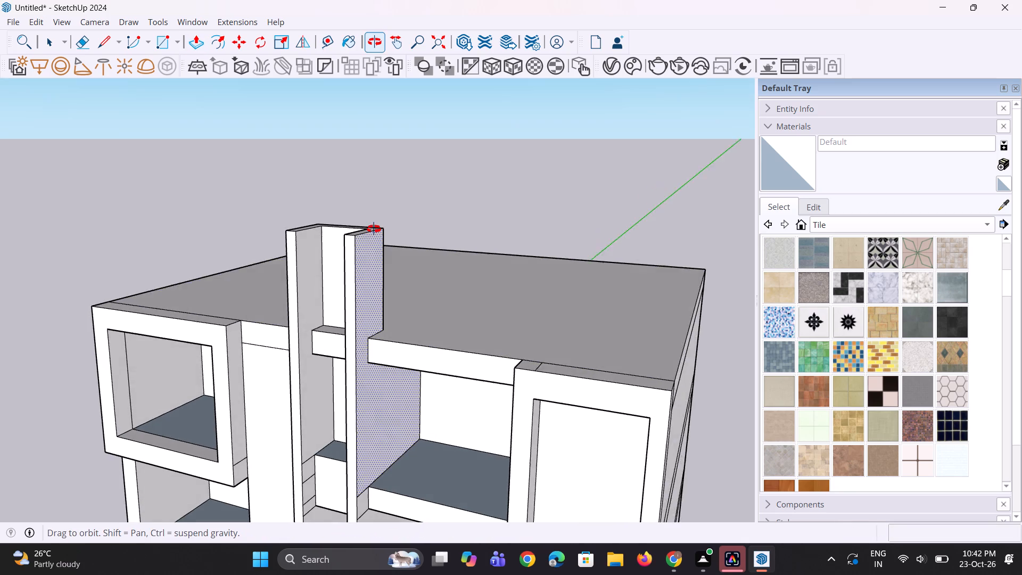
{"action": "middle_click_drag", "start_coordinate": [374, 229], "coordinate": [372, 227]}
{"action": "scroll", "coordinate": [368, 227], "scroll_direction": "up", "scroll_amount": 3}
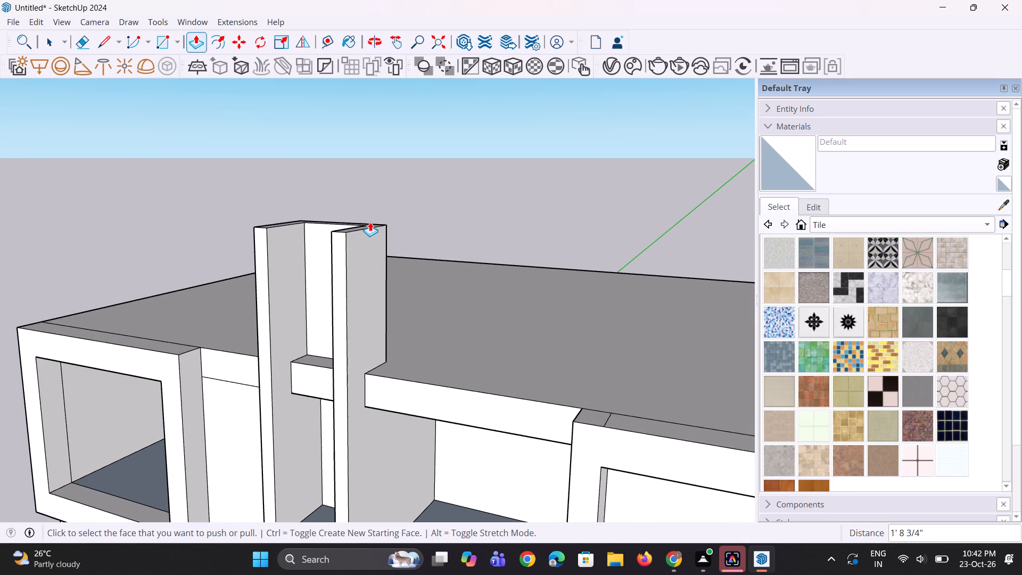
{"action": "left_click", "coordinate": [370, 221]}
{"action": "middle_click_drag", "start_coordinate": [374, 219], "coordinate": [413, 291]}
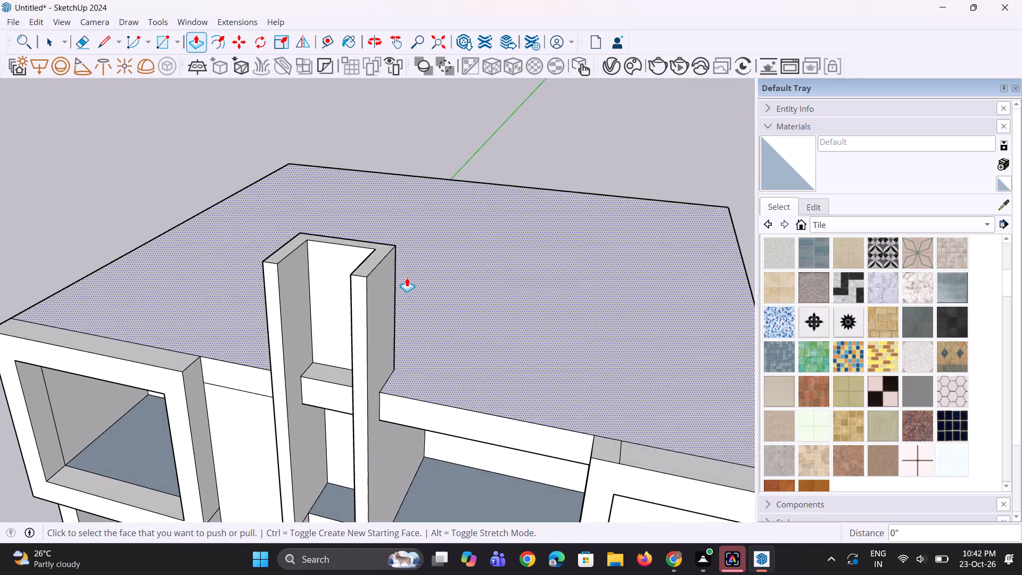
{"action": "left_click", "coordinate": [385, 250]}
{"action": "left_click", "coordinate": [390, 230]}
{"action": "middle_click_drag", "start_coordinate": [427, 317], "coordinate": [423, 287]}
{"action": "key", "text": "space"}
{"action": "key", "text": "space"}
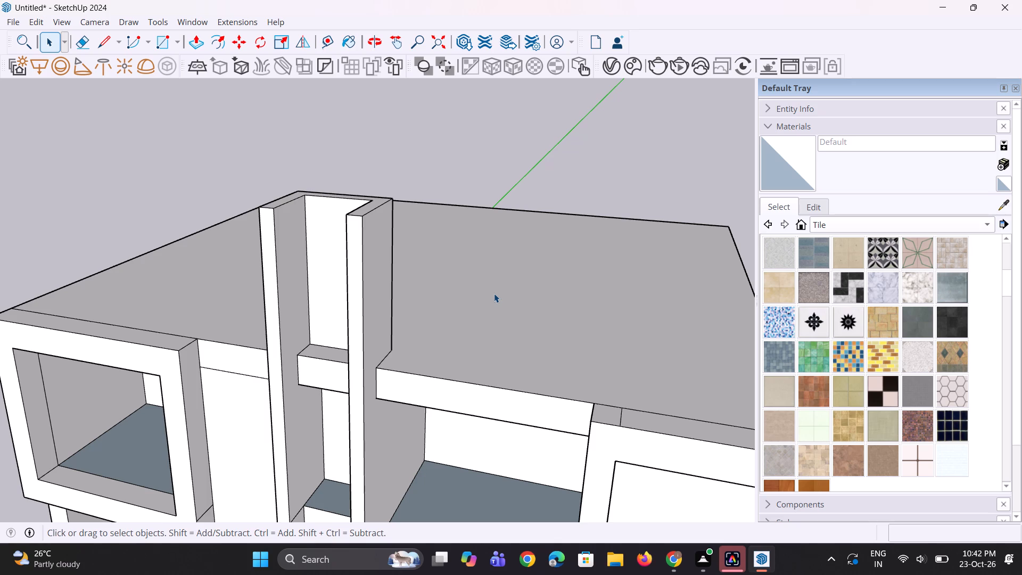
{"action": "key", "text": "space"}
{"action": "key", "text": "space"}
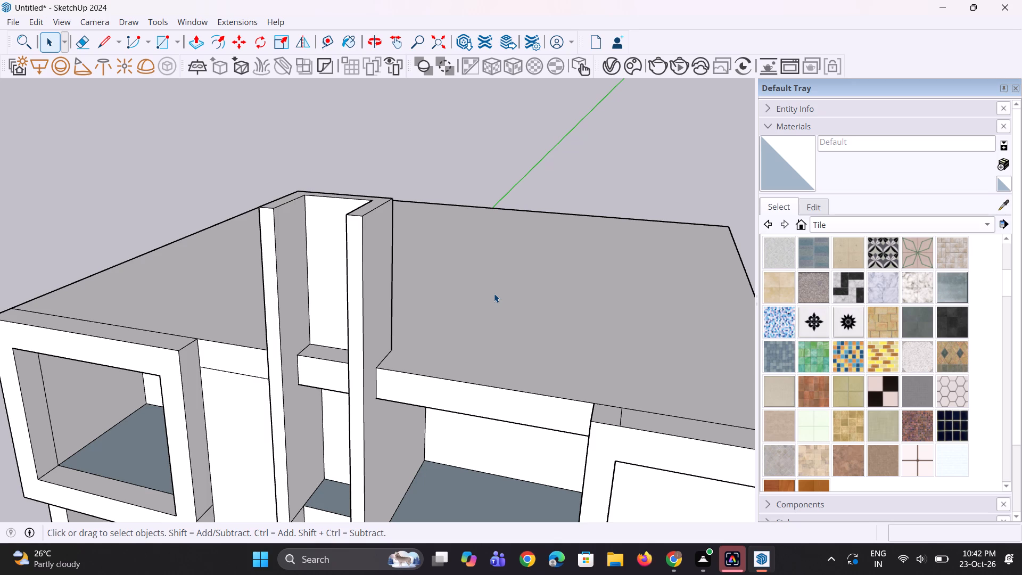
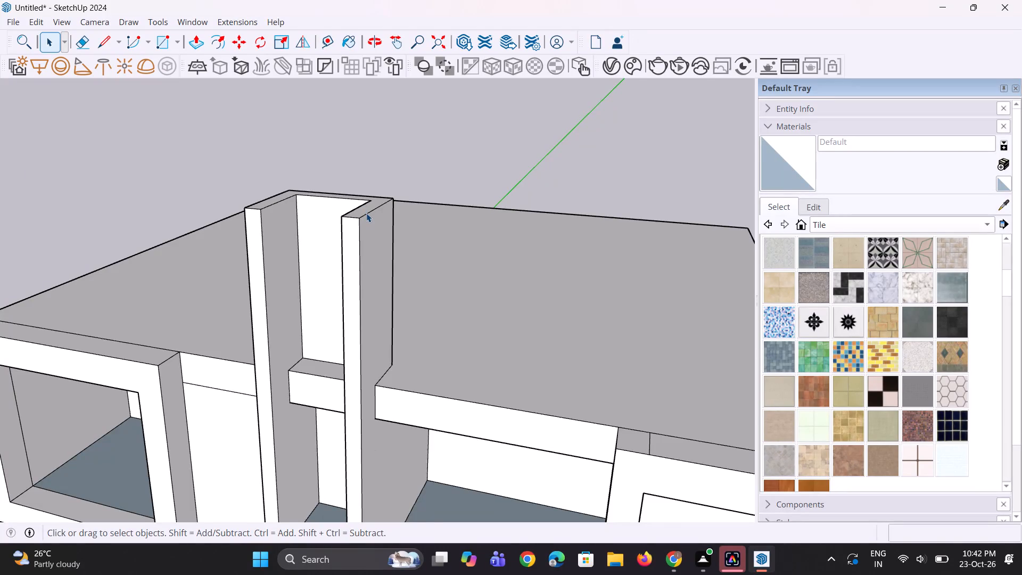
Copy the top edge of the right central fin's outer side face 1' downward.
{"action": "scroll", "coordinate": [362, 226], "scroll_direction": "up", "scroll_amount": 2}
{"action": "key", "text": "m"}
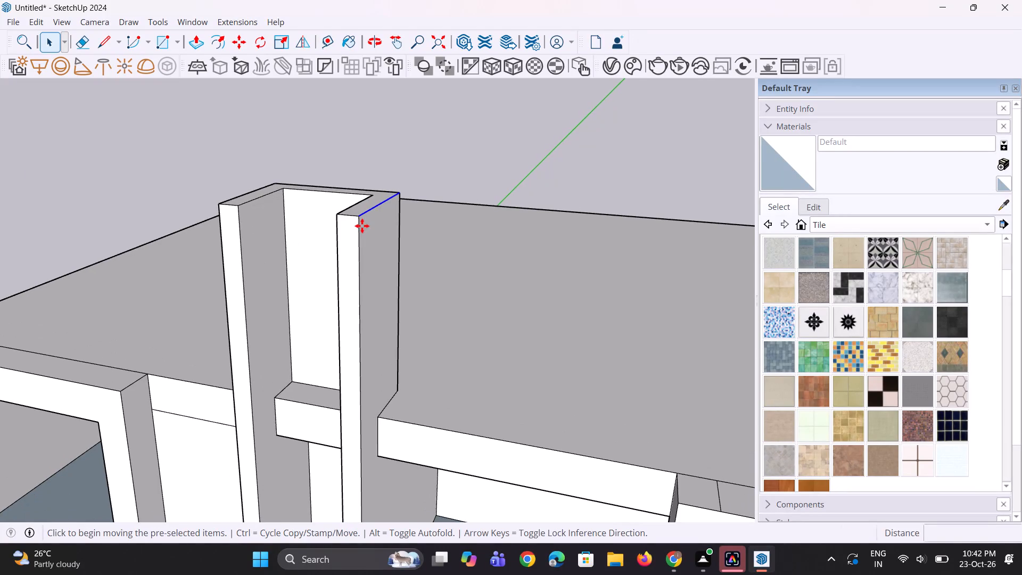
{"action": "middle_click_drag", "start_coordinate": [355, 233], "coordinate": [365, 200]}
{"action": "left_click", "coordinate": [366, 198]}
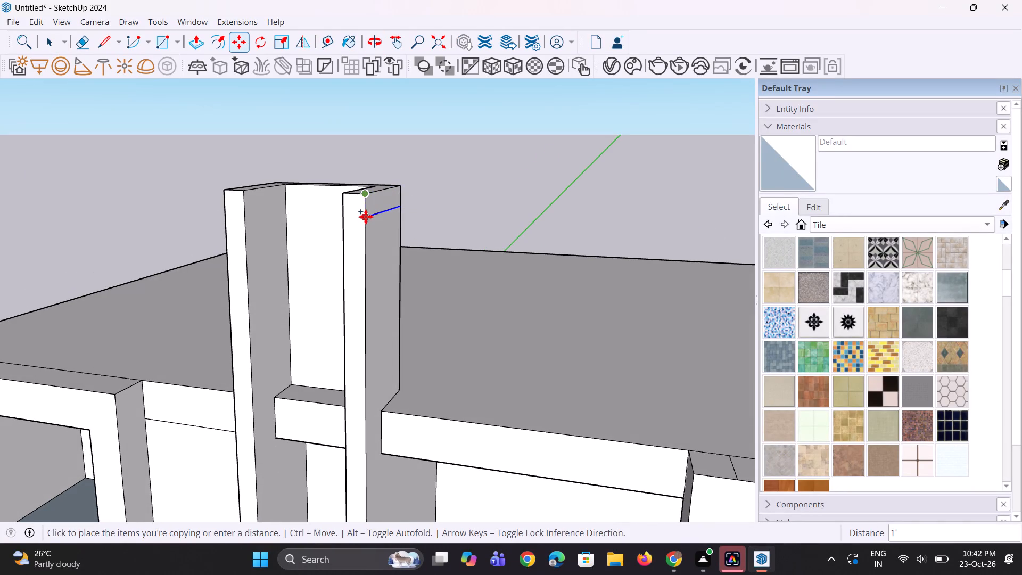
{"action": "left_click", "coordinate": [366, 217]}
Extrude the strip at the top of the right fin sideways to the building's right edge as a rooftop beam.
{"action": "middle_click_drag", "start_coordinate": [433, 238], "coordinate": [406, 261]}
{"action": "key", "text": "p"}
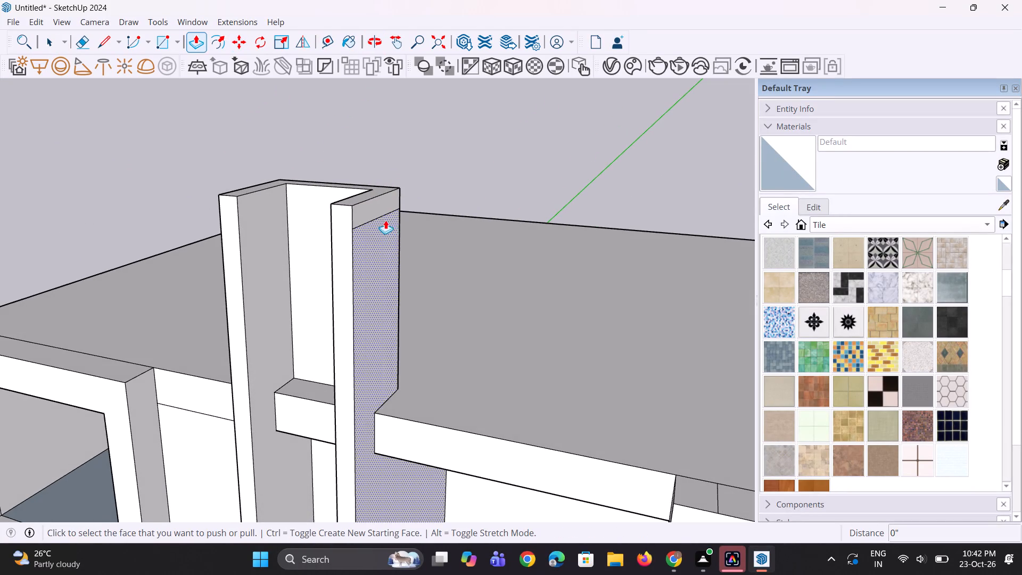
{"action": "left_click", "coordinate": [381, 214]}
{"action": "scroll", "coordinate": [502, 227], "scroll_direction": "down", "scroll_amount": 11}
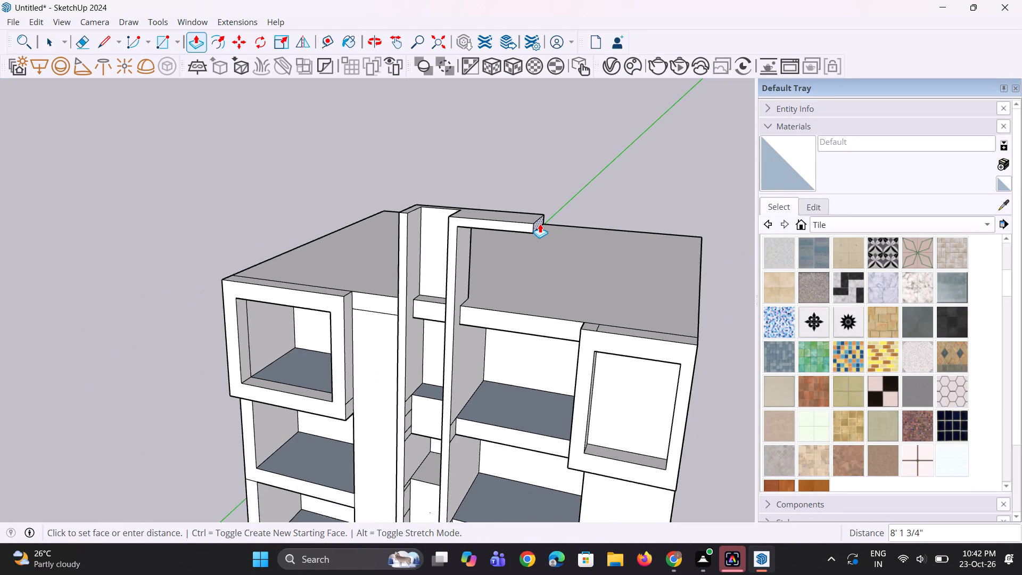
{"action": "left_click", "coordinate": [691, 280]}
Copy the bottom end edge of the right rooftop beam about 1' 5" inward along its underside.
{"action": "middle_click_drag", "start_coordinate": [691, 280], "coordinate": [685, 220]}
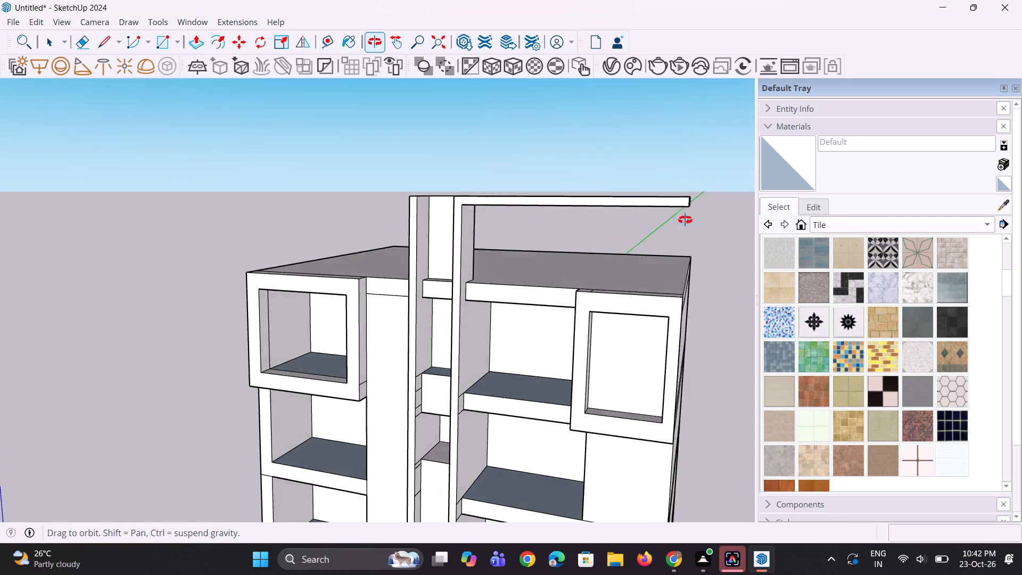
{"action": "middle_click_drag", "start_coordinate": [685, 220], "coordinate": [680, 162]}
{"action": "scroll", "coordinate": [680, 161], "scroll_direction": "up", "scroll_amount": 2}
{"action": "key", "text": "space"}
{"action": "key", "text": "space"}
{"action": "scroll", "coordinate": [680, 161], "scroll_direction": "up", "scroll_amount": 1}
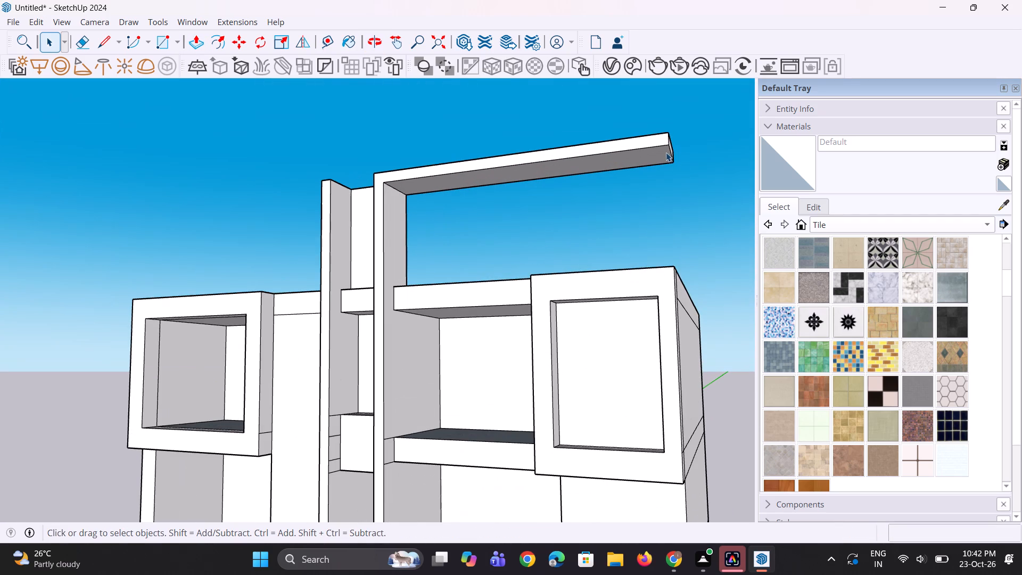
{"action": "left_click", "coordinate": [670, 151]}
{"action": "scroll", "coordinate": [670, 150], "scroll_direction": "up", "scroll_amount": 7}
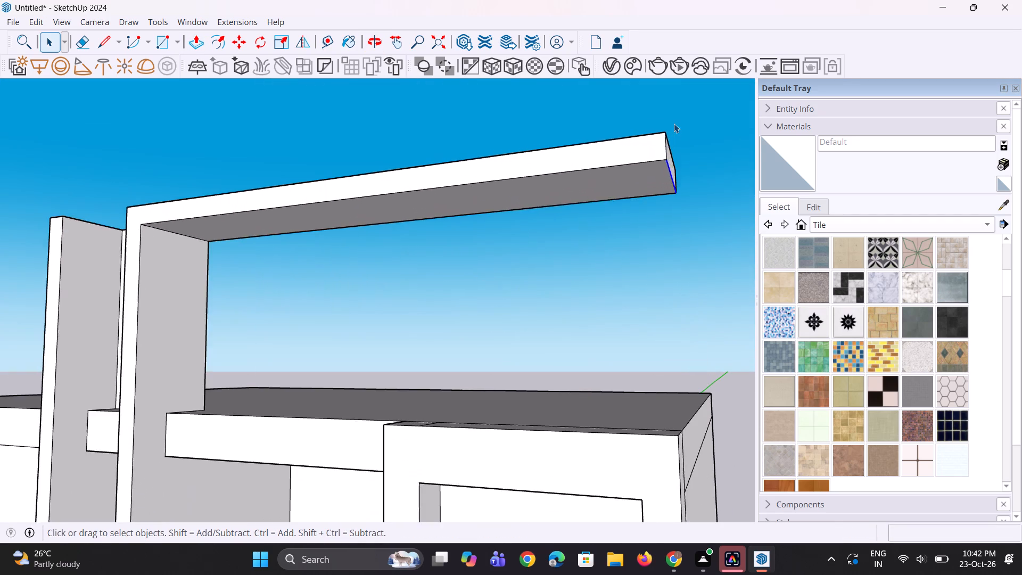
{"action": "scroll", "coordinate": [674, 124], "scroll_direction": "up", "scroll_amount": 1}
{"action": "middle_click_drag", "start_coordinate": [674, 124], "coordinate": [677, 103]}
{"action": "scroll", "coordinate": [658, 118], "scroll_direction": "up", "scroll_amount": 1}
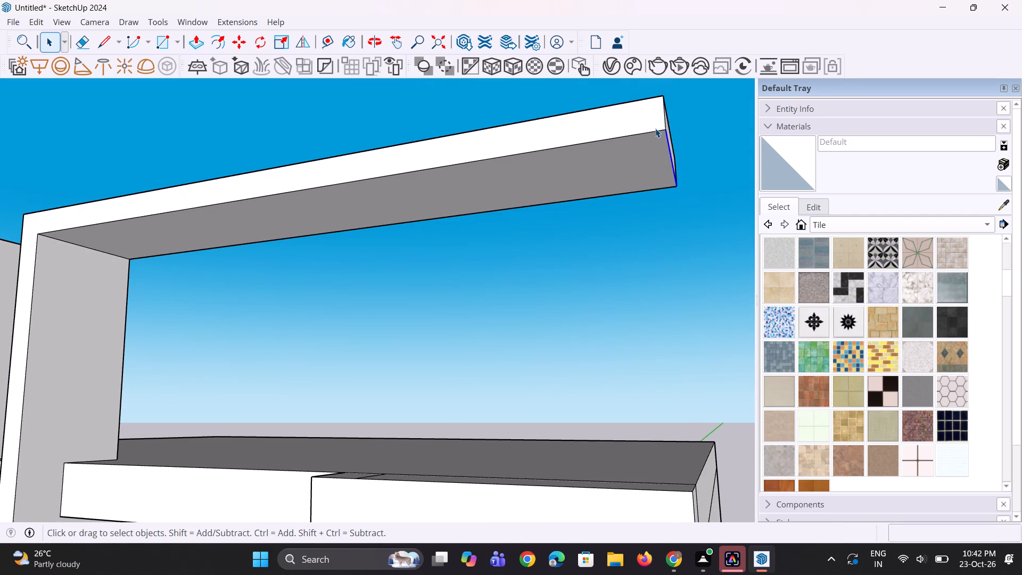
{"action": "key", "text": "m"}
{"action": "left_click", "coordinate": [662, 131]}
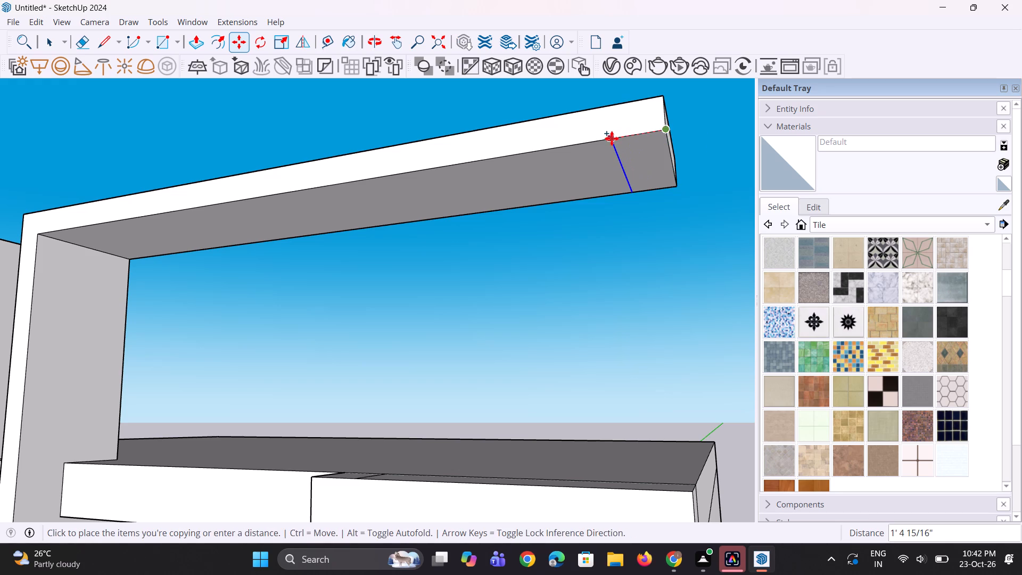
{"action": "left_click", "coordinate": [612, 138]}
Extrude the end strip under the right rooftop beam 9' 8 1/16" down to the roof as a post.
{"action": "key", "text": "p"}
{"action": "left_click", "coordinate": [634, 150]}
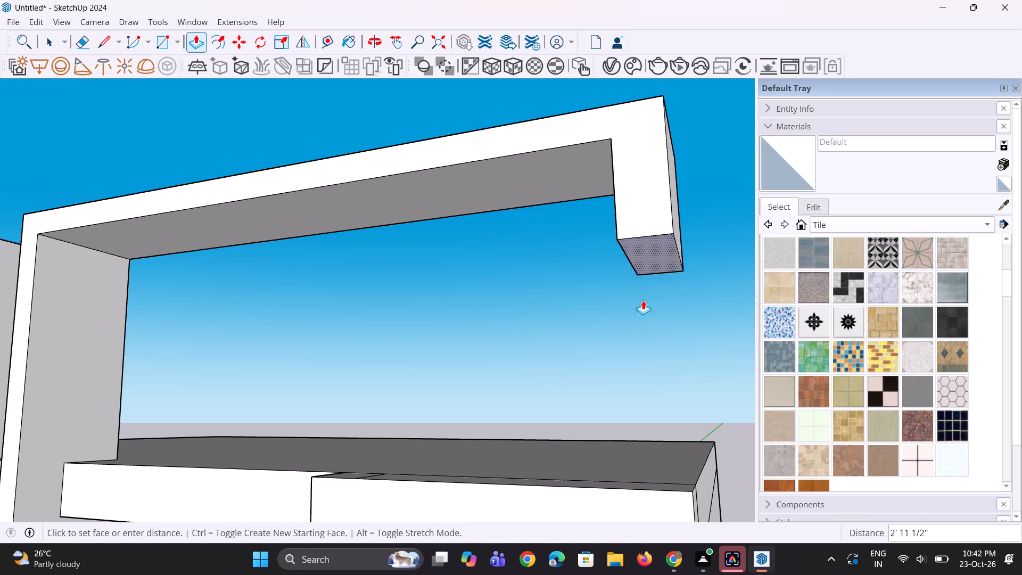
{"action": "left_click", "coordinate": [574, 443]}
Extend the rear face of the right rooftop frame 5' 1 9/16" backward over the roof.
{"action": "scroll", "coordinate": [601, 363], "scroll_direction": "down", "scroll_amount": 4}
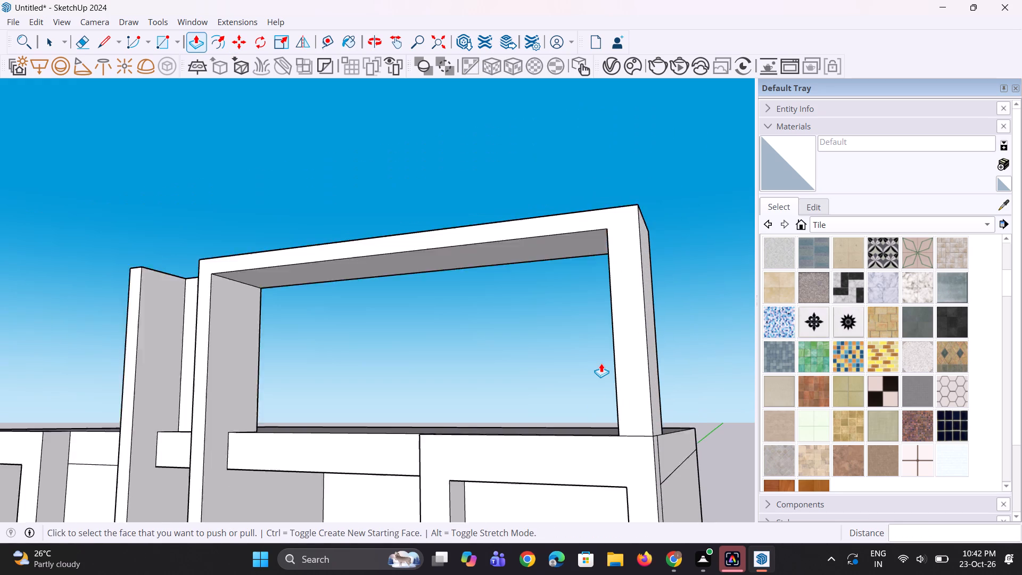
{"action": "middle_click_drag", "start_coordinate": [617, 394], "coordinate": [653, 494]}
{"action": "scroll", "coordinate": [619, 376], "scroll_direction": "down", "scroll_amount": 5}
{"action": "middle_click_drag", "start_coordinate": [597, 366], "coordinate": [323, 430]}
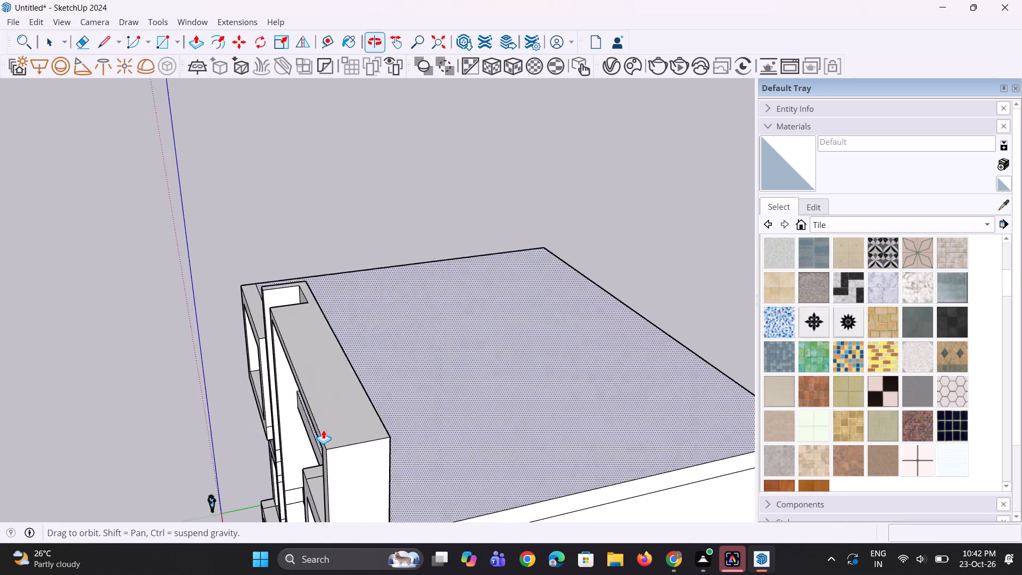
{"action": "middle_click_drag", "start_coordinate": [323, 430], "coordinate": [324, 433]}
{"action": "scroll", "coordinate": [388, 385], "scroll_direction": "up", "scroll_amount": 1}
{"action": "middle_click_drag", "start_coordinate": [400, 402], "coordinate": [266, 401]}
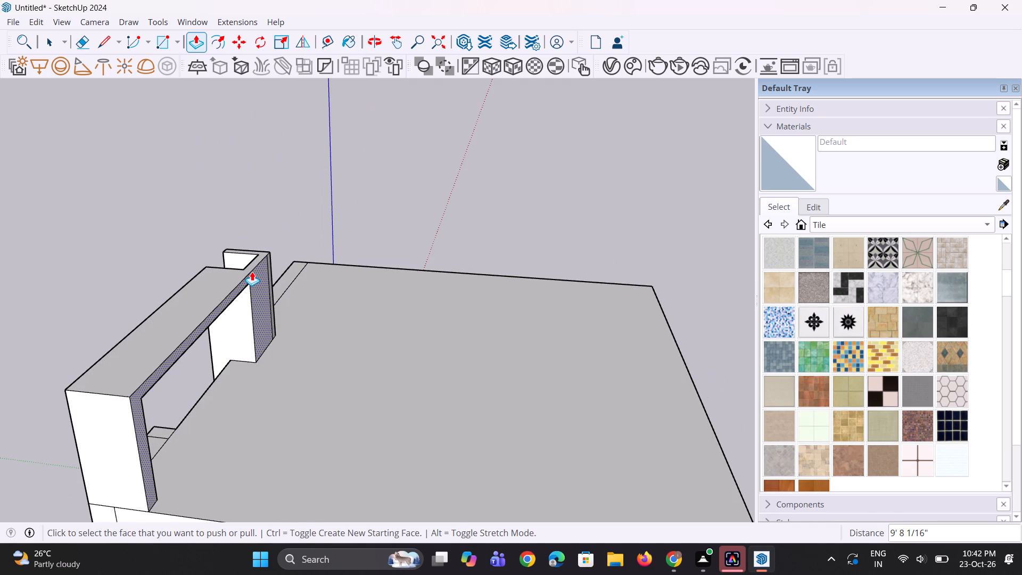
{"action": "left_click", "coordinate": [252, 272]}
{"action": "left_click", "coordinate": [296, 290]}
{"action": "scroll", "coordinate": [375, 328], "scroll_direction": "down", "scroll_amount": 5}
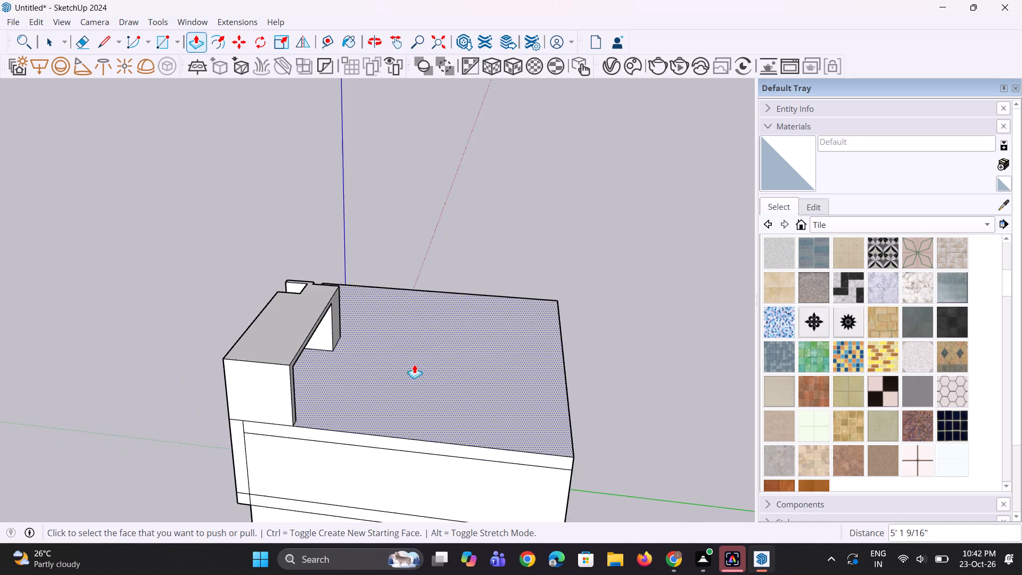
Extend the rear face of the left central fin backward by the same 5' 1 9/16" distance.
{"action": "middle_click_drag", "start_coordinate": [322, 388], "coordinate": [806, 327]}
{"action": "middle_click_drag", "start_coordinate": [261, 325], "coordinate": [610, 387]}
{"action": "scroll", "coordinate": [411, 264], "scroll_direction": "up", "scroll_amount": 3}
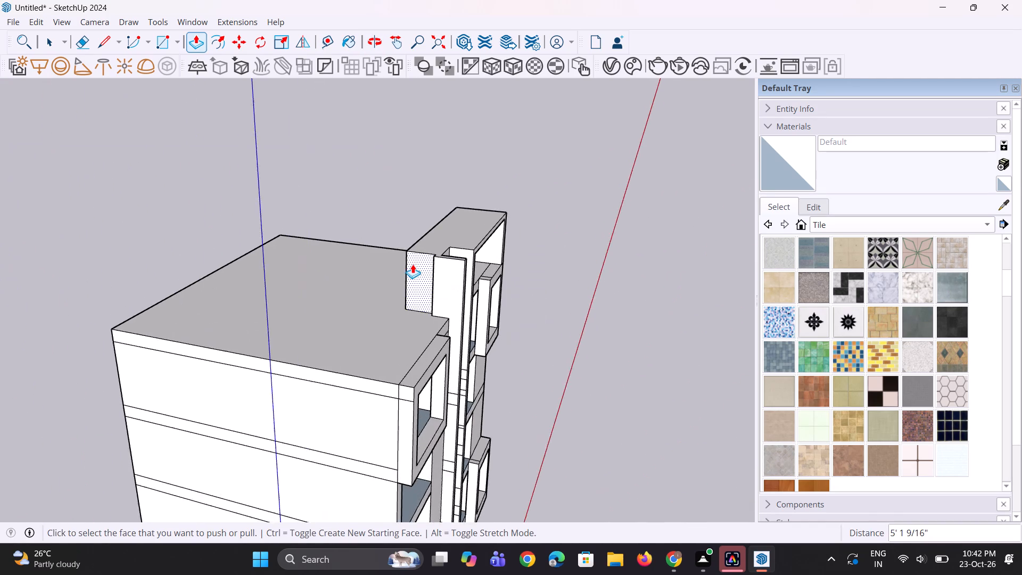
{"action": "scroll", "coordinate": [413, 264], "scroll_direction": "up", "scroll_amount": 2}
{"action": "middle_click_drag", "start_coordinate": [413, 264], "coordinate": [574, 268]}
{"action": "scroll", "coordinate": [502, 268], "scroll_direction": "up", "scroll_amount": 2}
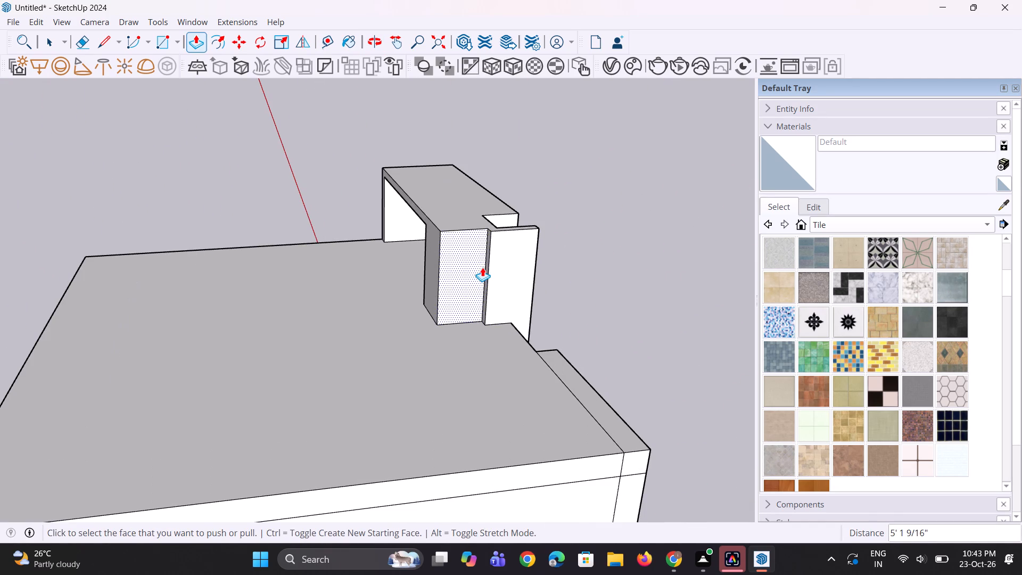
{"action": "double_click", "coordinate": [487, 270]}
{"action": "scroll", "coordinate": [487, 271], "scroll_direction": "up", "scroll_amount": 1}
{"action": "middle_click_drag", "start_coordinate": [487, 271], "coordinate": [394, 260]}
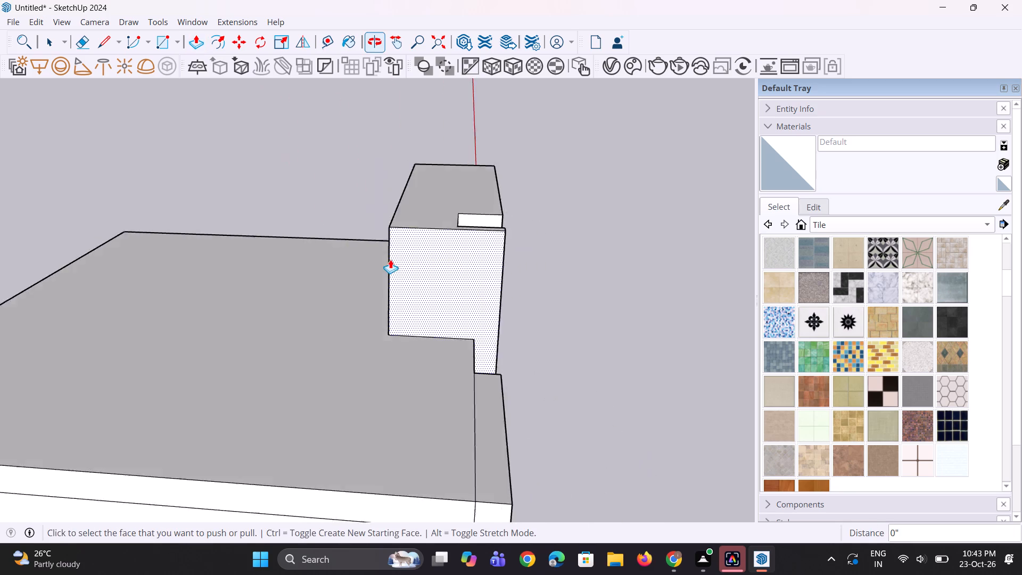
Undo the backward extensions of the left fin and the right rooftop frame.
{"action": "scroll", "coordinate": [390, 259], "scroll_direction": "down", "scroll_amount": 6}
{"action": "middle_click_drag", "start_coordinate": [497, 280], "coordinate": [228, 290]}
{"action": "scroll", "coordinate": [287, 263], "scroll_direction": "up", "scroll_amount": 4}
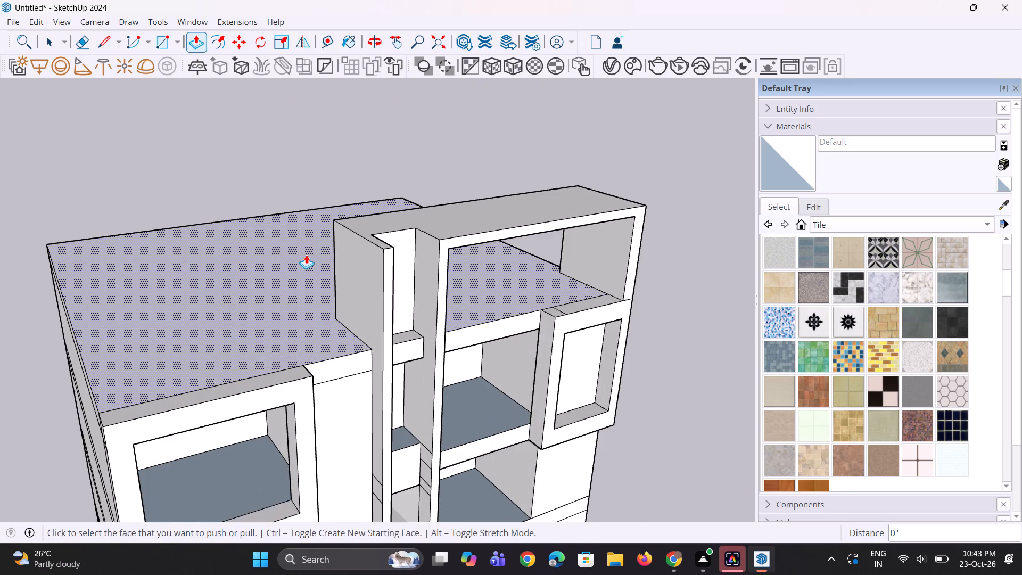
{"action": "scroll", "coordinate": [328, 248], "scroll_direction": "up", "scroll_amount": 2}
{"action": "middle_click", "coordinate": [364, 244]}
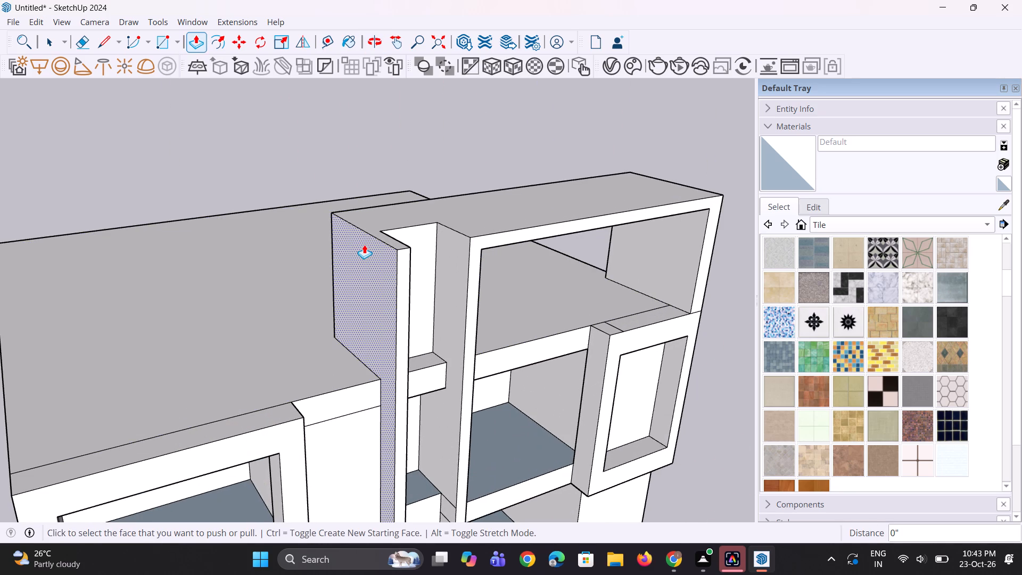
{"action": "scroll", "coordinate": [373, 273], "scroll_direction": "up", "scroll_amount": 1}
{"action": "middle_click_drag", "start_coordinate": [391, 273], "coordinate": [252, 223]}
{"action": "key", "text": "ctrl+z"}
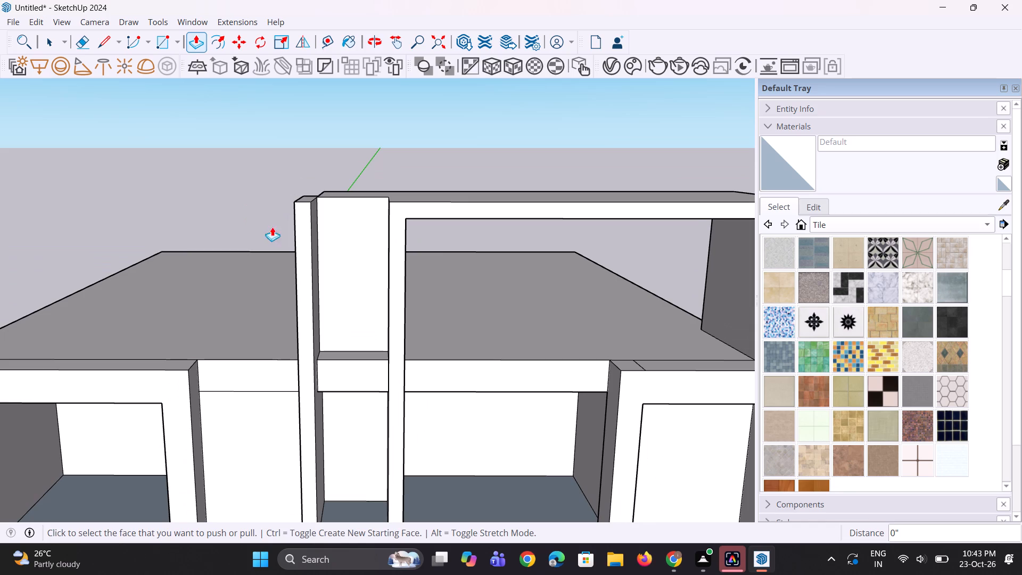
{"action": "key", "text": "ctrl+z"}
Copy the top edge of the left central fin's outer side face a short distance downward.
{"action": "middle_click_drag", "start_coordinate": [409, 264], "coordinate": [340, 244], "text": "ctrl"}
{"action": "scroll", "coordinate": [329, 227], "scroll_direction": "down", "scroll_amount": 5}
{"action": "middle_click_drag", "start_coordinate": [335, 226], "coordinate": [522, 233]}
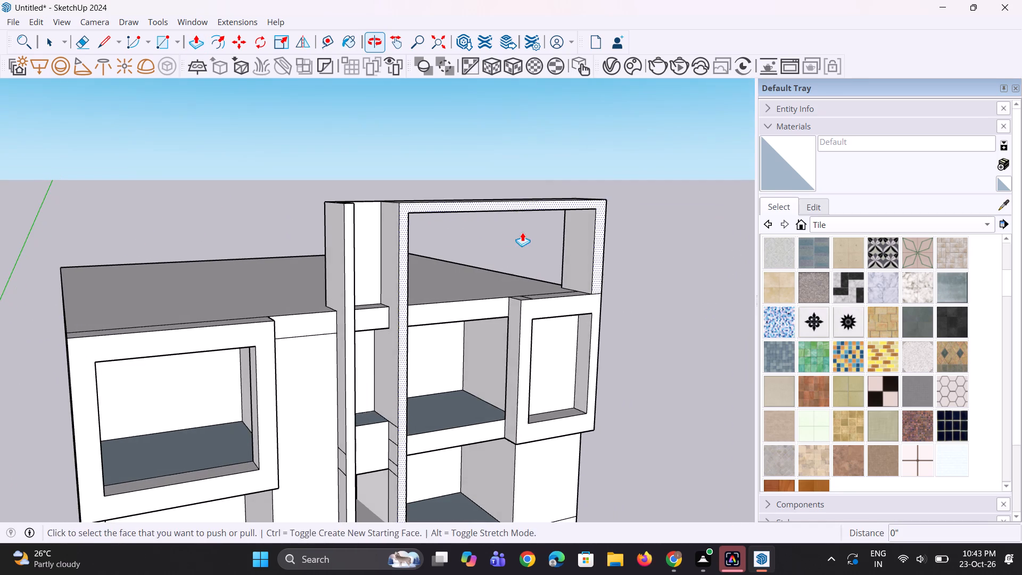
{"action": "key", "text": "space"}
{"action": "key", "text": "space"}
{"action": "scroll", "coordinate": [326, 192], "scroll_direction": "up", "scroll_amount": 1}
{"action": "left_click", "coordinate": [340, 206]}
{"action": "scroll", "coordinate": [340, 206], "scroll_direction": "up", "scroll_amount": 2}
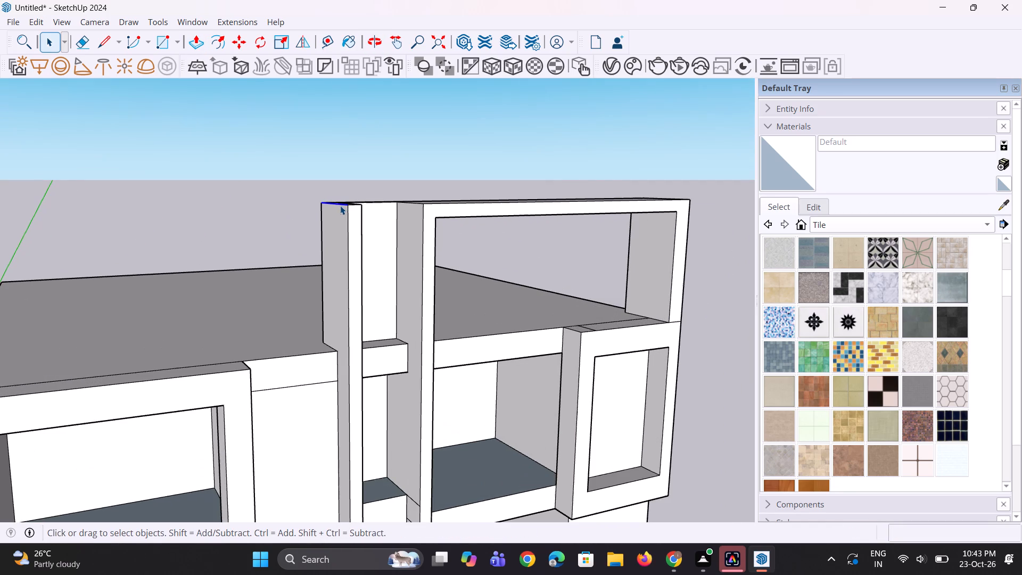
{"action": "key", "text": "m"}
{"action": "scroll", "coordinate": [340, 206], "scroll_direction": "up", "scroll_amount": 2}
{"action": "left_click", "coordinate": [346, 204]}
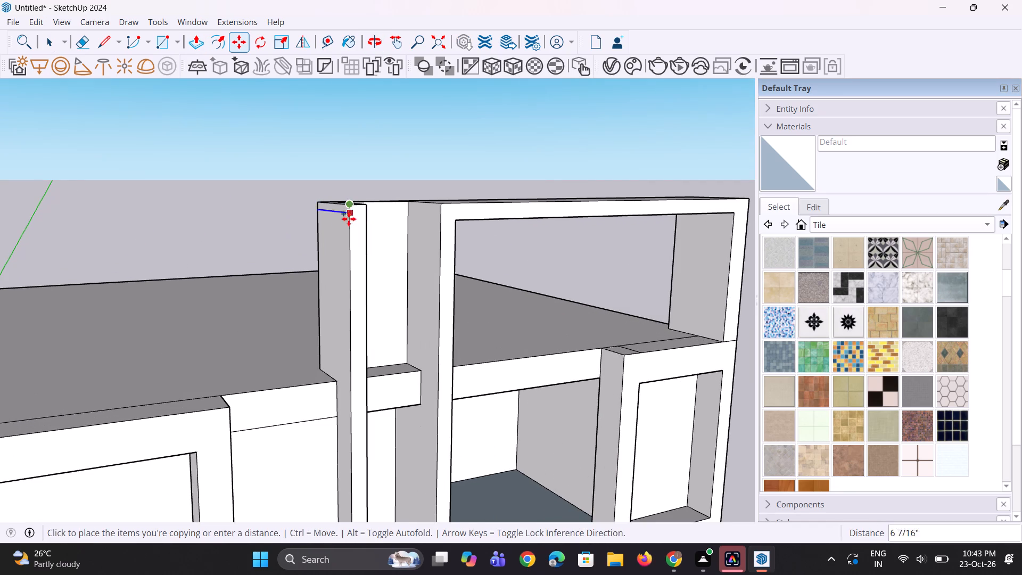
{"action": "left_click", "coordinate": [349, 223]}
Extrude the strip at the top of the left fin about 24' 7 11/16" sideways to the building's left edge.
{"action": "key", "text": "p"}
{"action": "left_click", "coordinate": [344, 216]}
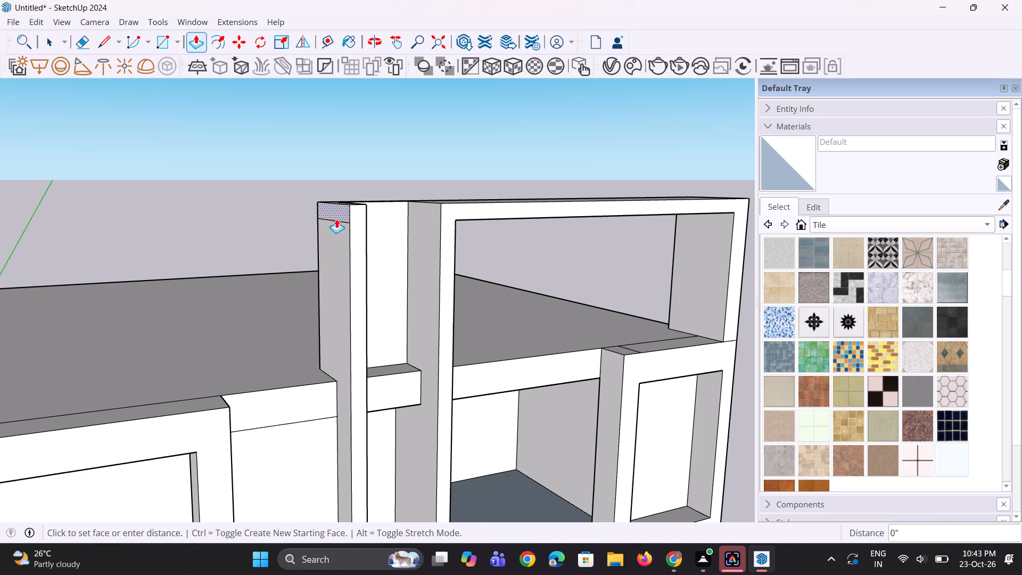
{"action": "scroll", "coordinate": [333, 213], "scroll_direction": "down", "scroll_amount": 15}
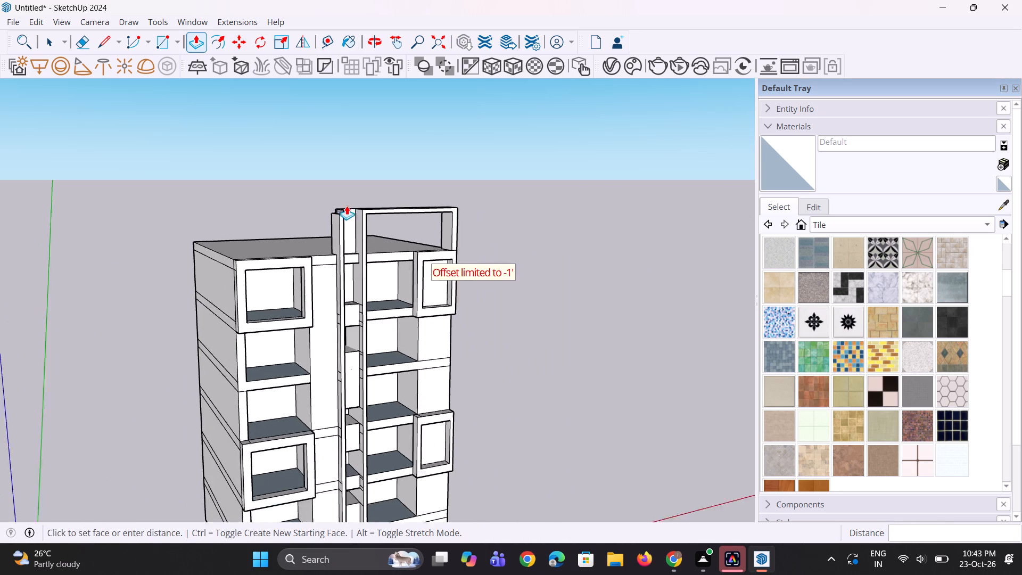
{"action": "scroll", "coordinate": [347, 206], "scroll_direction": "down", "scroll_amount": 1}
{"action": "left_click", "coordinate": [242, 253]}
Copy the bottom end edge of the left rooftop beam 1' inward along its underside.
{"action": "scroll", "coordinate": [238, 207], "scroll_direction": "up", "scroll_amount": 3}
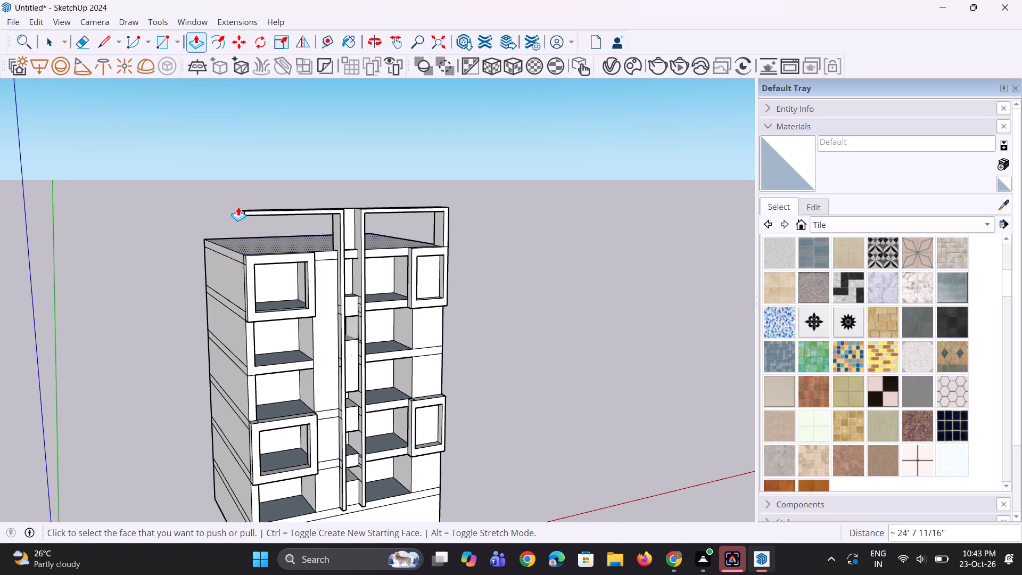
{"action": "scroll", "coordinate": [238, 207], "scroll_direction": "up", "scroll_amount": 9}
{"action": "middle_click_drag", "start_coordinate": [276, 209], "coordinate": [298, 128]}
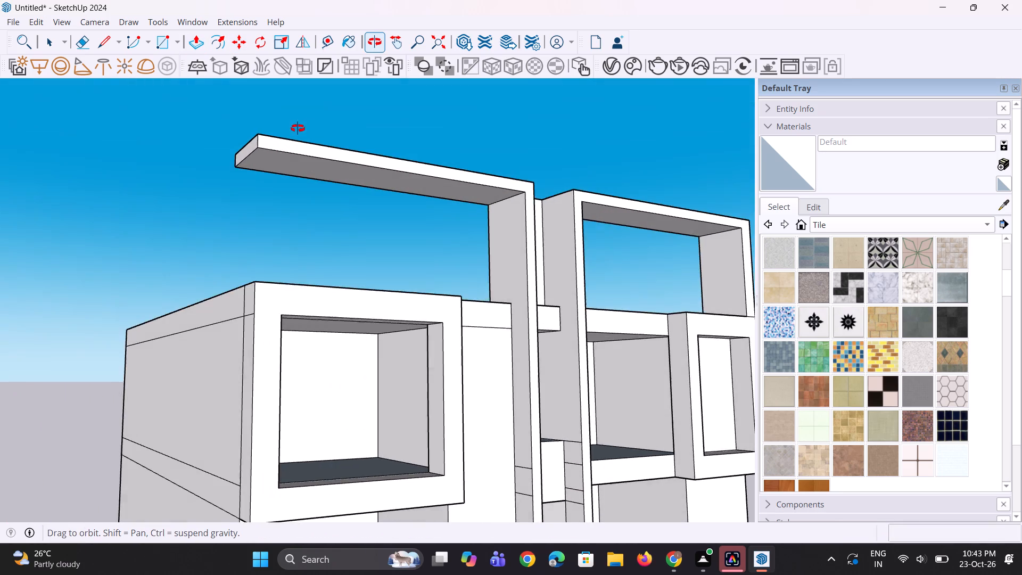
{"action": "middle_click_drag", "start_coordinate": [298, 128], "coordinate": [298, 128]}
{"action": "key", "text": "space"}
{"action": "key", "text": "space"}
{"action": "scroll", "coordinate": [265, 169], "scroll_direction": "up", "scroll_amount": 2}
{"action": "left_click", "coordinate": [253, 145]}
{"action": "scroll", "coordinate": [253, 145], "scroll_direction": "up", "scroll_amount": 1}
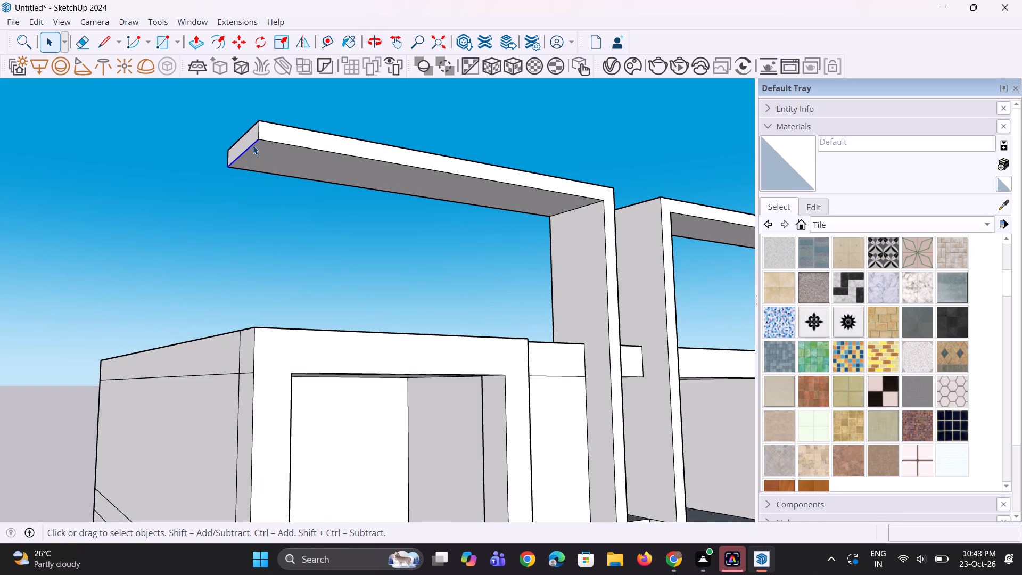
{"action": "key", "text": "m"}
{"action": "scroll", "coordinate": [253, 145], "scroll_direction": "up", "scroll_amount": 2, "text": "ctrl"}
{"action": "left_click", "coordinate": [259, 140]}
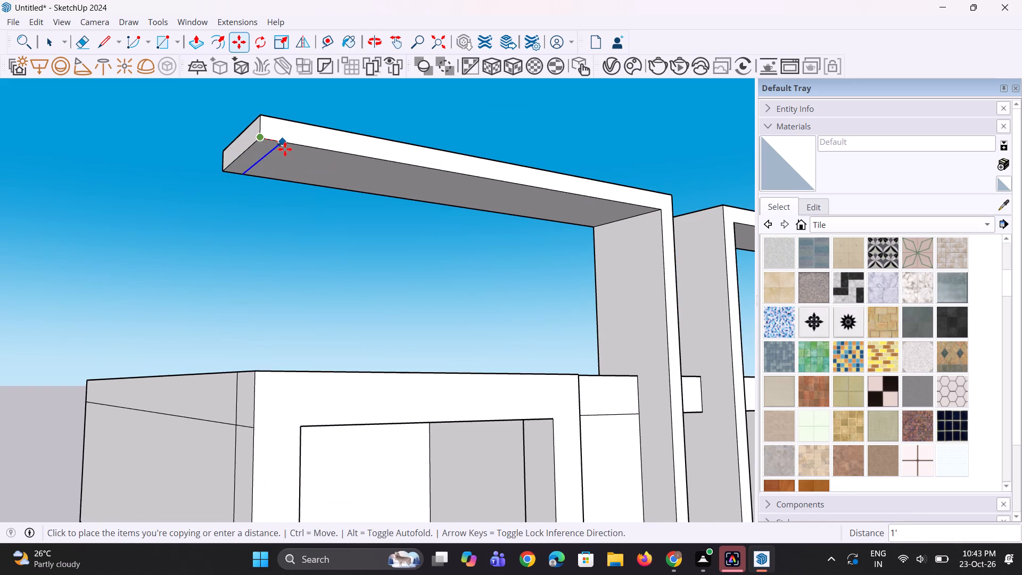
{"action": "left_click", "coordinate": [285, 149]}
Extrude the end strip under the left rooftop beam 9' 8 1/16" down to the roof as a post.
{"action": "key", "text": "p"}
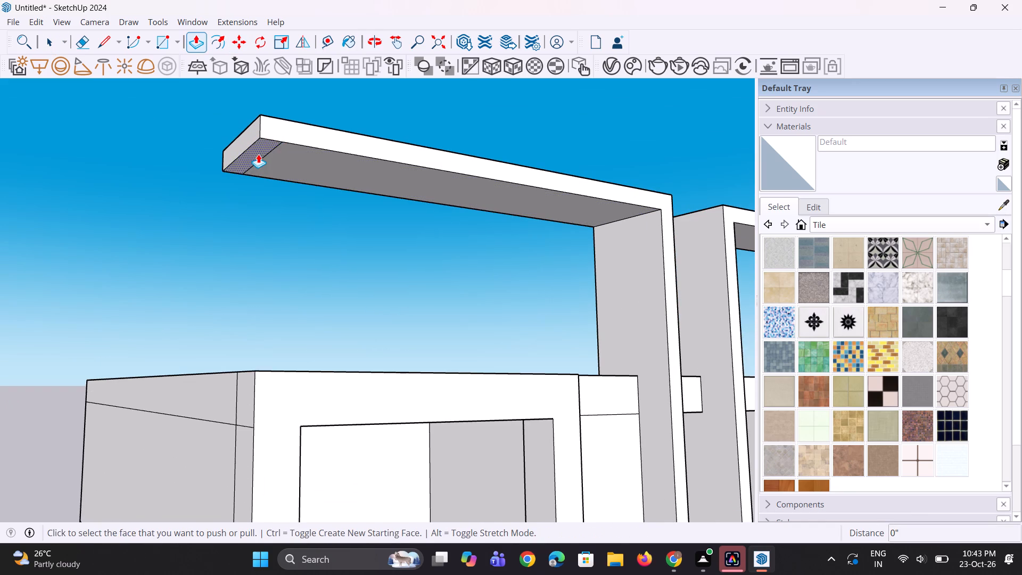
{"action": "left_click", "coordinate": [258, 154]}
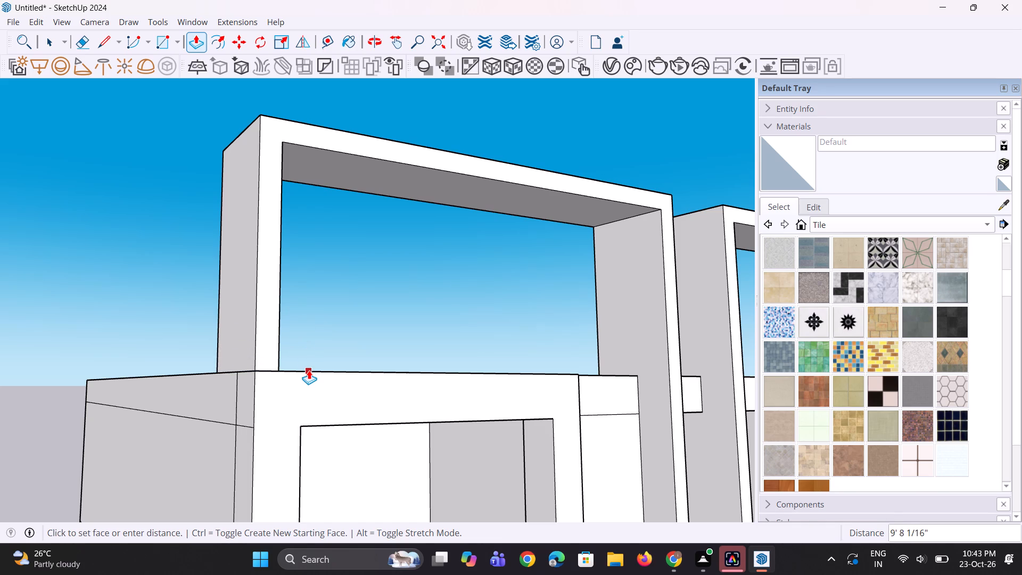
{"action": "left_click", "coordinate": [309, 370]}
Extend the rear faces of both rooftop frames and the central wall 3' 7 1/16" backward over the roof.
{"action": "scroll", "coordinate": [423, 242], "scroll_direction": "down", "scroll_amount": 4}
{"action": "middle_click_drag", "start_coordinate": [373, 266], "coordinate": [955, 375]}
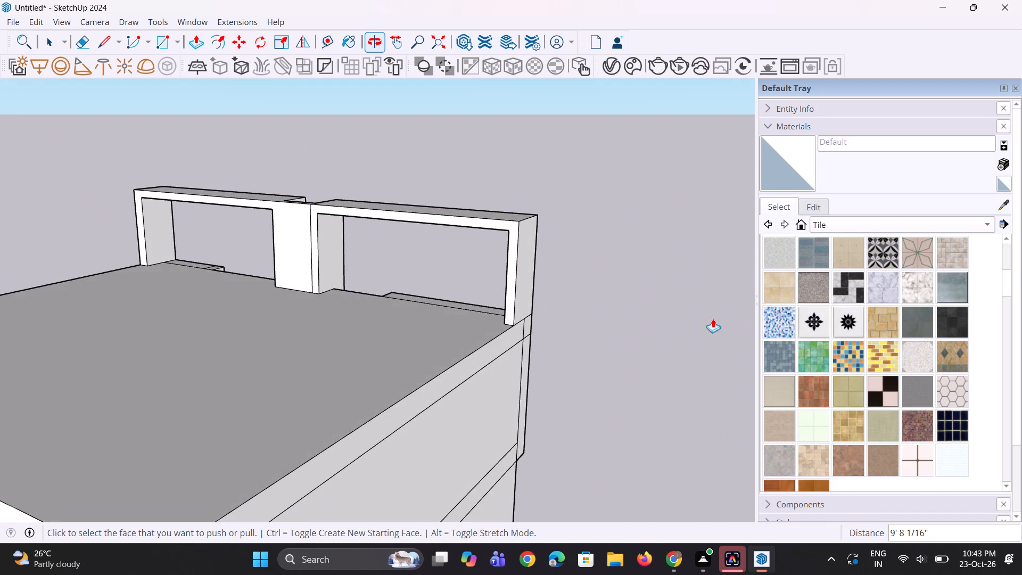
{"action": "scroll", "coordinate": [393, 248], "scroll_direction": "up", "scroll_amount": 1}
{"action": "left_click", "coordinate": [288, 235]}
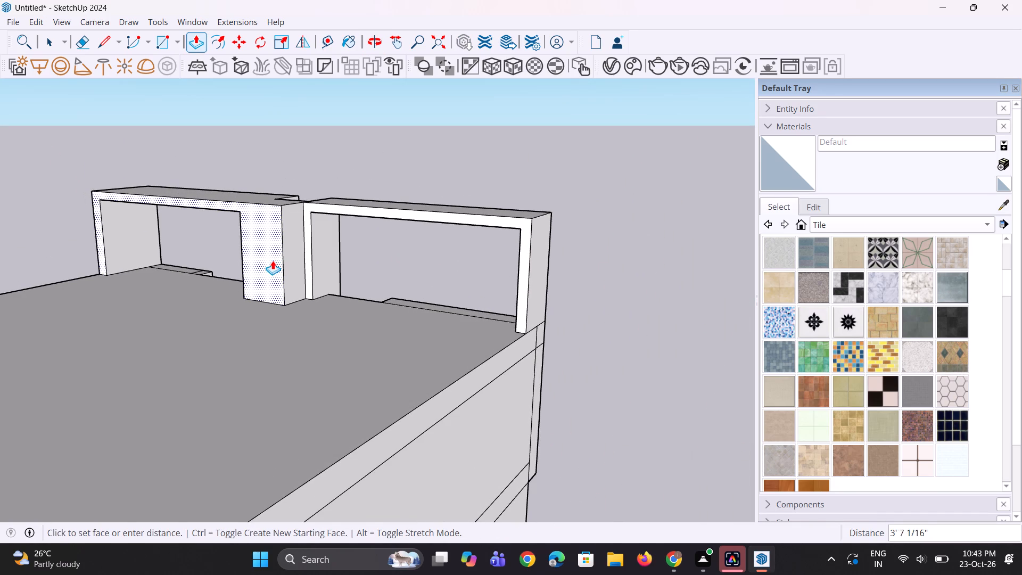
{"action": "left_click", "coordinate": [273, 260]}
{"action": "double_click", "coordinate": [304, 243]}
Erase the vertical seam line between the central wall and the left frame on the rooftop structure's rear face.
{"action": "middle_click_drag", "start_coordinate": [264, 281], "coordinate": [308, 277]}
{"action": "scroll", "coordinate": [287, 248], "scroll_direction": "up", "scroll_amount": 2}
{"action": "key", "text": "e"}
{"action": "left_click", "coordinate": [300, 235]}
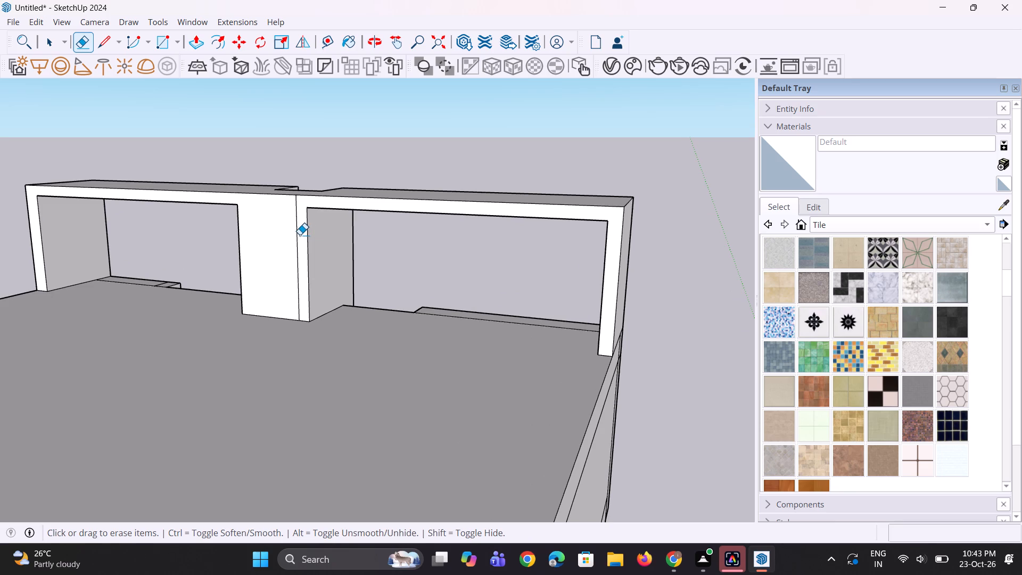
{"action": "left_click", "coordinate": [296, 237]}
Examine the two rooftop frames from the side and from the building's front.
{"action": "scroll", "coordinate": [301, 223], "scroll_direction": "down", "scroll_amount": 5}
{"action": "middle_click_drag", "start_coordinate": [562, 278], "coordinate": [180, 359]}
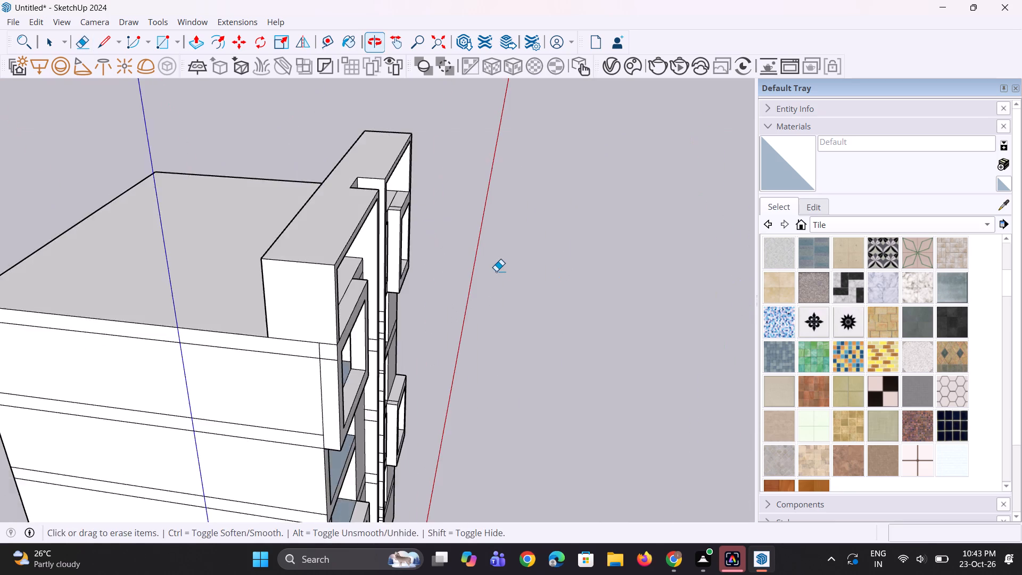
{"action": "scroll", "coordinate": [496, 271], "scroll_direction": "down", "scroll_amount": 5}
{"action": "middle_click_drag", "start_coordinate": [496, 271], "coordinate": [212, 149]}
{"action": "scroll", "coordinate": [426, 192], "scroll_direction": "up", "scroll_amount": 4}
{"action": "middle_click_drag", "start_coordinate": [427, 218], "coordinate": [398, 227]}
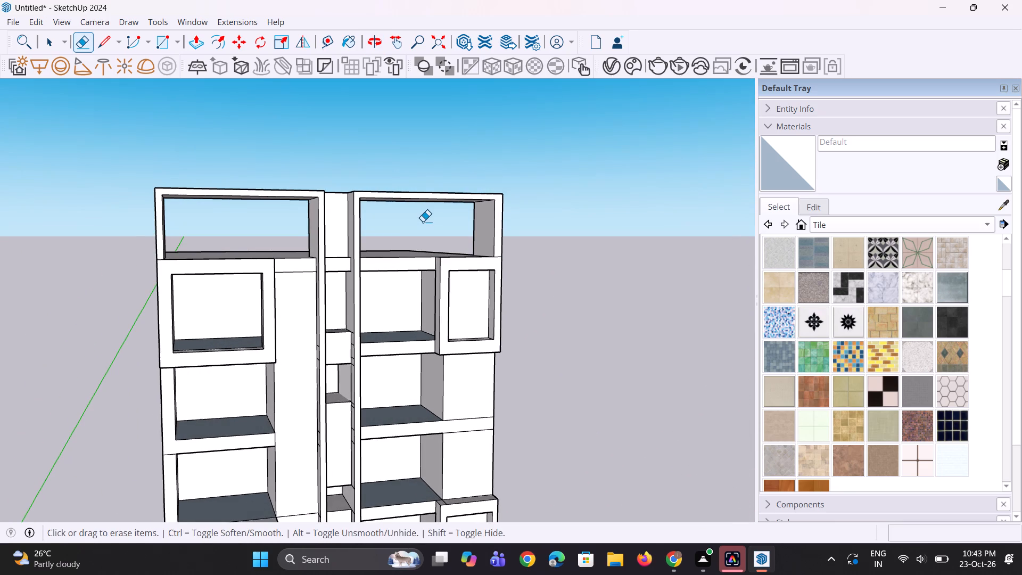
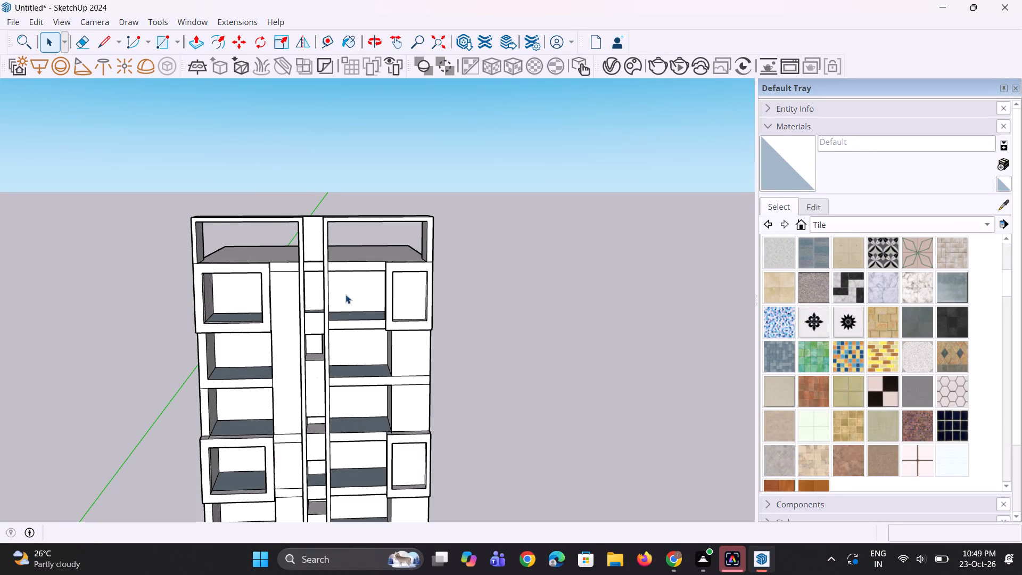
Copy the inner vertical edges of the second- and third-row openings in the facade's left bay 1' toward the central core.
{"action": "scroll", "coordinate": [345, 294], "scroll_direction": "down", "scroll_amount": 3}
{"action": "middle_click_drag", "start_coordinate": [293, 301], "coordinate": [268, 287]}
{"action": "scroll", "coordinate": [268, 287], "scroll_direction": "up", "scroll_amount": 1}
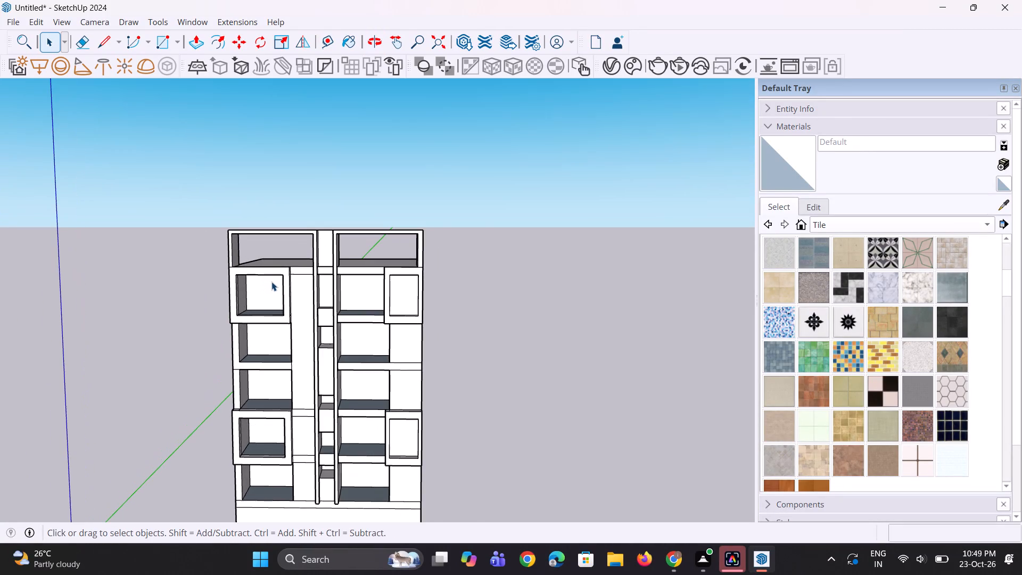
{"action": "scroll", "coordinate": [271, 282], "scroll_direction": "up", "scroll_amount": 5}
{"action": "scroll", "coordinate": [269, 333], "scroll_direction": "up", "scroll_amount": 1}
{"action": "middle_click_drag", "start_coordinate": [269, 334], "coordinate": [254, 335]}
{"action": "scroll", "coordinate": [283, 313], "scroll_direction": "down", "scroll_amount": 4}
{"action": "middle_click_drag", "start_coordinate": [295, 389], "coordinate": [323, 352]}
{"action": "scroll", "coordinate": [322, 354], "scroll_direction": "up", "scroll_amount": 1}
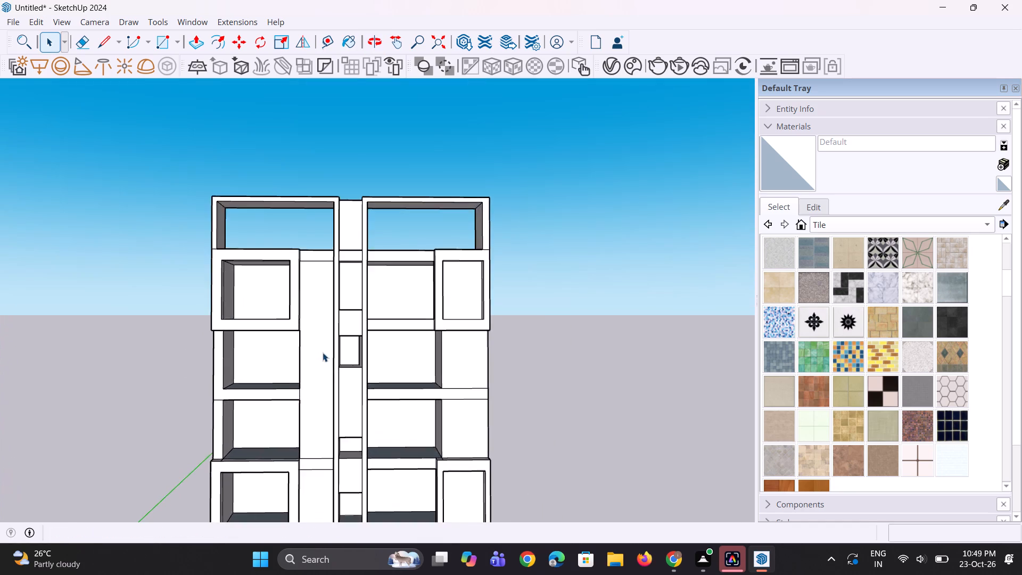
{"action": "scroll", "coordinate": [307, 360], "scroll_direction": "up", "scroll_amount": 2}
{"action": "scroll", "coordinate": [319, 311], "scroll_direction": "down", "scroll_amount": 3}
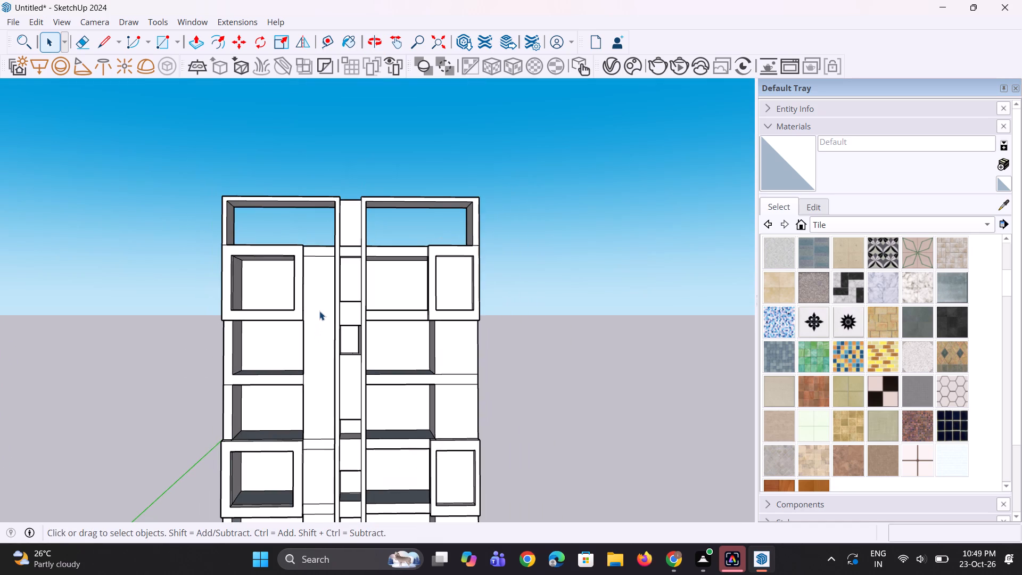
{"action": "scroll", "coordinate": [301, 376], "scroll_direction": "up", "scroll_amount": 3}
{"action": "left_click", "coordinate": [306, 355]}
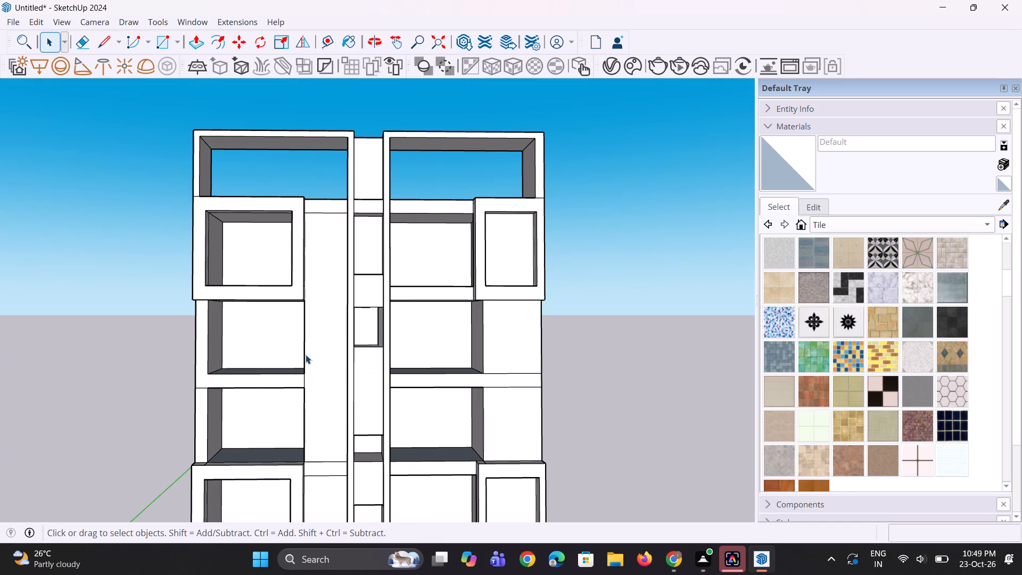
{"action": "scroll", "coordinate": [300, 371], "scroll_direction": "up", "scroll_amount": 4}
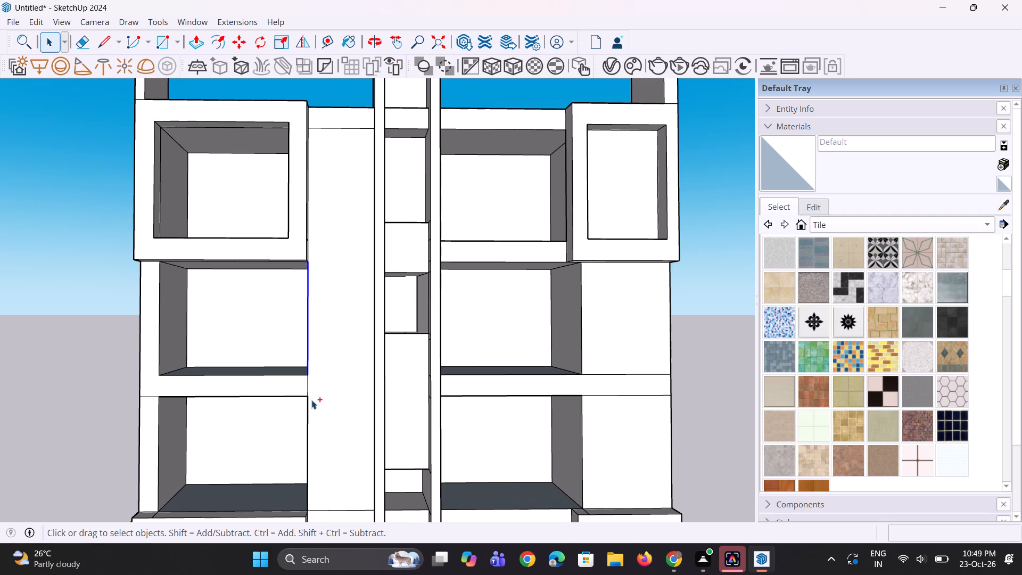
{"action": "left_click", "coordinate": [309, 405], "text": "ctrl"}
{"action": "scroll", "coordinate": [303, 349], "scroll_direction": "down", "scroll_amount": 3}
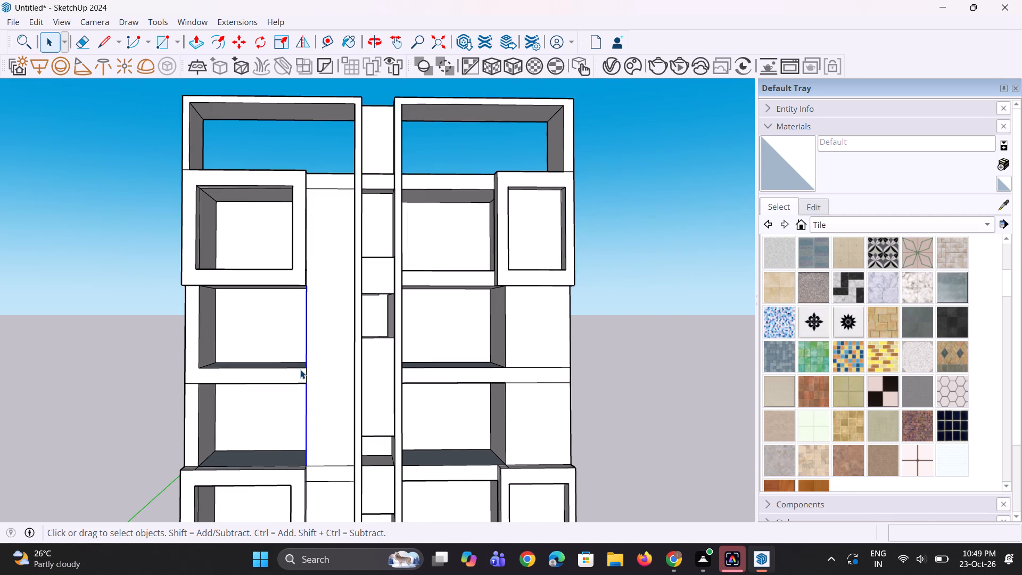
{"action": "key", "text": "m"}
{"action": "scroll", "coordinate": [294, 336], "scroll_direction": "down", "scroll_amount": 2}
{"action": "scroll", "coordinate": [290, 439], "scroll_direction": "up", "scroll_amount": 6}
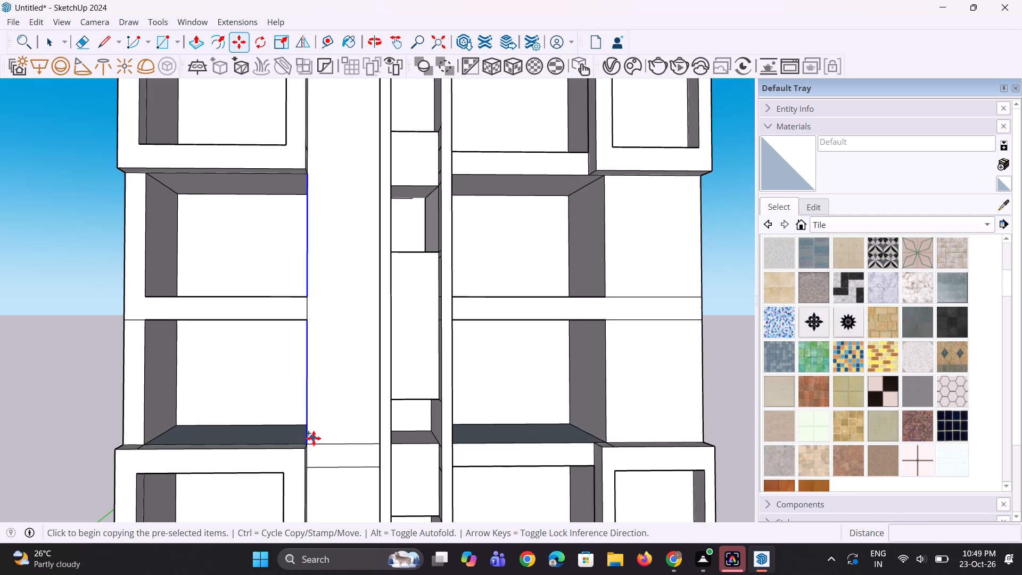
{"action": "left_click", "coordinate": [307, 442]}
{"action": "left_click", "coordinate": [316, 444]}
{"action": "key", "text": "space"}
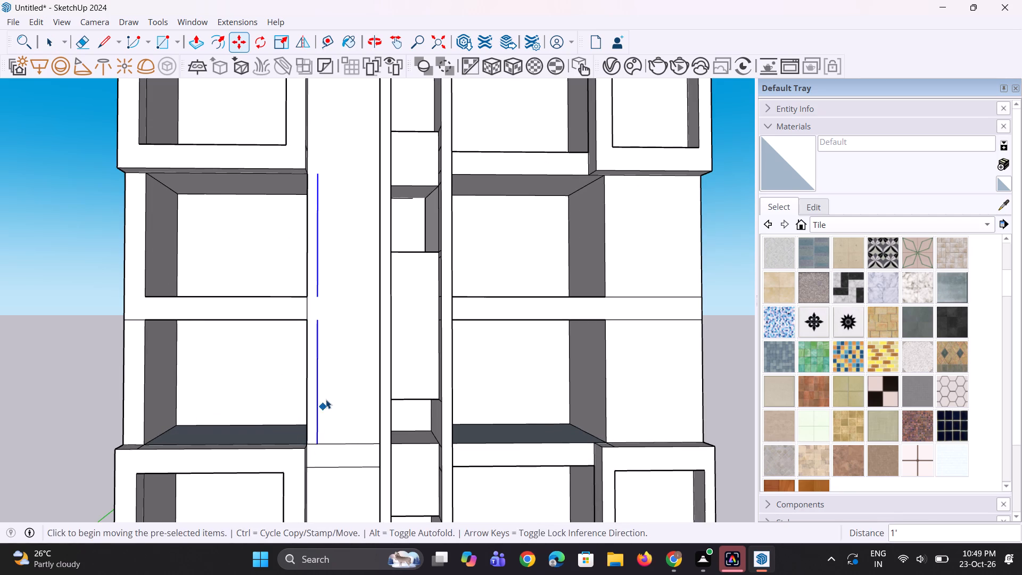
Draw lines joining the two copied edges across the slab and closing their top end, forming a 1' wide vertical strip.
{"action": "scroll", "coordinate": [329, 377], "scroll_direction": "up", "scroll_amount": 2}
{"action": "key", "text": "l"}
{"action": "left_click", "coordinate": [314, 280]}
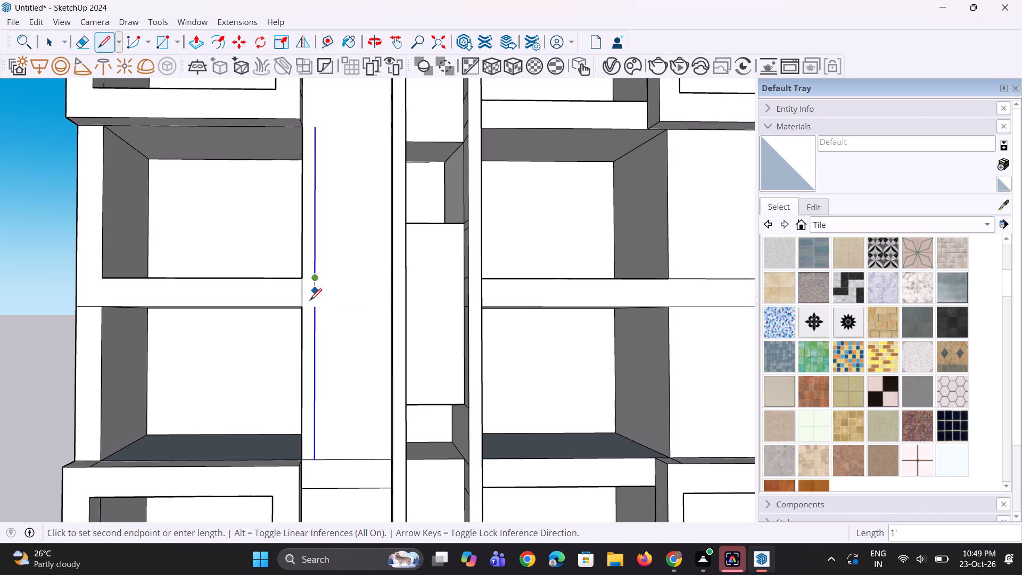
{"action": "left_click", "coordinate": [314, 310]}
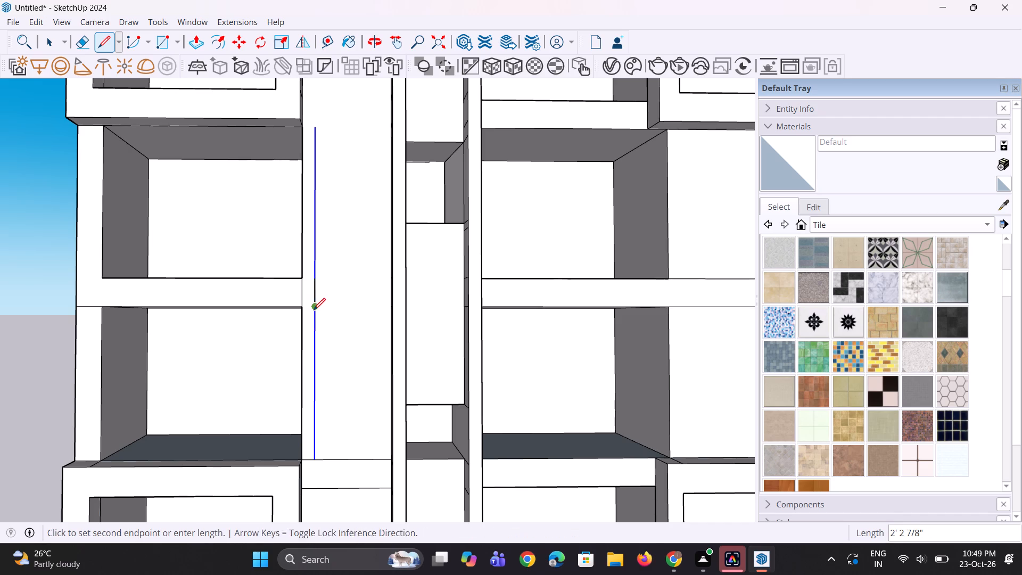
{"action": "scroll", "coordinate": [305, 318], "scroll_direction": "down", "scroll_amount": 3}
{"action": "scroll", "coordinate": [312, 174], "scroll_direction": "up", "scroll_amount": 4}
{"action": "key", "text": "space"}
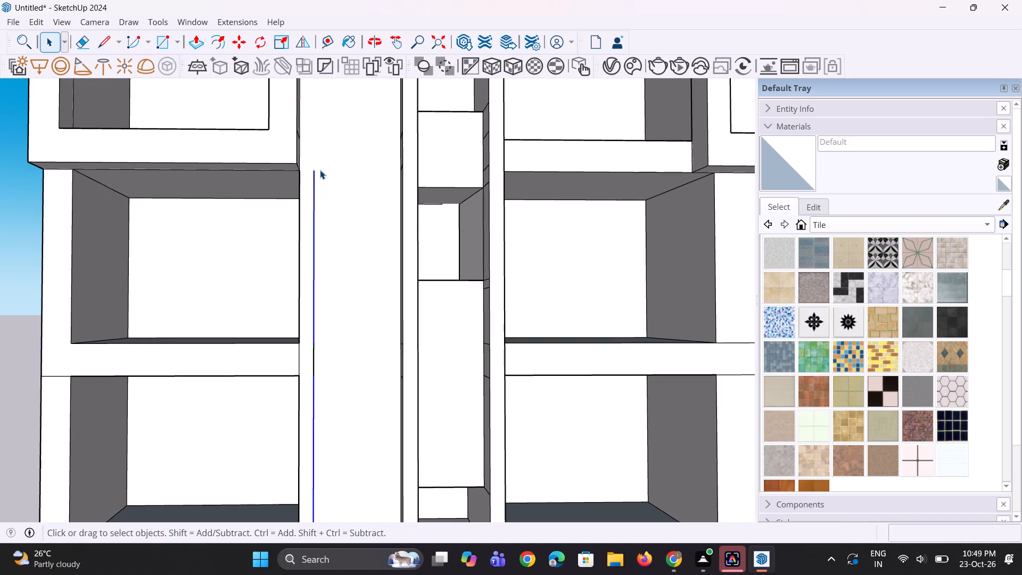
{"action": "key", "text": "l"}
{"action": "scroll", "coordinate": [320, 170], "scroll_direction": "up", "scroll_amount": 1}
{"action": "left_click", "coordinate": [310, 170]}
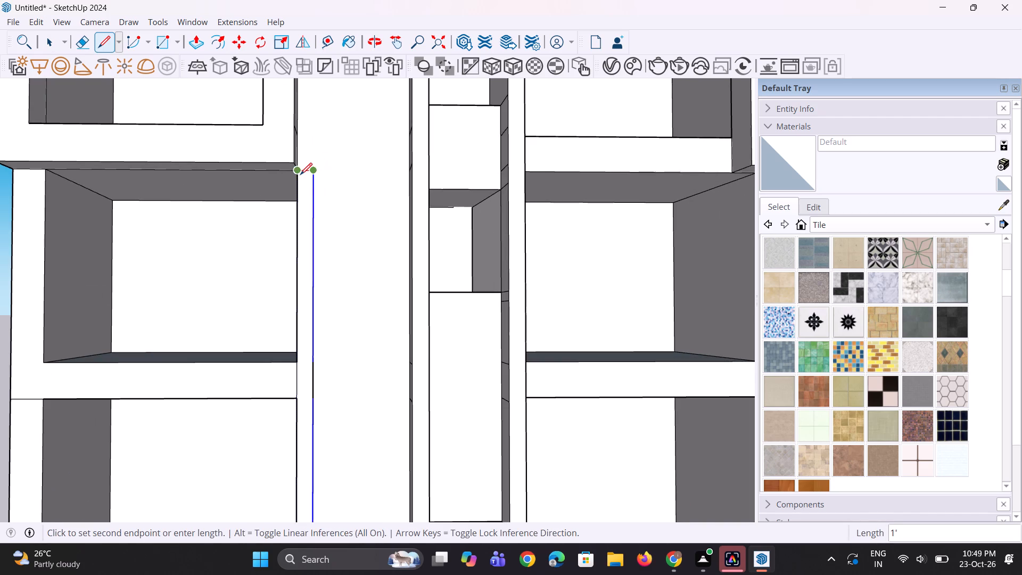
{"action": "left_click", "coordinate": [300, 175]}
{"action": "scroll", "coordinate": [300, 155], "scroll_direction": "down", "scroll_amount": 4}
{"action": "key", "text": "space"}
{"action": "key", "text": "space"}
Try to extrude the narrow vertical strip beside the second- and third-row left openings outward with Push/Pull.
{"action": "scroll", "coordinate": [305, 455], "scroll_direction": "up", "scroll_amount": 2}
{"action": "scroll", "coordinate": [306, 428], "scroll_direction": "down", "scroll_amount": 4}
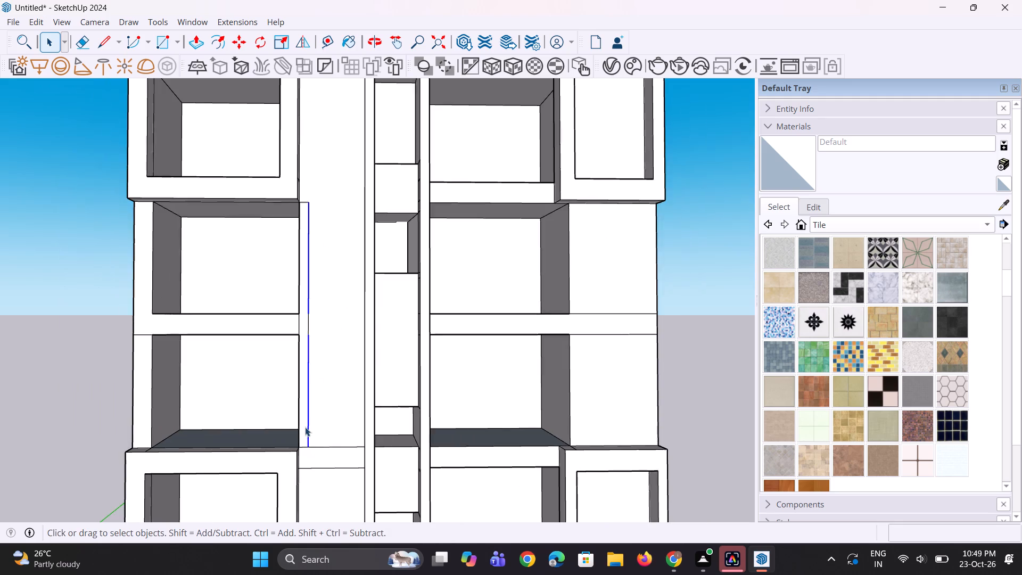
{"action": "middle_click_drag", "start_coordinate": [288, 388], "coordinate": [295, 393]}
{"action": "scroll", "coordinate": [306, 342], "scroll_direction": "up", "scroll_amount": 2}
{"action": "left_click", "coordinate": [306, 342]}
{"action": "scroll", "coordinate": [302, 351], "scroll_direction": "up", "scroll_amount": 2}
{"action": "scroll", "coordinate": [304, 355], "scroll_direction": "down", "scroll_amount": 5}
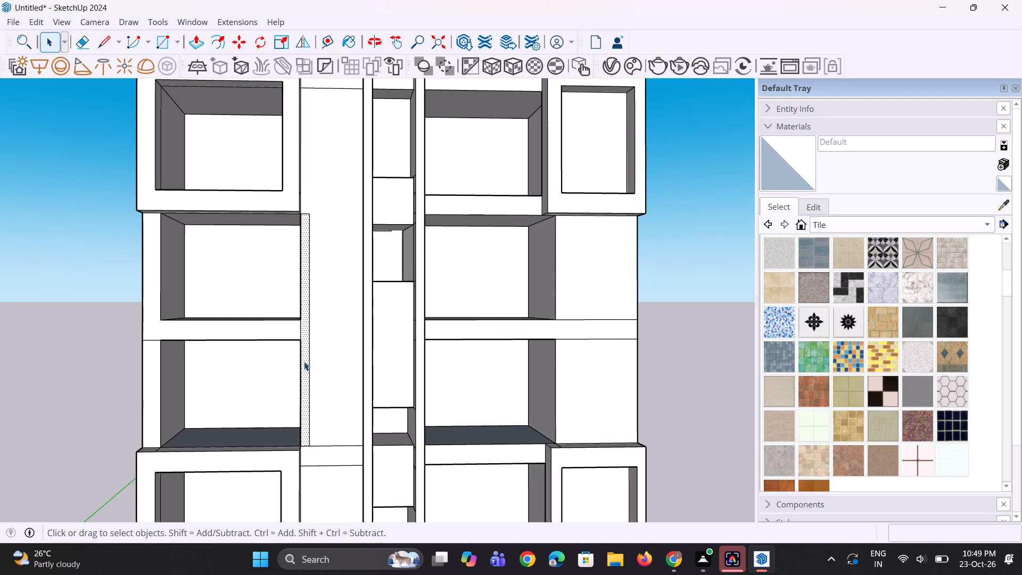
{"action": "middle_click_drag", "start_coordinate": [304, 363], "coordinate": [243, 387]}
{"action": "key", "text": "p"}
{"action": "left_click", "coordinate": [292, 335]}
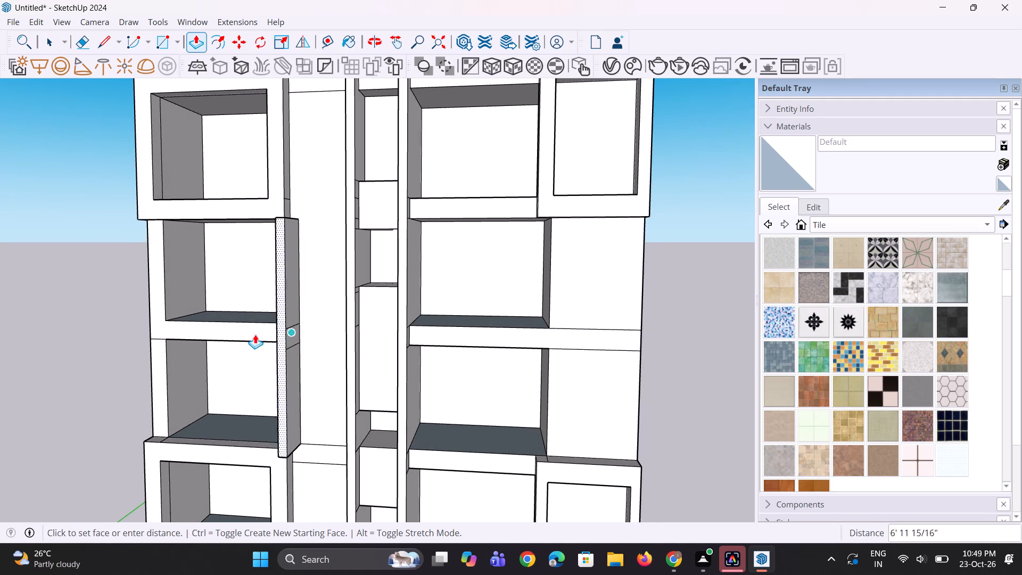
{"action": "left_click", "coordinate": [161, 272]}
Extrude the narrow strip beside the second- and third-row left openings outward about 9 11/16" with Push/Pull.
{"action": "middle_click_drag", "start_coordinate": [175, 306], "coordinate": [397, 334]}
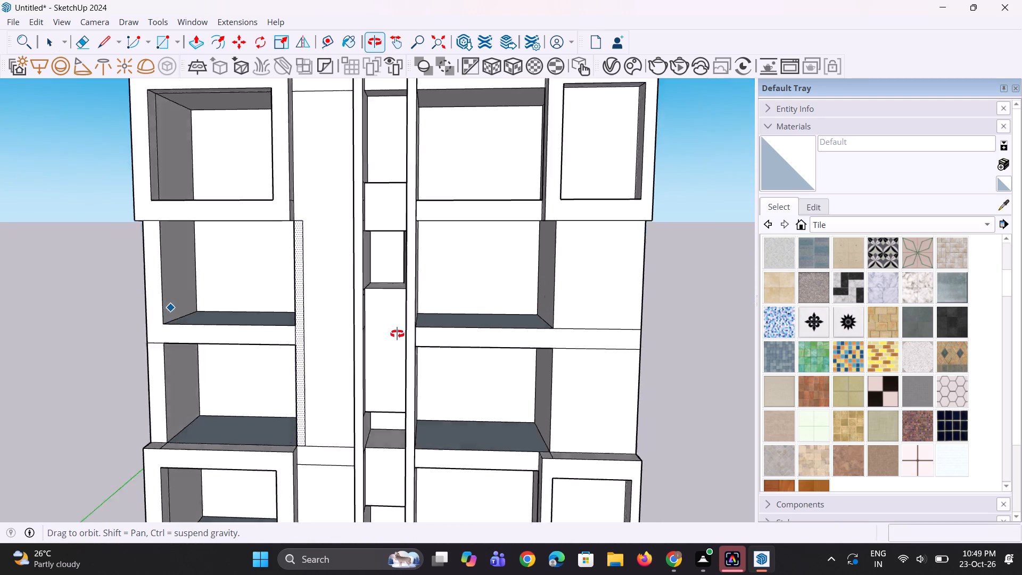
{"action": "middle_click_drag", "start_coordinate": [397, 334], "coordinate": [365, 312]}
{"action": "scroll", "coordinate": [354, 319], "scroll_direction": "down", "scroll_amount": 5}
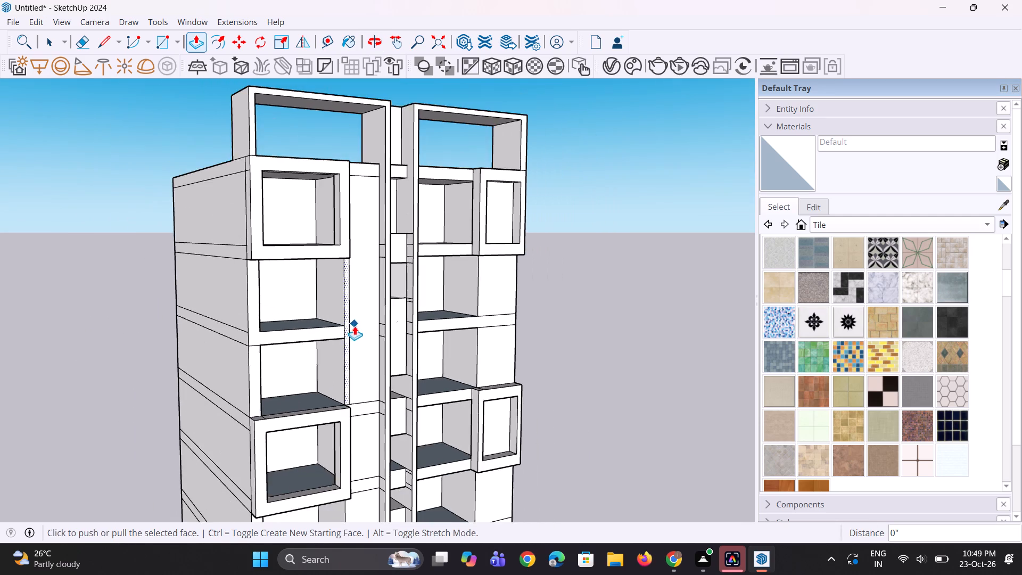
{"action": "middle_click_drag", "start_coordinate": [355, 326], "coordinate": [263, 328]}
{"action": "scroll", "coordinate": [337, 310], "scroll_direction": "up", "scroll_amount": 6}
{"action": "middle_click_drag", "start_coordinate": [358, 355], "coordinate": [357, 355]}
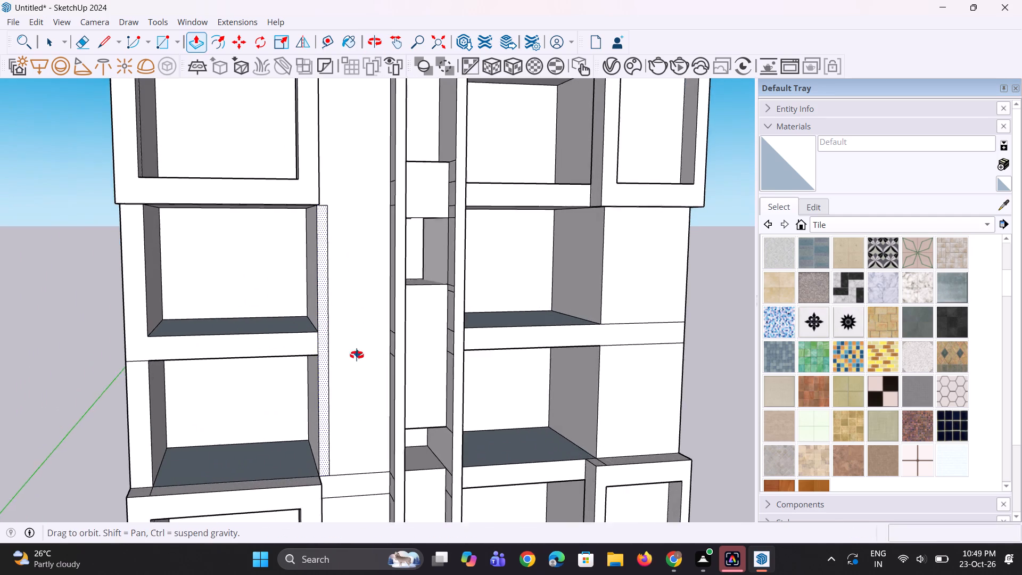
{"action": "middle_click_drag", "start_coordinate": [357, 355], "coordinate": [269, 341]}
{"action": "scroll", "coordinate": [290, 326], "scroll_direction": "up", "scroll_amount": 3}
{"action": "left_click", "coordinate": [295, 330]}
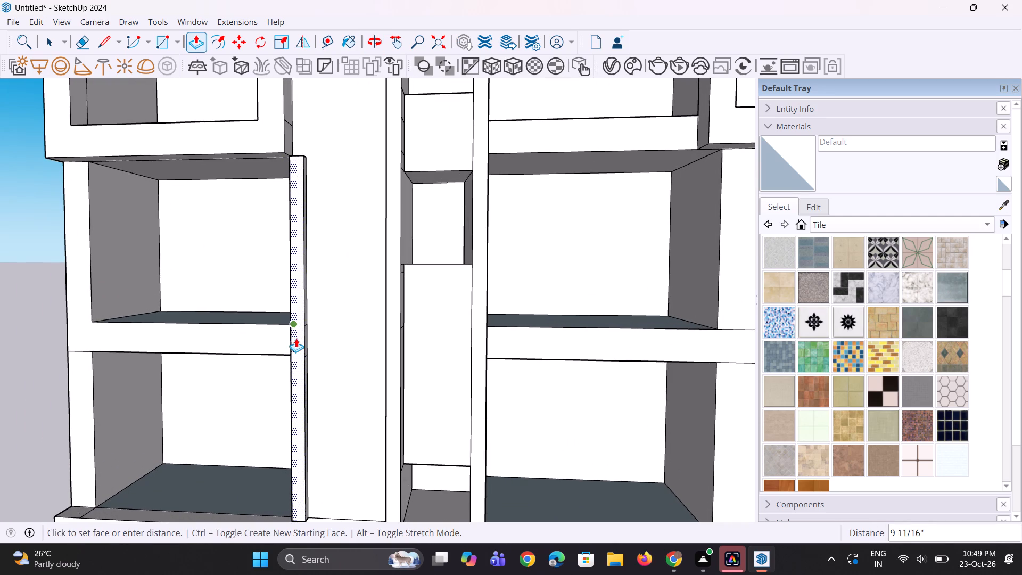
{"action": "left_click", "coordinate": [296, 338]}
{"action": "middle_click_drag", "start_coordinate": [280, 339], "coordinate": [294, 356]}
{"action": "key", "text": "space"}
{"action": "scroll", "coordinate": [298, 349], "scroll_direction": "down", "scroll_amount": 5}
{"action": "key", "text": "space"}
{"action": "key", "text": "space"}
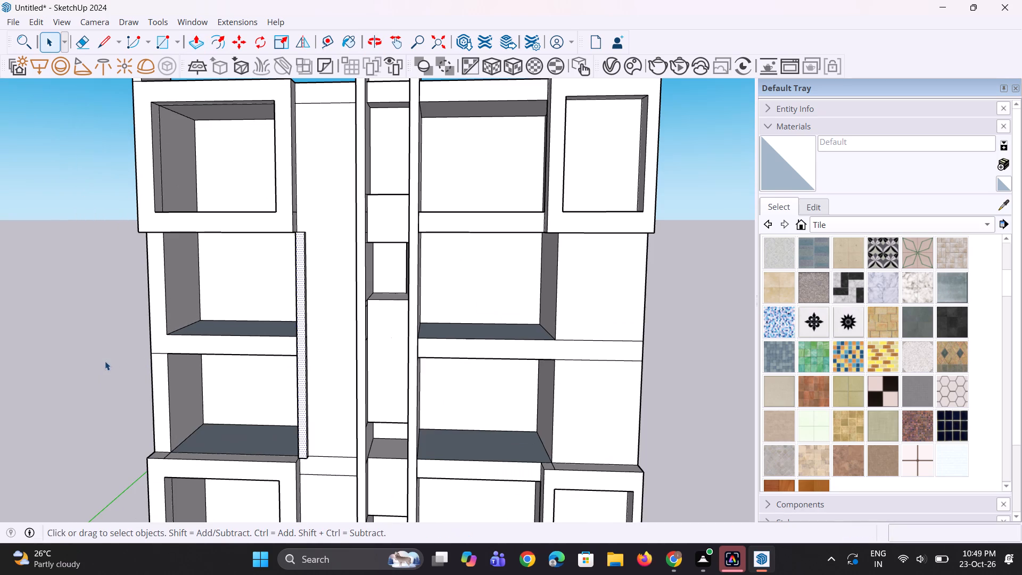
{"action": "left_click", "coordinate": [104, 361]}
Copy the inner vertical edge of the lowest left opening 1' toward the central core.
{"action": "middle_click_drag", "start_coordinate": [289, 350], "coordinate": [309, 313]}
{"action": "scroll", "coordinate": [302, 332], "scroll_direction": "up", "scroll_amount": 1}
{"action": "scroll", "coordinate": [309, 304], "scroll_direction": "down", "scroll_amount": 15}
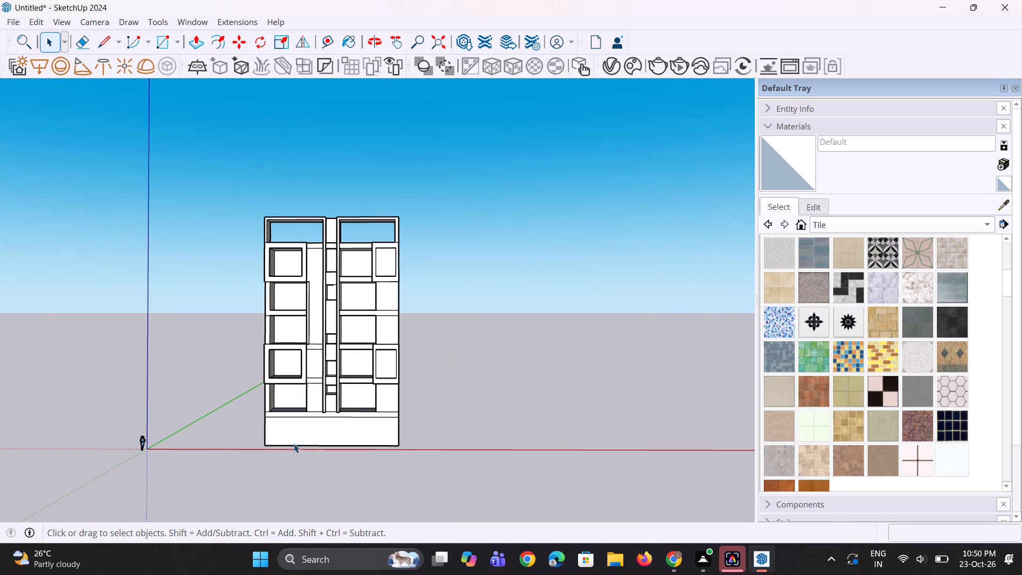
{"action": "scroll", "coordinate": [293, 445], "scroll_direction": "up", "scroll_amount": 4}
{"action": "scroll", "coordinate": [310, 394], "scroll_direction": "up", "scroll_amount": 3}
{"action": "left_click", "coordinate": [311, 386]}
{"action": "scroll", "coordinate": [311, 385], "scroll_direction": "up", "scroll_amount": 5}
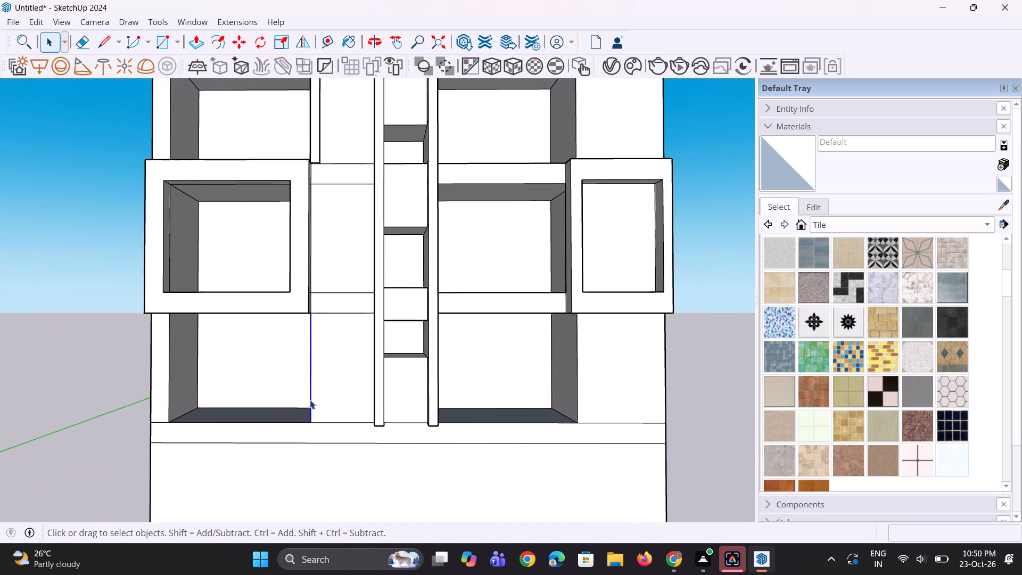
{"action": "scroll", "coordinate": [310, 400], "scroll_direction": "up", "scroll_amount": 7}
{"action": "key", "text": "m"}
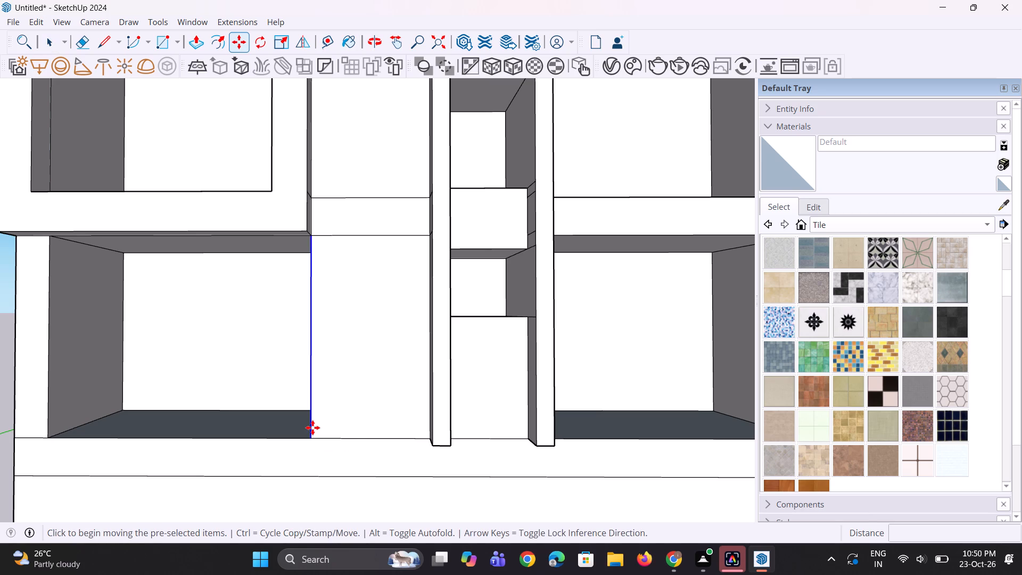
{"action": "left_click", "coordinate": [314, 434]}
{"action": "left_click", "coordinate": [323, 437]}
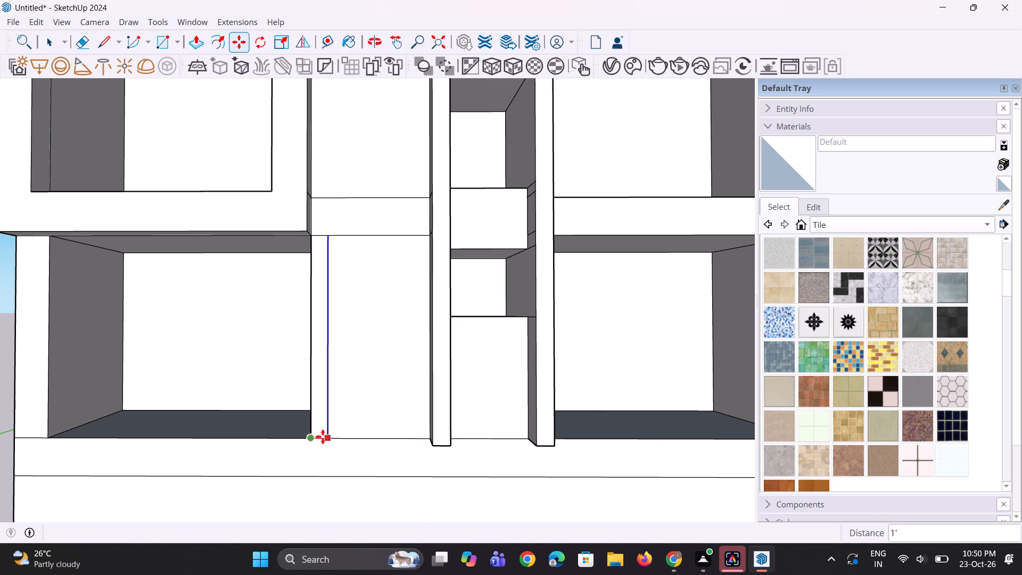
Repeat the previous Push/Pull extrusion on the 1' wide strip beside the lowest left opening.
{"action": "key", "text": "p"}
{"action": "double_click", "coordinate": [318, 397]}
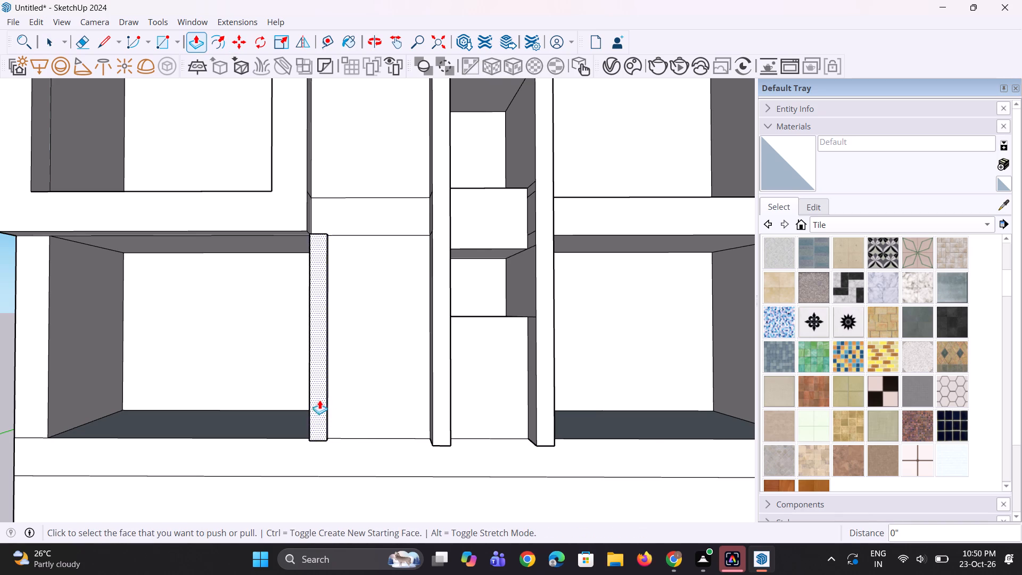
{"action": "middle_click_drag", "start_coordinate": [327, 406], "coordinate": [323, 417]}
{"action": "scroll", "coordinate": [314, 399], "scroll_direction": "down", "scroll_amount": 6}
{"action": "middle_click_drag", "start_coordinate": [314, 399], "coordinate": [327, 385]}
{"action": "scroll", "coordinate": [327, 385], "scroll_direction": "down", "scroll_amount": 6}
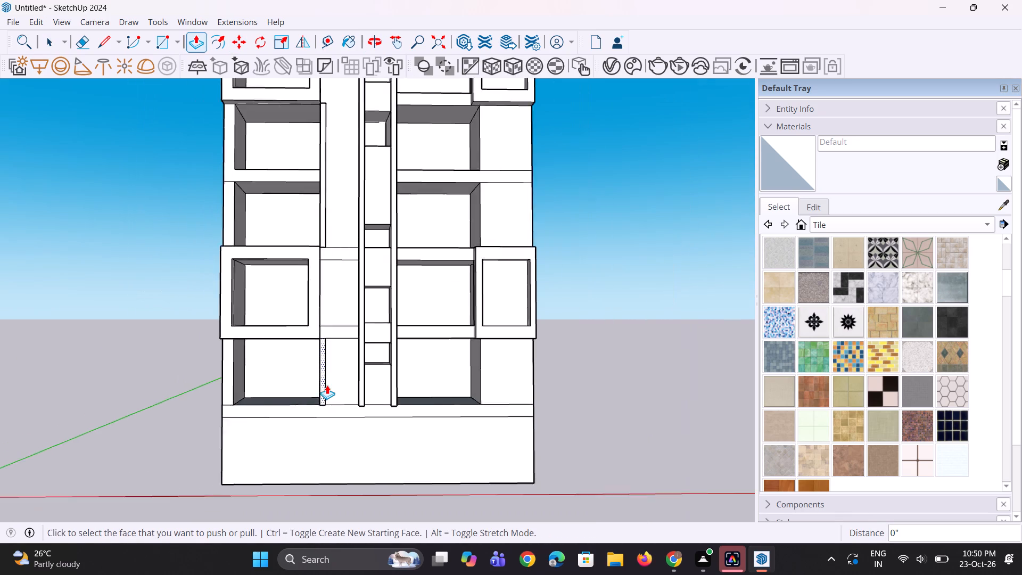
{"action": "scroll", "coordinate": [327, 385], "scroll_direction": "down", "scroll_amount": 4}
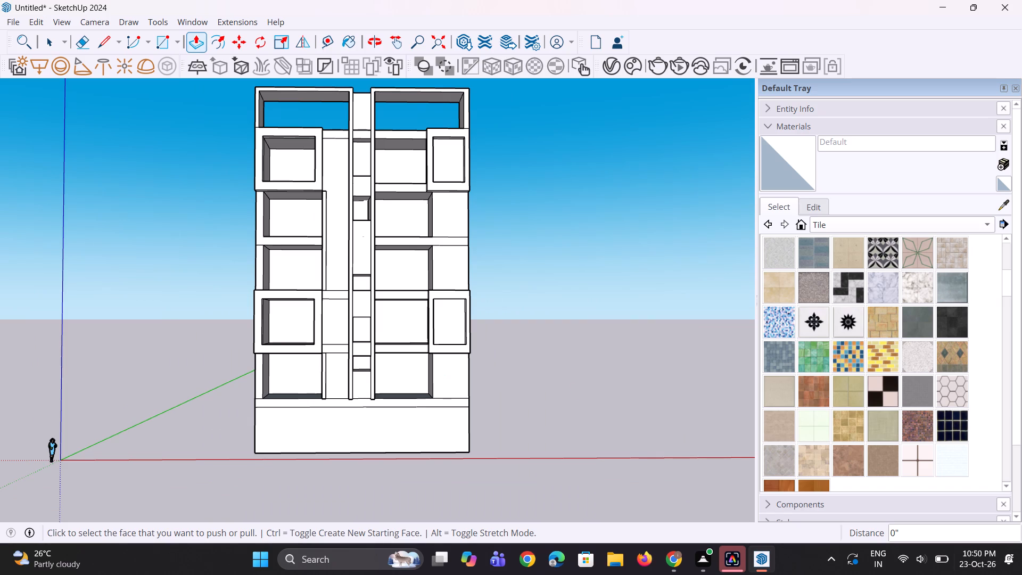
{"action": "scroll", "coordinate": [443, 341], "scroll_direction": "down", "scroll_amount": 3}
{"action": "middle_click_drag", "start_coordinate": [441, 376], "coordinate": [388, 393]}
{"action": "key", "text": "space"}
{"action": "key", "text": "space"}
{"action": "scroll", "coordinate": [358, 339], "scroll_direction": "up", "scroll_amount": 2}
{"action": "key", "text": "space"}
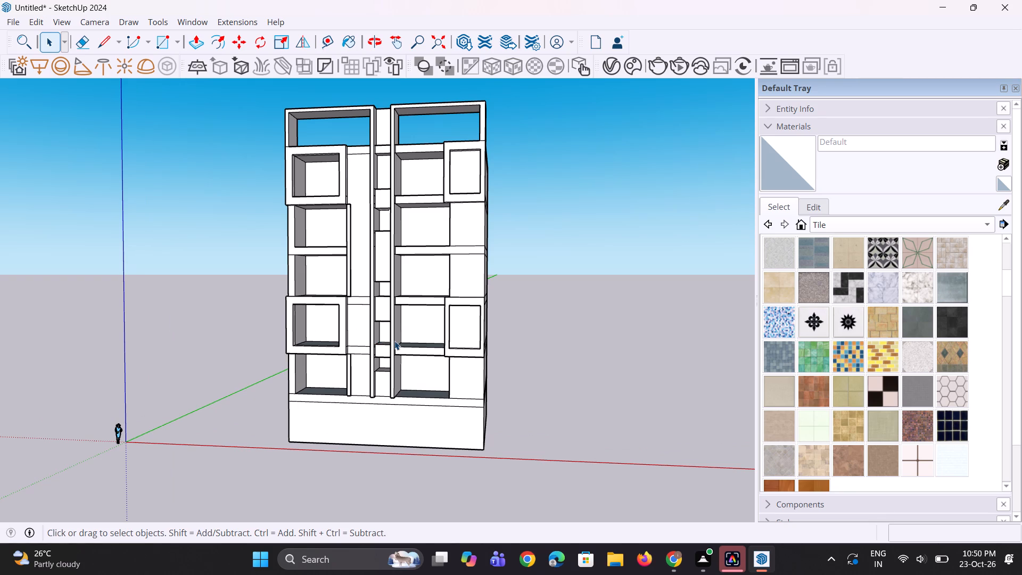
Pull the back wall of the top-row opening beside the core in the right bay forward with Push/Pull.
{"action": "scroll", "coordinate": [391, 370], "scroll_direction": "down", "scroll_amount": 7}
{"action": "middle_click_drag", "start_coordinate": [426, 356], "coordinate": [435, 339]}
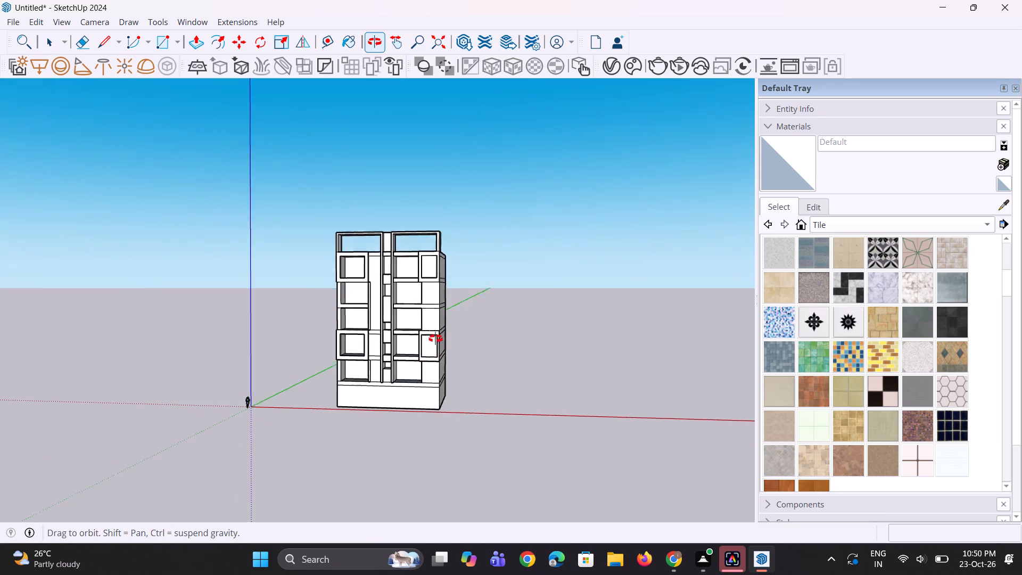
{"action": "middle_click_drag", "start_coordinate": [435, 339], "coordinate": [453, 315]}
{"action": "scroll", "coordinate": [409, 224], "scroll_direction": "up", "scroll_amount": 14}
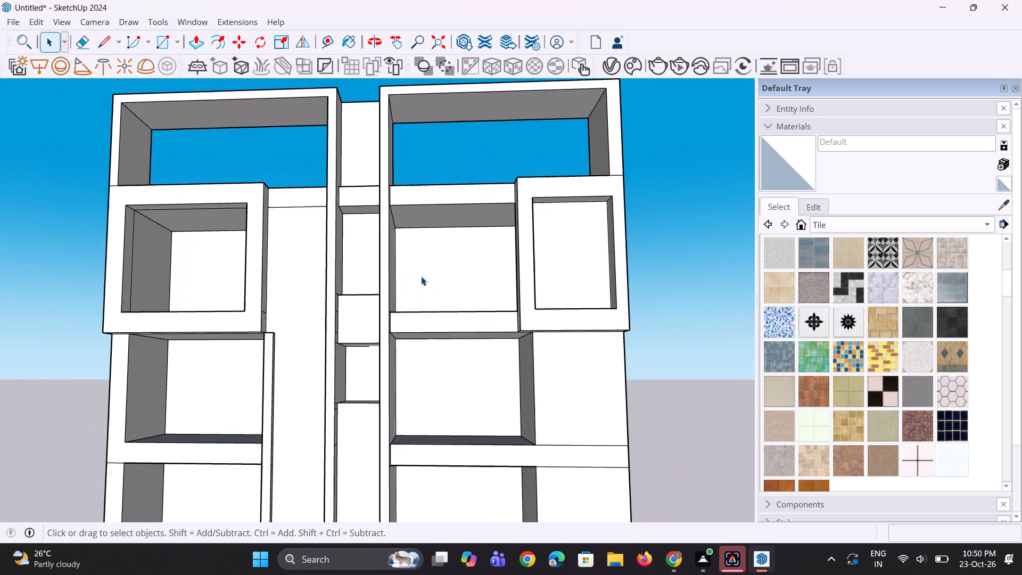
{"action": "scroll", "coordinate": [421, 276], "scroll_direction": "up", "scroll_amount": 2}
{"action": "middle_click_drag", "start_coordinate": [424, 283], "coordinate": [406, 349]}
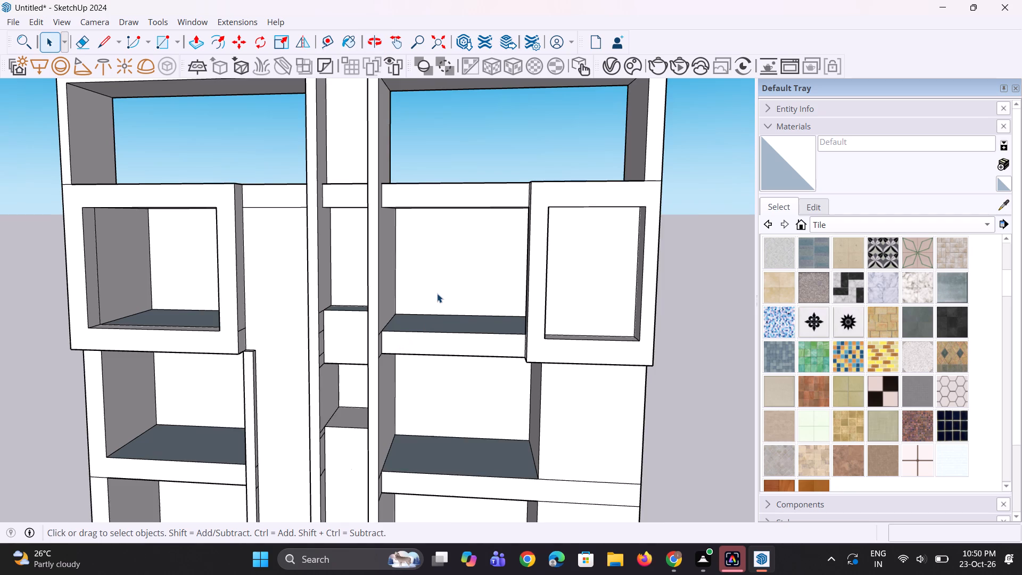
{"action": "scroll", "coordinate": [437, 293], "scroll_direction": "up", "scroll_amount": 1}
{"action": "key", "text": "p"}
{"action": "left_click", "coordinate": [448, 283]}
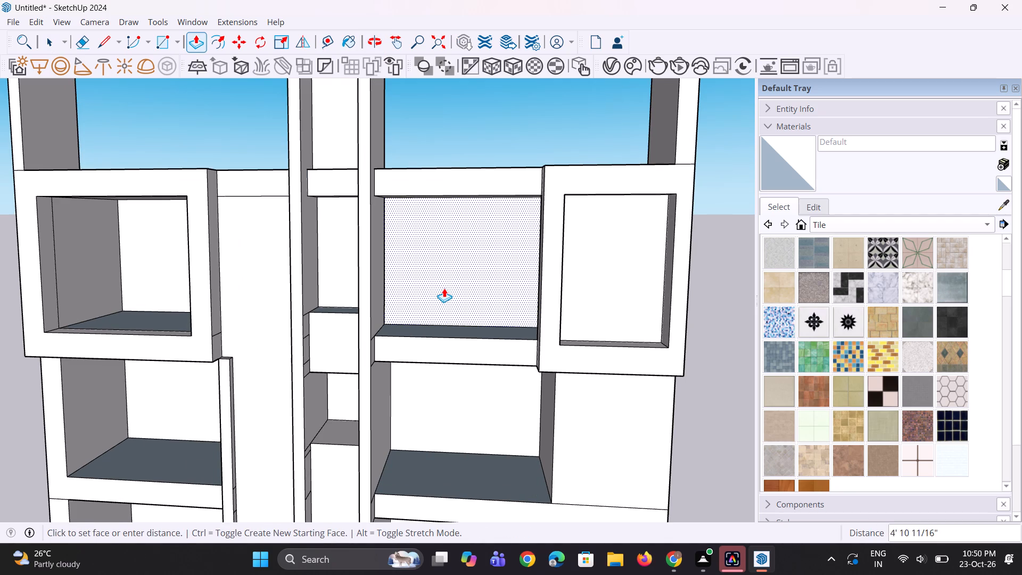
{"action": "left_click", "coordinate": [448, 286]}
Repeat the last Push/Pull on the back walls of the top-left opening and the second- and third-row openings in both bays.
{"action": "middle_click_drag", "start_coordinate": [488, 351], "coordinate": [399, 402]}
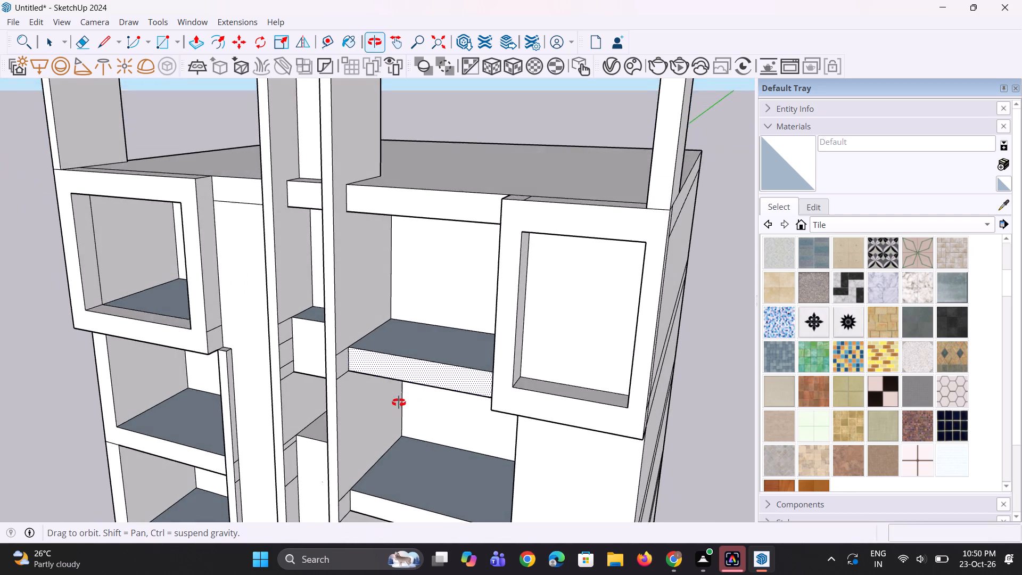
{"action": "middle_click_drag", "start_coordinate": [399, 402], "coordinate": [449, 343]}
{"action": "double_click", "coordinate": [436, 395]}
{"action": "scroll", "coordinate": [453, 271], "scroll_direction": "down", "scroll_amount": 4}
{"action": "double_click", "coordinate": [258, 367]}
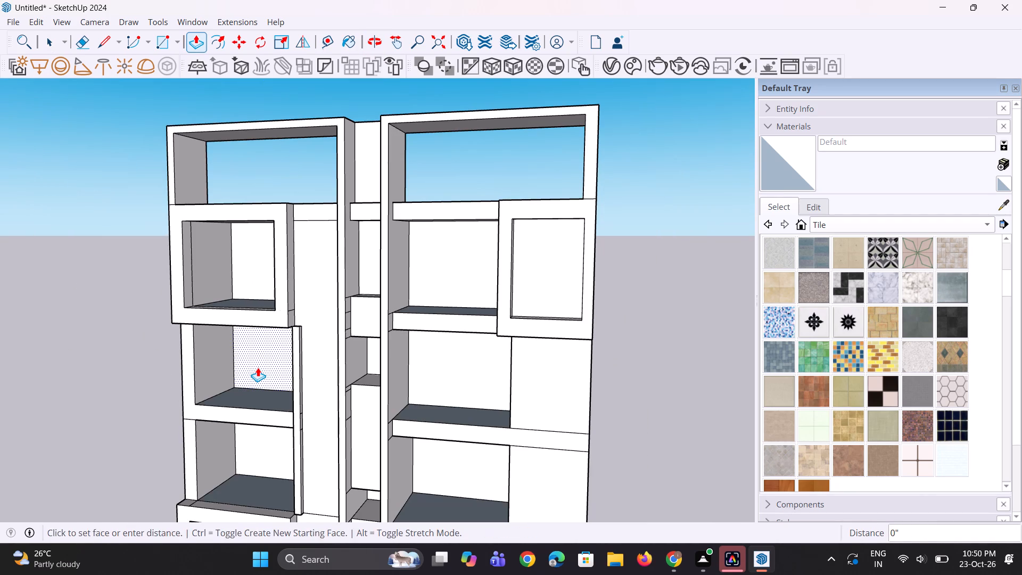
{"action": "double_click", "coordinate": [251, 284]}
{"action": "scroll", "coordinate": [282, 235], "scroll_direction": "down", "scroll_amount": 4}
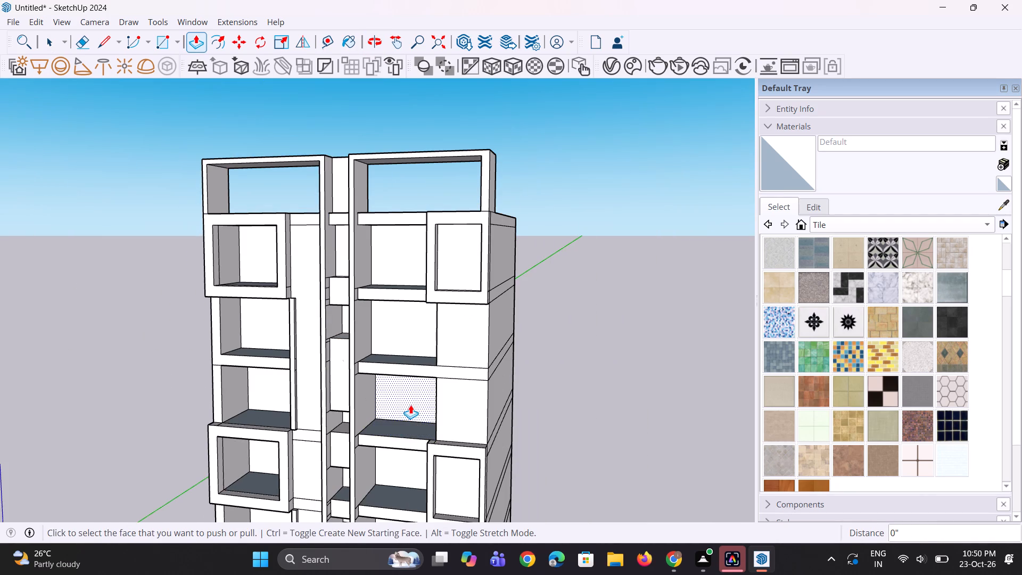
{"action": "double_click", "coordinate": [410, 405]}
{"action": "double_click", "coordinate": [270, 388]}
Repeat the same Push/Pull on the back walls of the fourth- and fifth-row openings in both bays.
{"action": "scroll", "coordinate": [351, 312], "scroll_direction": "down", "scroll_amount": 4}
{"action": "scroll", "coordinate": [409, 430], "scroll_direction": "up", "scroll_amount": 2}
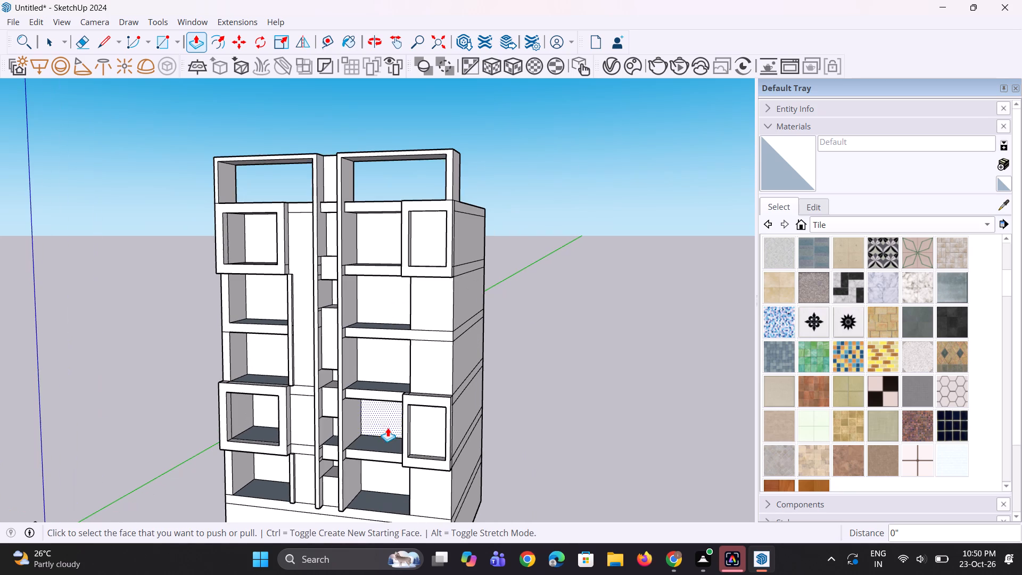
{"action": "double_click", "coordinate": [382, 425]}
{"action": "double_click", "coordinate": [269, 410]}
{"action": "double_click", "coordinate": [285, 471]}
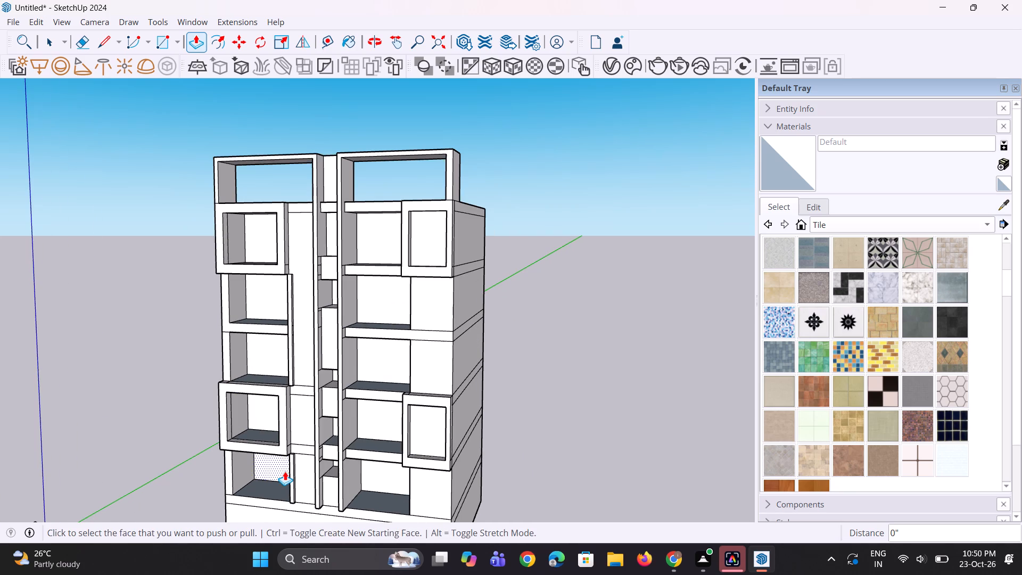
{"action": "double_click", "coordinate": [394, 485]}
{"action": "scroll", "coordinate": [377, 472], "scroll_direction": "down", "scroll_amount": 4}
{"action": "middle_click_drag", "start_coordinate": [381, 464], "coordinate": [350, 473]}
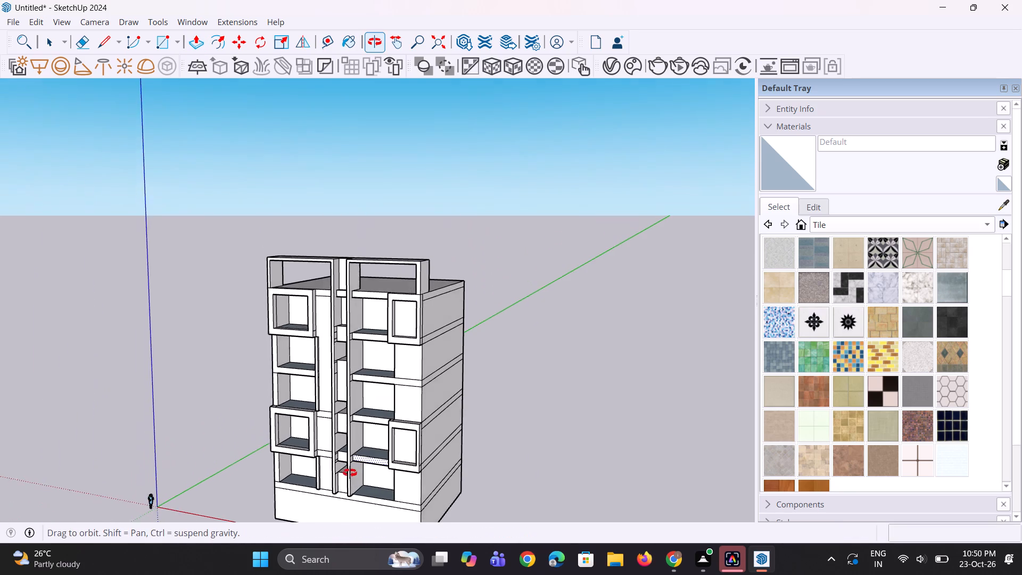
{"action": "middle_click_drag", "start_coordinate": [350, 473], "coordinate": [350, 473]}
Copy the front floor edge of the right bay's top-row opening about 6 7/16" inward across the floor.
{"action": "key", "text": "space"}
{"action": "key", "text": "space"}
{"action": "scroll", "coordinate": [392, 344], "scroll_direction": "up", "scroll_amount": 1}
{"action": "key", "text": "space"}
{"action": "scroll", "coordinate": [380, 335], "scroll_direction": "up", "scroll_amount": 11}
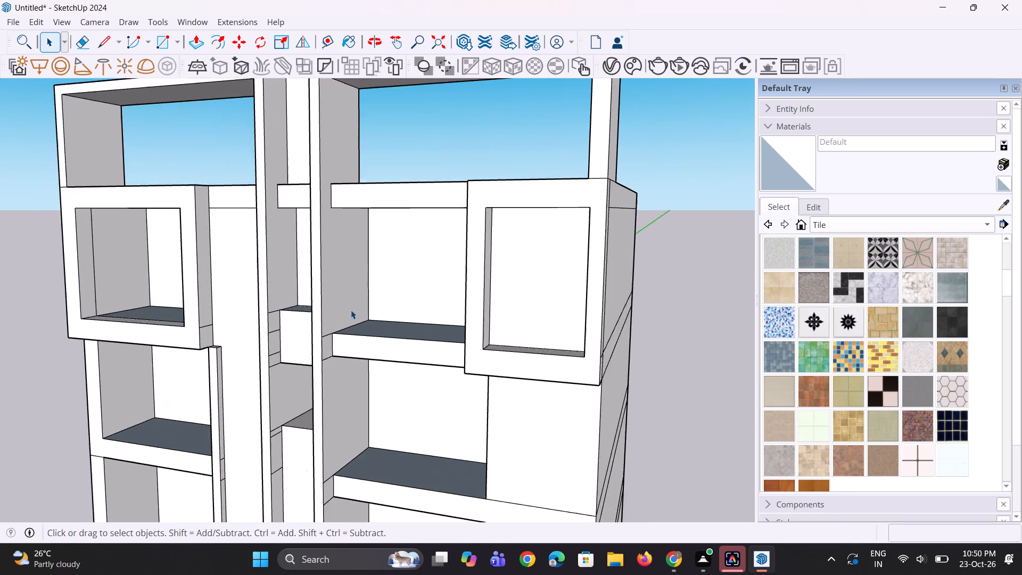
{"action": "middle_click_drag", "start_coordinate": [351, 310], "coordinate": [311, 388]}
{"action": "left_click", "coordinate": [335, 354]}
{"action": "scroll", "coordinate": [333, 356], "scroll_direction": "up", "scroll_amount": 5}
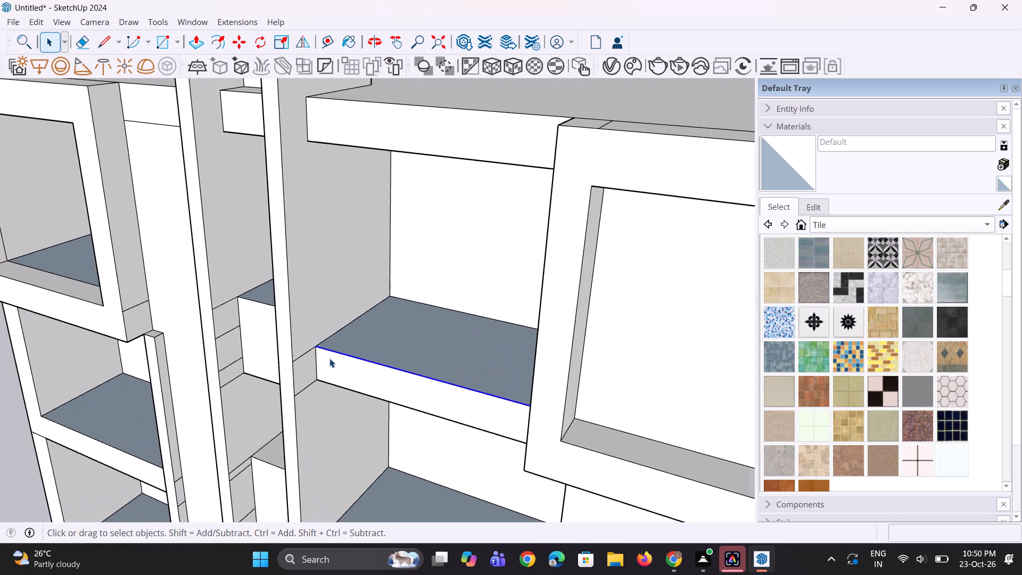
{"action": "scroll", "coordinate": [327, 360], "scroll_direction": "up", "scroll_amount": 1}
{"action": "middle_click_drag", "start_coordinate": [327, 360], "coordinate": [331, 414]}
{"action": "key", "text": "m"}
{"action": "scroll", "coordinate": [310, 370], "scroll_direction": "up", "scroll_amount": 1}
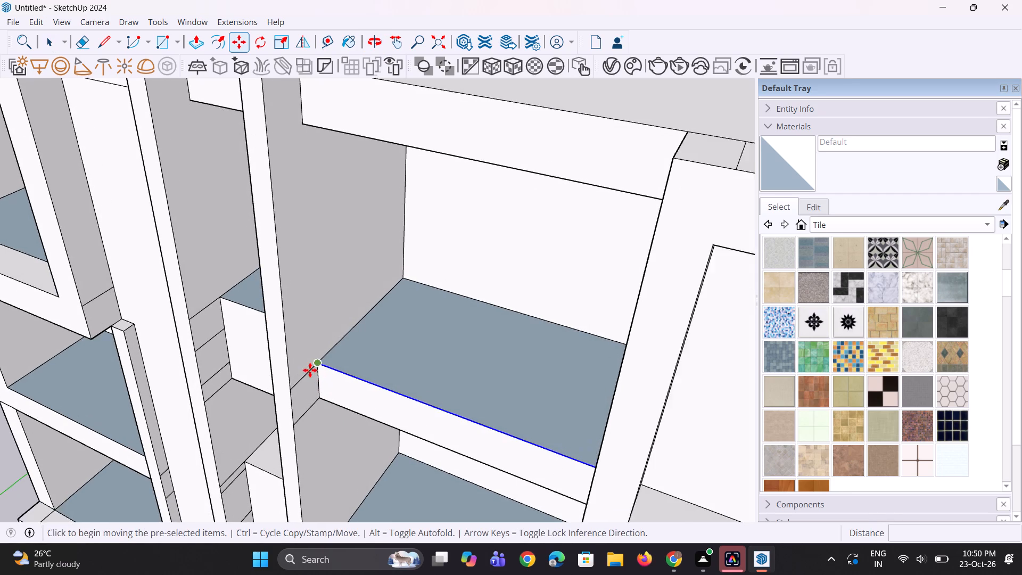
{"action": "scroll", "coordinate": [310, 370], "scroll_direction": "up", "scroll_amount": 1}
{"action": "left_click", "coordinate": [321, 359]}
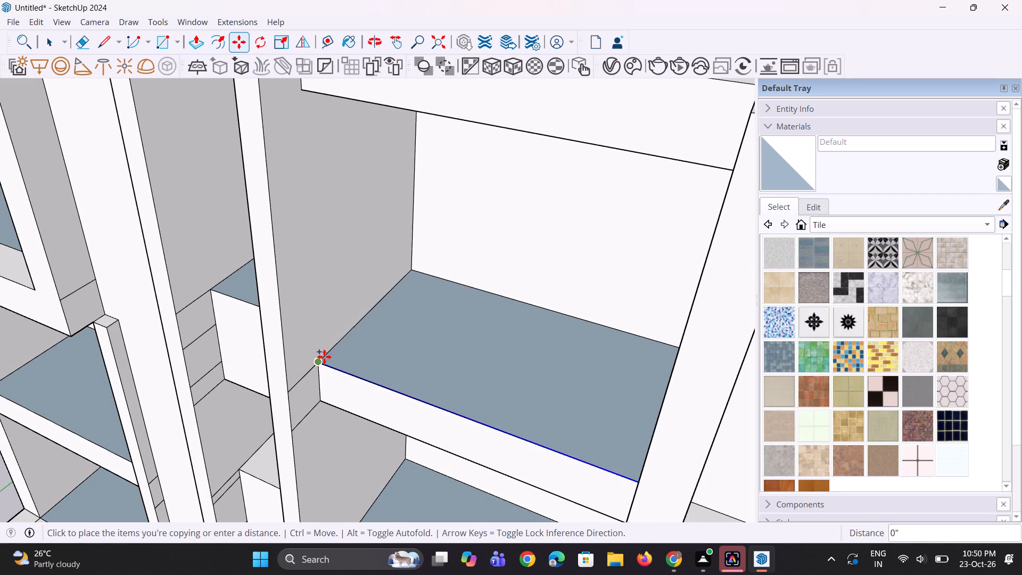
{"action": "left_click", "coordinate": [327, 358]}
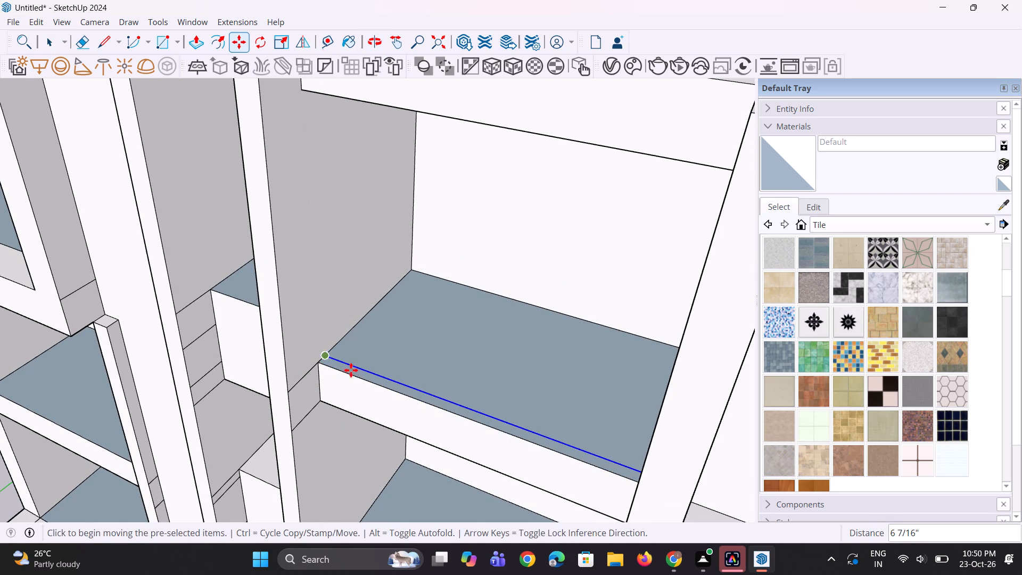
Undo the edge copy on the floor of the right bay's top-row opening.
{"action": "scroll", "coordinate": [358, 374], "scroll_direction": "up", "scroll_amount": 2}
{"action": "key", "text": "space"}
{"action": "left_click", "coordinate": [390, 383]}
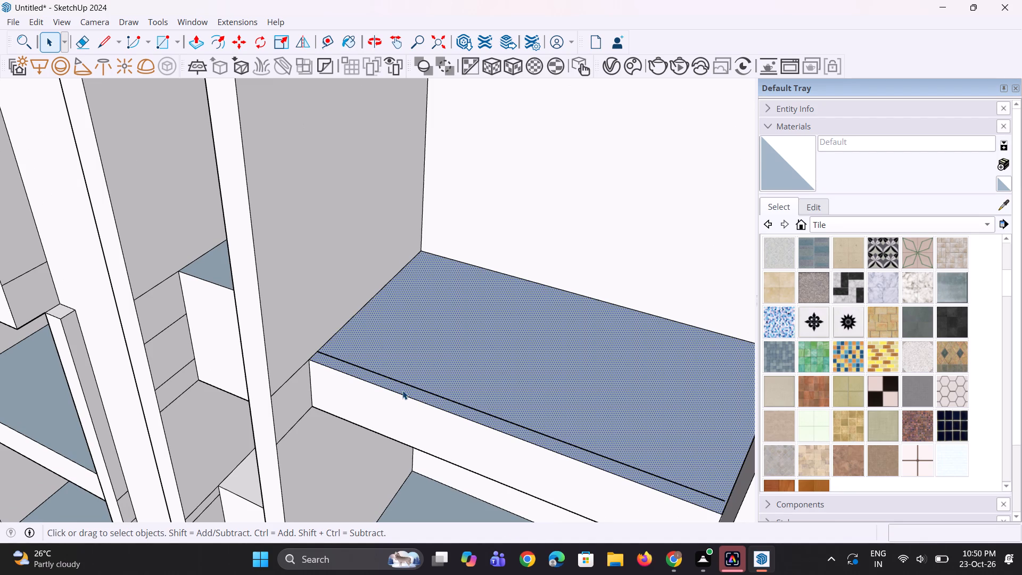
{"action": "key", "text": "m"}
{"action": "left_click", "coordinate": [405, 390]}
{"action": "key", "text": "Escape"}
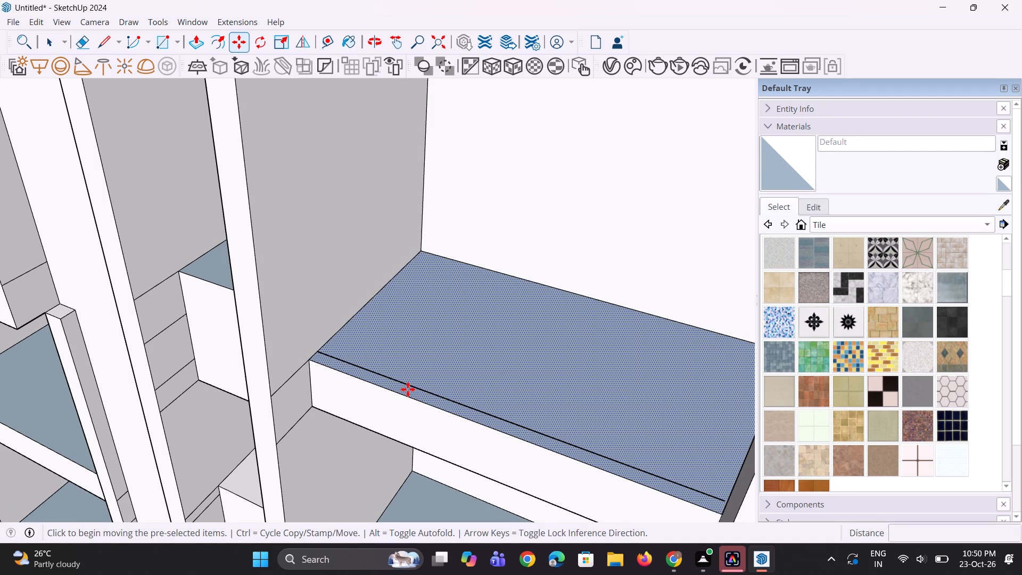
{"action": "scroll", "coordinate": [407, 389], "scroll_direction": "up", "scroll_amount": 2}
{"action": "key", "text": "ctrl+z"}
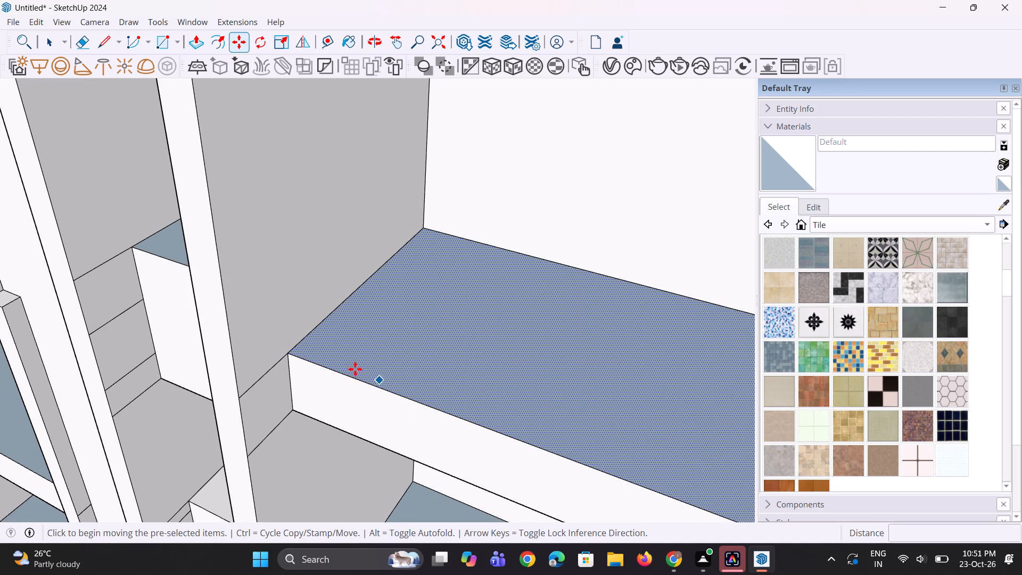
Copy the front floor edge of the right bay's top-row opening about 5 3/16" inward along the floor.
{"action": "scroll", "coordinate": [354, 367], "scroll_direction": "up", "scroll_amount": 1}
{"action": "key", "text": "space"}
{"action": "key", "text": "space"}
{"action": "left_click", "coordinate": [327, 367]}
{"action": "scroll", "coordinate": [299, 364], "scroll_direction": "up", "scroll_amount": 2}
{"action": "key", "text": "m"}
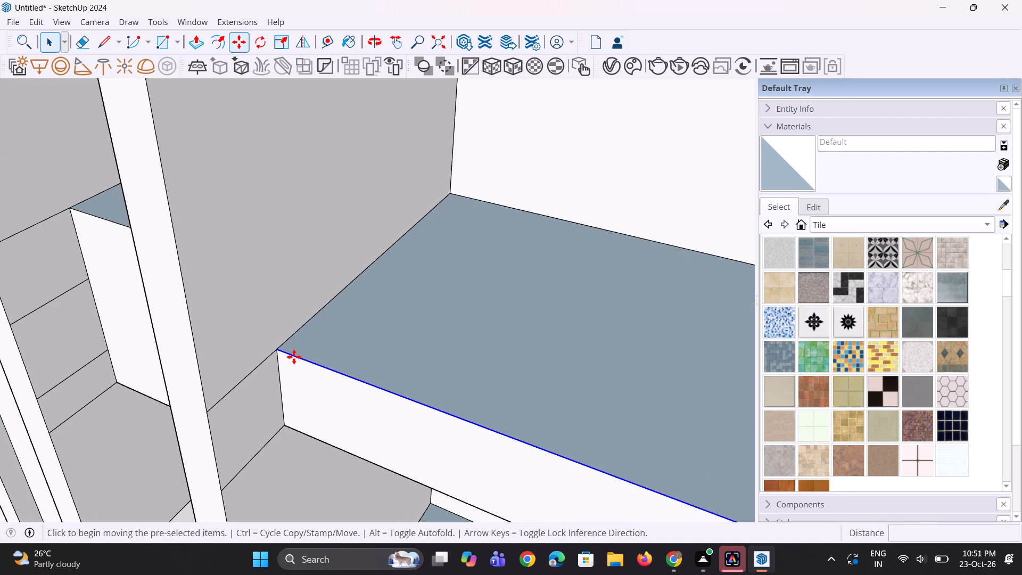
{"action": "scroll", "coordinate": [293, 356], "scroll_direction": "up", "scroll_amount": 3}
{"action": "left_click", "coordinate": [274, 349]}
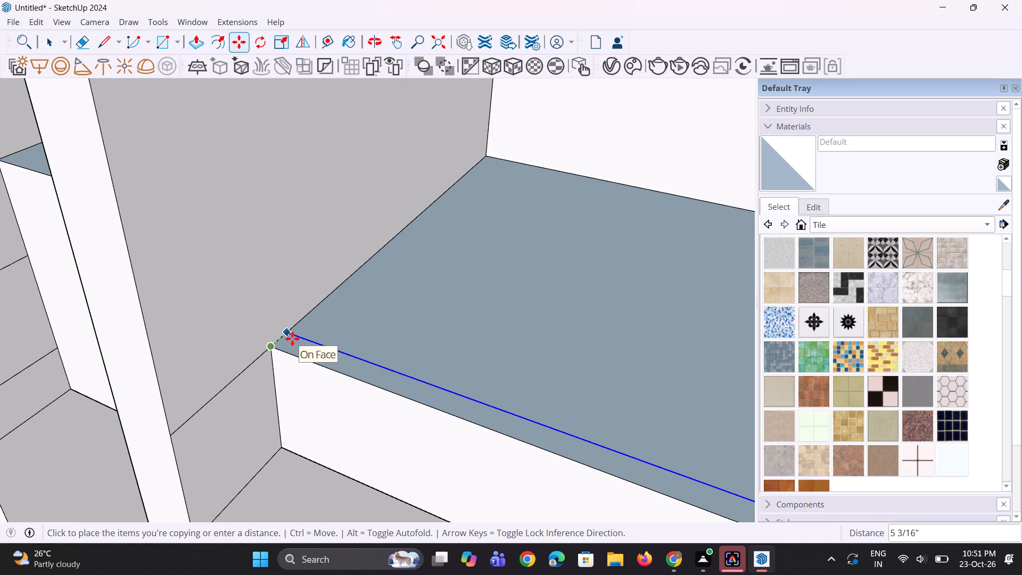
{"action": "left_click", "coordinate": [292, 339]}
{"action": "scroll", "coordinate": [310, 325], "scroll_direction": "down", "scroll_amount": 6}
{"action": "key", "text": "space"}
{"action": "key", "text": "space"}
Draw a short line joining the copied edge's end to the front floor corner beside the projecting frame, closing off the strip.
{"action": "left_click", "coordinate": [358, 358]}
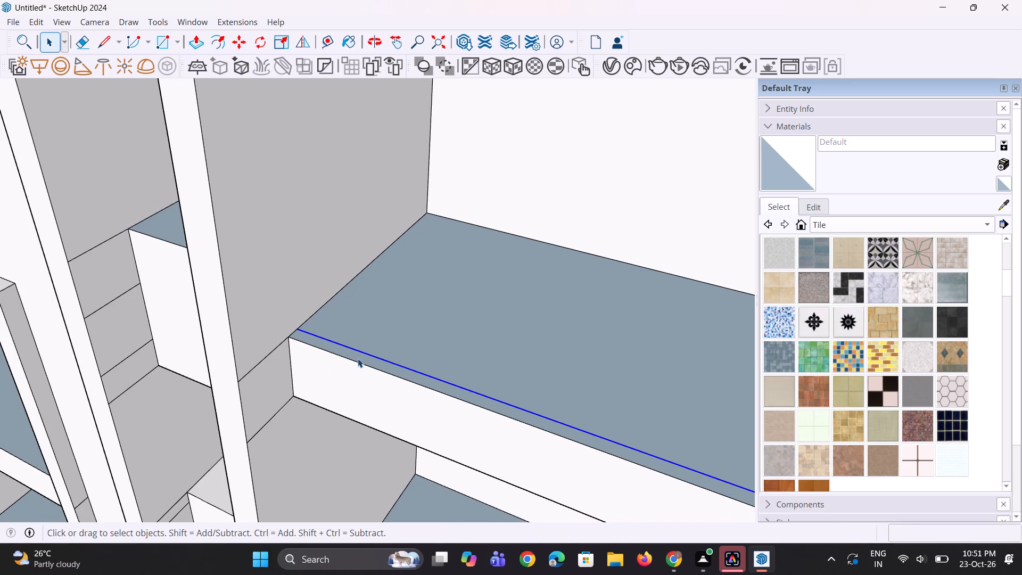
{"action": "scroll", "coordinate": [374, 339], "scroll_direction": "down", "scroll_amount": 5}
{"action": "scroll", "coordinate": [384, 367], "scroll_direction": "up", "scroll_amount": 6}
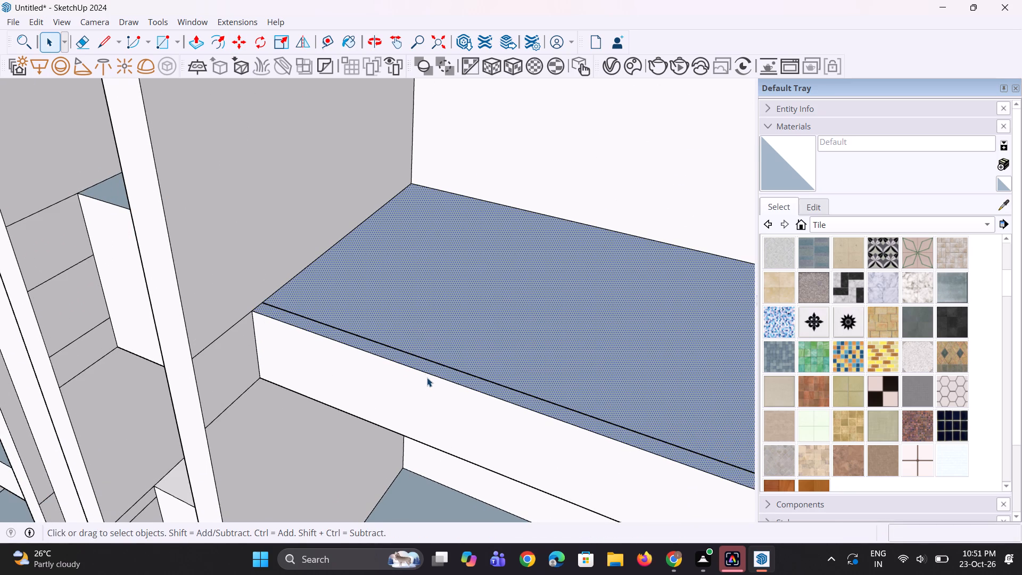
{"action": "key", "text": "p"}
{"action": "scroll", "coordinate": [244, 338], "scroll_direction": "down", "scroll_amount": 5}
{"action": "middle_click_drag", "start_coordinate": [333, 397], "coordinate": [743, 462]}
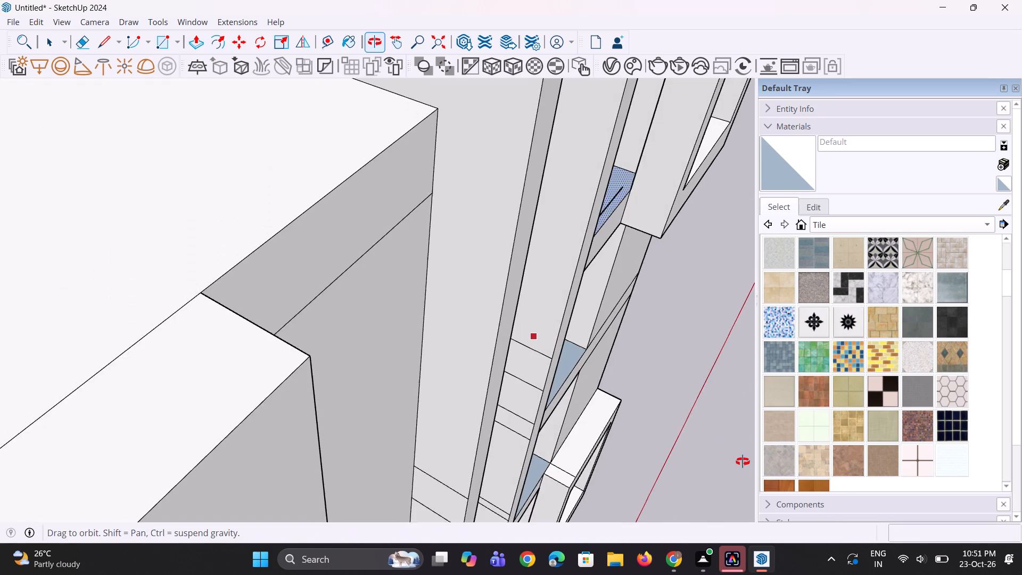
{"action": "middle_click_drag", "start_coordinate": [743, 462], "coordinate": [683, 457]}
{"action": "key", "text": "space"}
{"action": "key", "text": "space"}
{"action": "scroll", "coordinate": [663, 295], "scroll_direction": "up", "scroll_amount": 2}
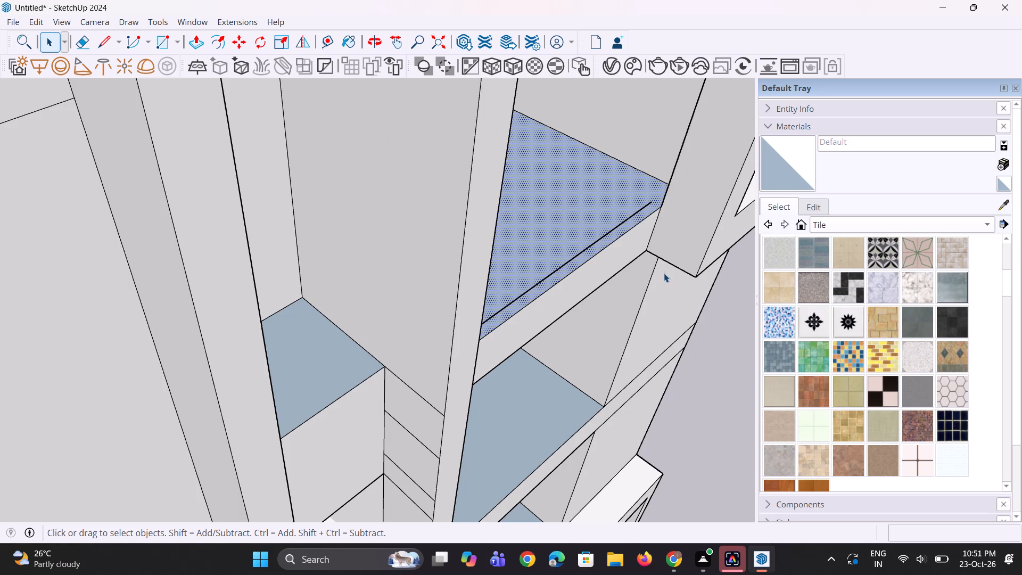
{"action": "key", "text": "l"}
{"action": "scroll", "coordinate": [657, 240], "scroll_direction": "up", "scroll_amount": 2}
{"action": "scroll", "coordinate": [654, 198], "scroll_direction": "up", "scroll_amount": 5}
{"action": "left_click", "coordinate": [645, 193]}
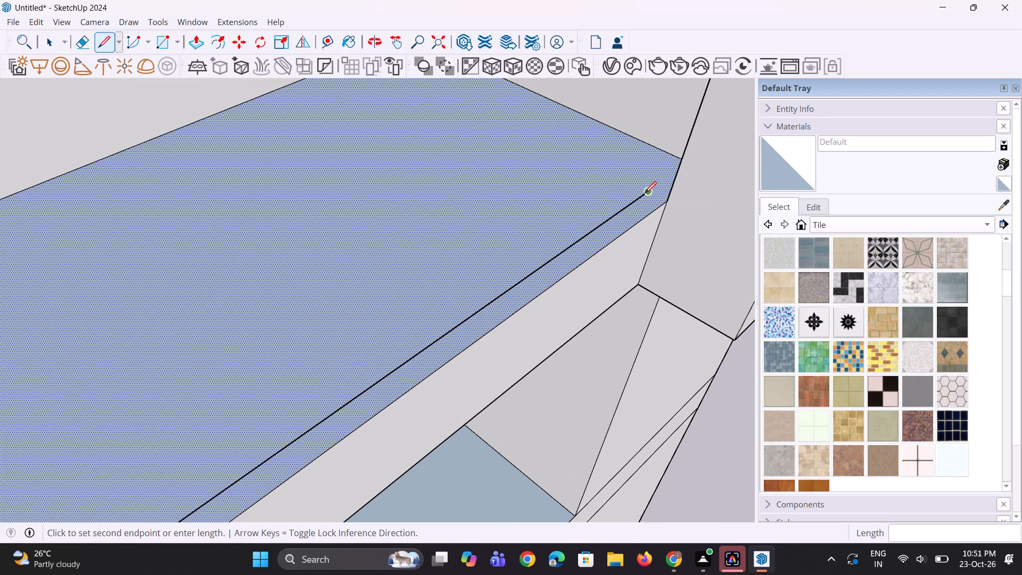
{"action": "left_click", "coordinate": [666, 207]}
{"action": "scroll", "coordinate": [528, 251], "scroll_direction": "down", "scroll_amount": 5}
{"action": "middle_click_drag", "start_coordinate": [630, 313], "coordinate": [555, 202]}
{"action": "scroll", "coordinate": [522, 186], "scroll_direction": "down", "scroll_amount": 10}
{"action": "middle_click_drag", "start_coordinate": [555, 240], "coordinate": [488, 249]}
{"action": "key", "text": "space"}
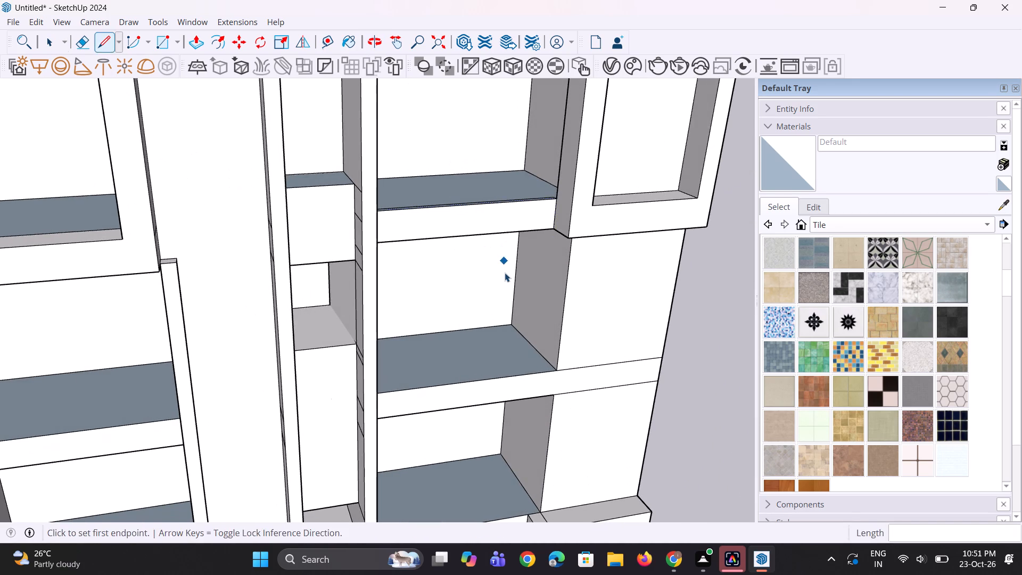
{"action": "key", "text": "space"}
Copy the front floor edge of the right bay's second-row opening about 7 3/16" inward along the floor.
{"action": "scroll", "coordinate": [505, 273], "scroll_direction": "down", "scroll_amount": 4}
{"action": "middle_click_drag", "start_coordinate": [523, 367], "coordinate": [497, 406]}
{"action": "scroll", "coordinate": [487, 403], "scroll_direction": "up", "scroll_amount": 3}
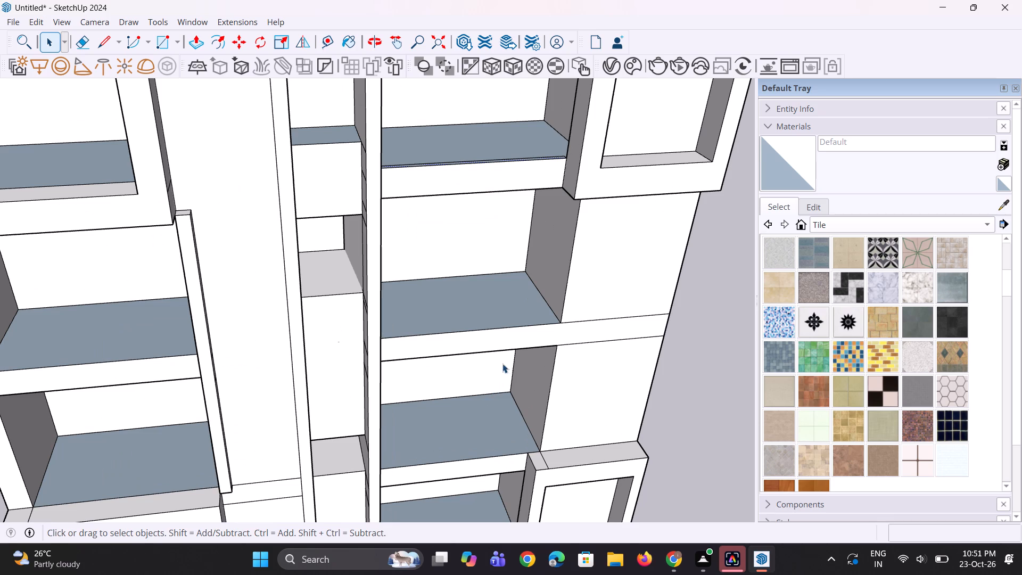
{"action": "left_click", "coordinate": [521, 326]}
{"action": "middle_click_drag", "start_coordinate": [522, 327], "coordinate": [474, 371]}
{"action": "scroll", "coordinate": [501, 352], "scroll_direction": "up", "scroll_amount": 1}
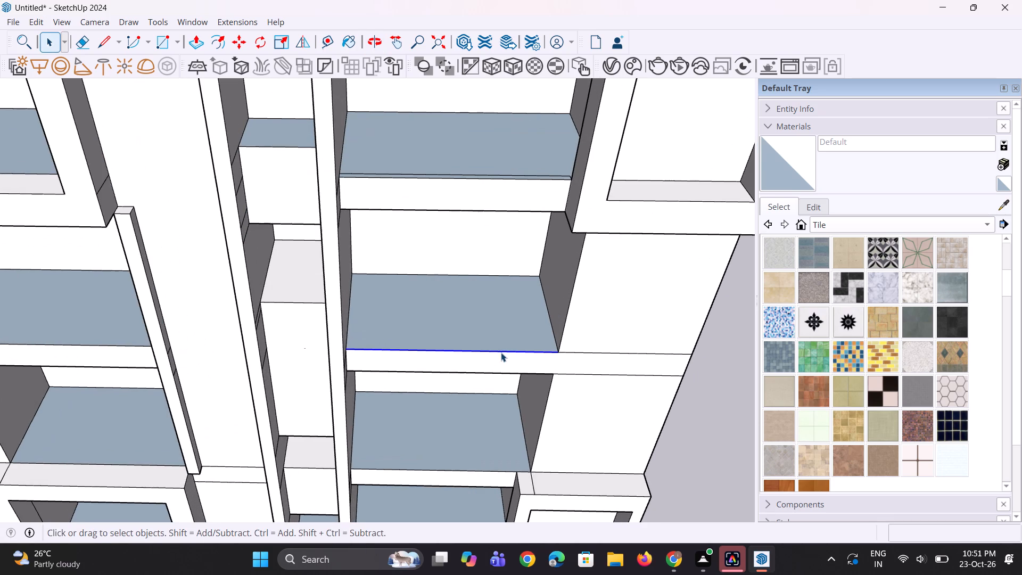
{"action": "key", "text": "m"}
{"action": "scroll", "coordinate": [567, 346], "scroll_direction": "up", "scroll_amount": 3}
{"action": "left_click", "coordinate": [556, 351]}
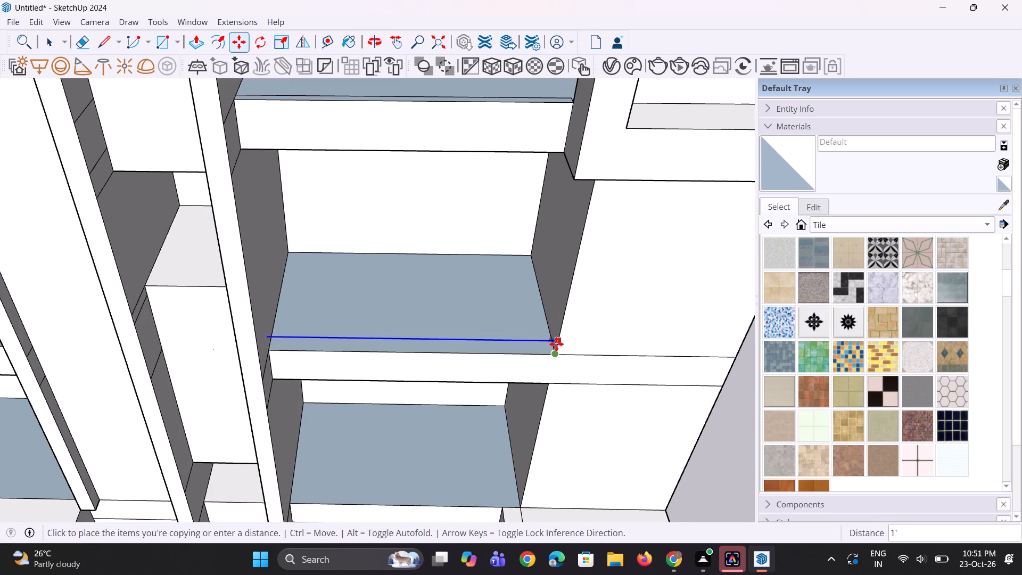
{"action": "scroll", "coordinate": [537, 348], "scroll_direction": "up", "scroll_amount": 8}
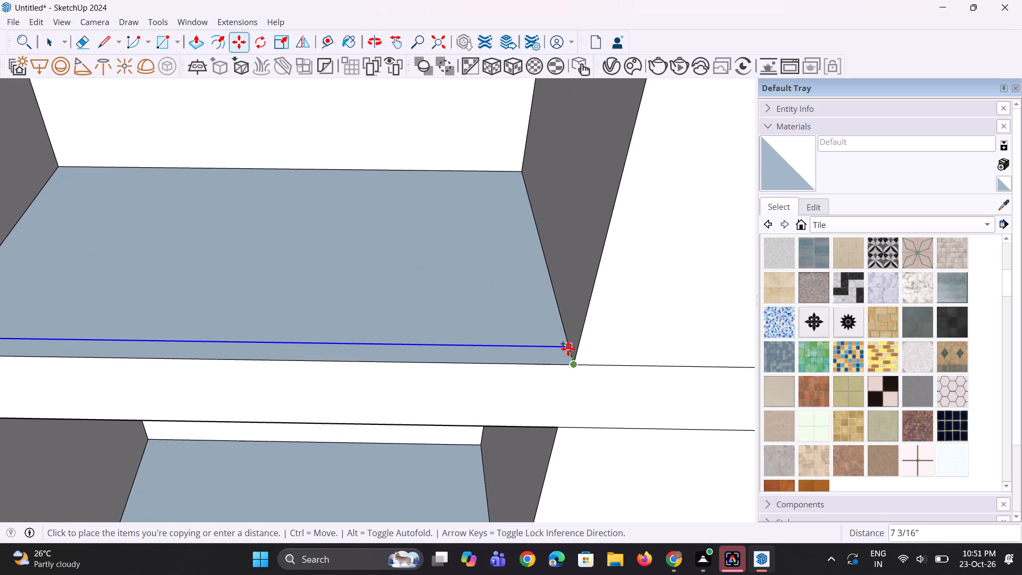
{"action": "left_click", "coordinate": [568, 349]}
{"action": "scroll", "coordinate": [529, 335], "scroll_direction": "down", "scroll_amount": 10}
{"action": "key", "text": "space"}
{"action": "key", "text": "space"}
{"action": "scroll", "coordinate": [372, 312], "scroll_direction": "down", "scroll_amount": 3}
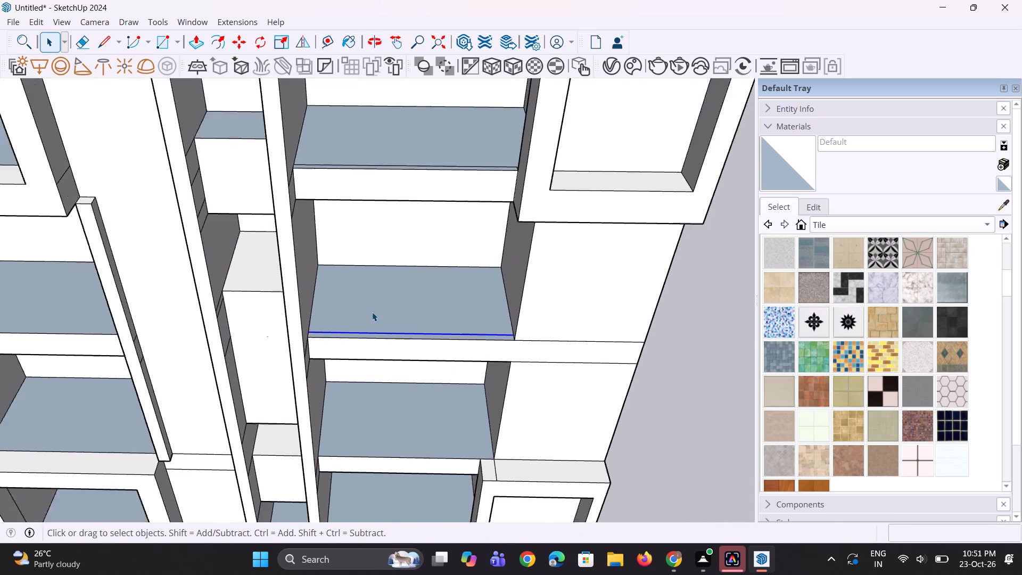
{"action": "scroll", "coordinate": [372, 312], "scroll_direction": "down", "scroll_amount": 2}
{"action": "left_click", "coordinate": [711, 370]}
Copy both front floor edge segments of the right bay's third-row opening about 5 7/8" inward along the floor.
{"action": "scroll", "coordinate": [404, 471], "scroll_direction": "up", "scroll_amount": 11}
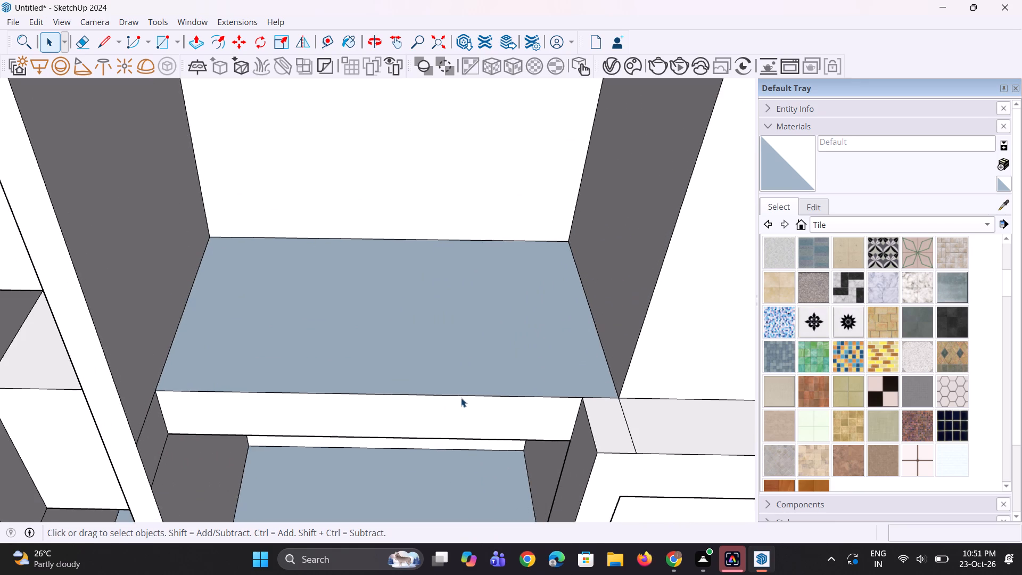
{"action": "left_click", "coordinate": [461, 397]}
{"action": "scroll", "coordinate": [464, 397], "scroll_direction": "up", "scroll_amount": 1}
{"action": "middle_click_drag", "start_coordinate": [523, 404], "coordinate": [529, 445]}
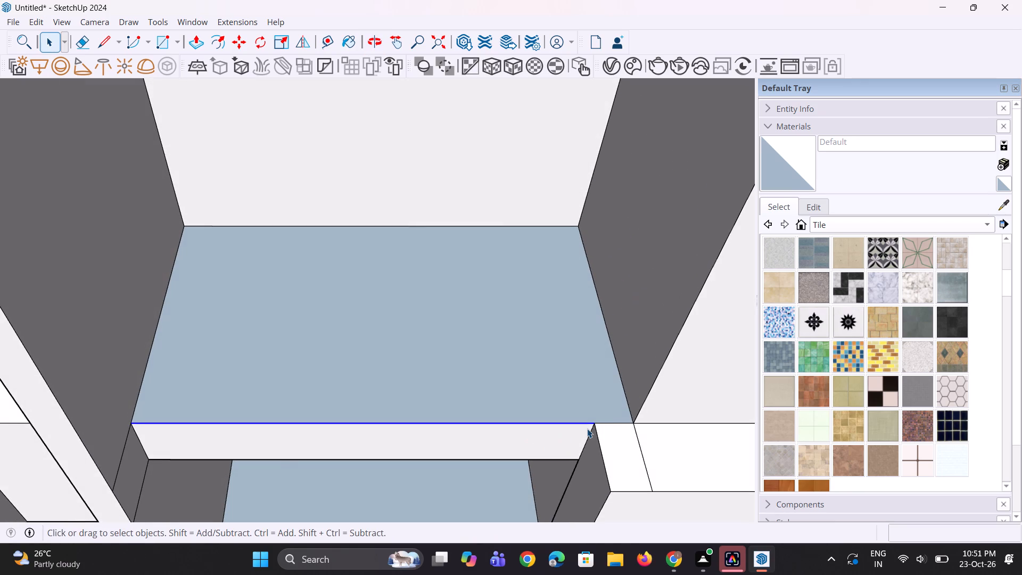
{"action": "left_click", "coordinate": [611, 422], "text": "ctrl"}
{"action": "key", "text": "m"}
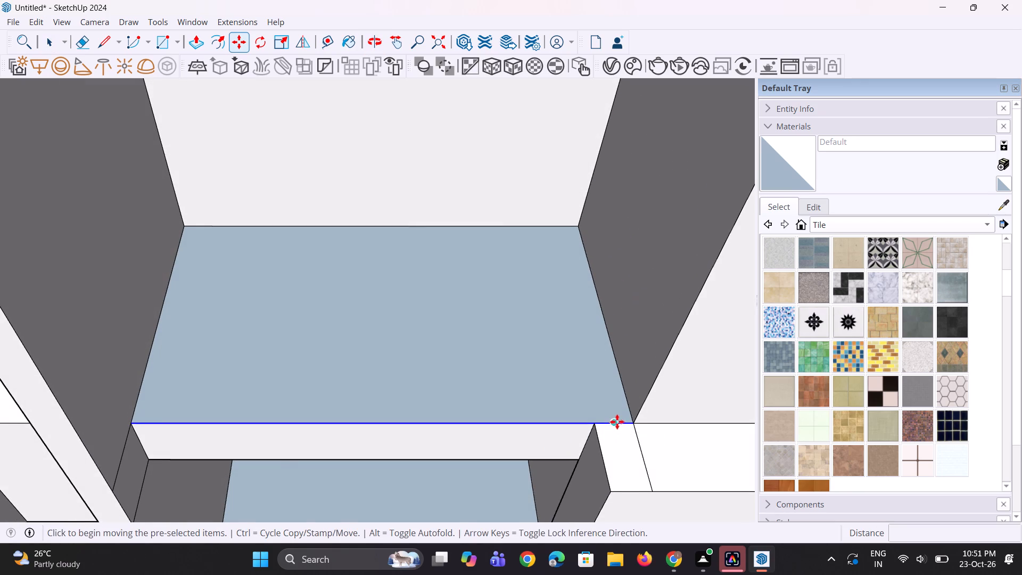
{"action": "scroll", "coordinate": [617, 421], "scroll_direction": "up", "scroll_amount": 2, "text": "ctrl"}
{"action": "left_click", "coordinate": [637, 424]}
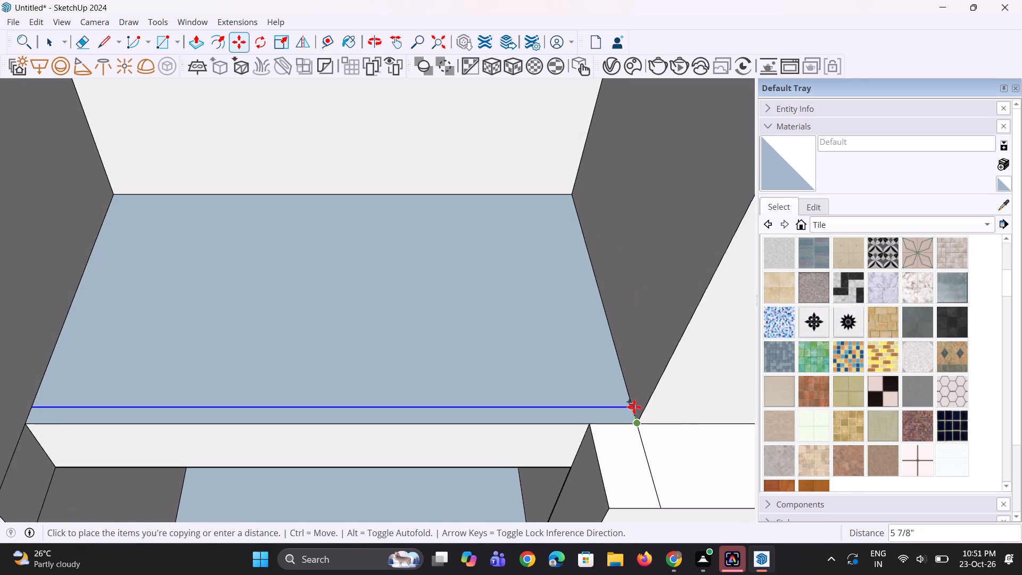
{"action": "left_click", "coordinate": [634, 407]}
{"action": "scroll", "coordinate": [488, 413], "scroll_direction": "down", "scroll_amount": 9}
{"action": "key", "text": "space"}
{"action": "key", "text": "space"}
{"action": "scroll", "coordinate": [458, 396], "scroll_direction": "down", "scroll_amount": 4}
{"action": "key", "text": "space"}
{"action": "left_click", "coordinate": [669, 395]}
Copy the front floor edge of the right bay's opening beside the projecting frame about 5 5/16" inward along the floor.
{"action": "scroll", "coordinate": [301, 355], "scroll_direction": "down", "scroll_amount": 5}
{"action": "scroll", "coordinate": [346, 448], "scroll_direction": "up", "scroll_amount": 6}
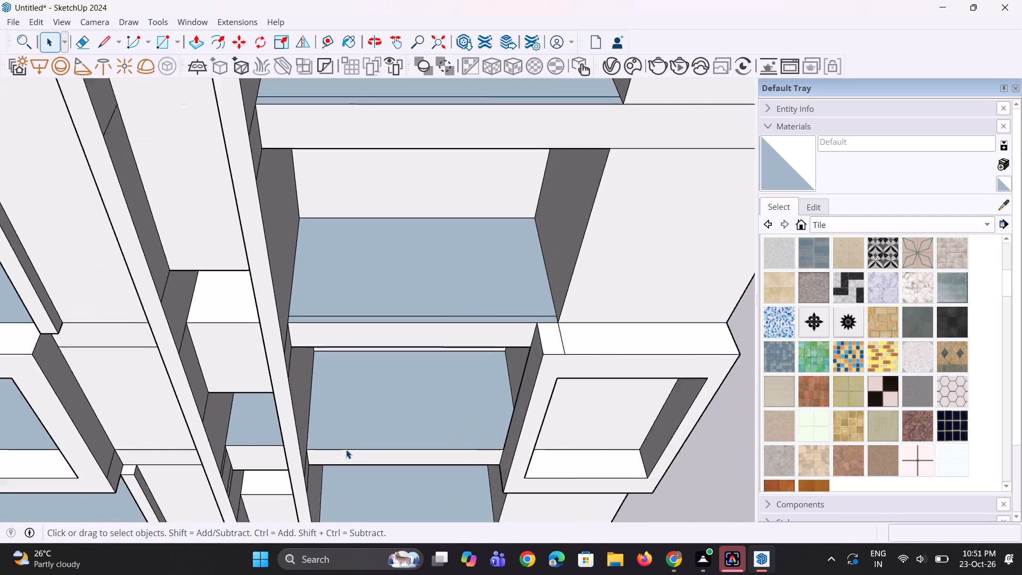
{"action": "scroll", "coordinate": [346, 449], "scroll_direction": "up", "scroll_amount": 7}
{"action": "left_click", "coordinate": [409, 451]}
{"action": "middle_click_drag", "start_coordinate": [308, 459], "coordinate": [326, 496]}
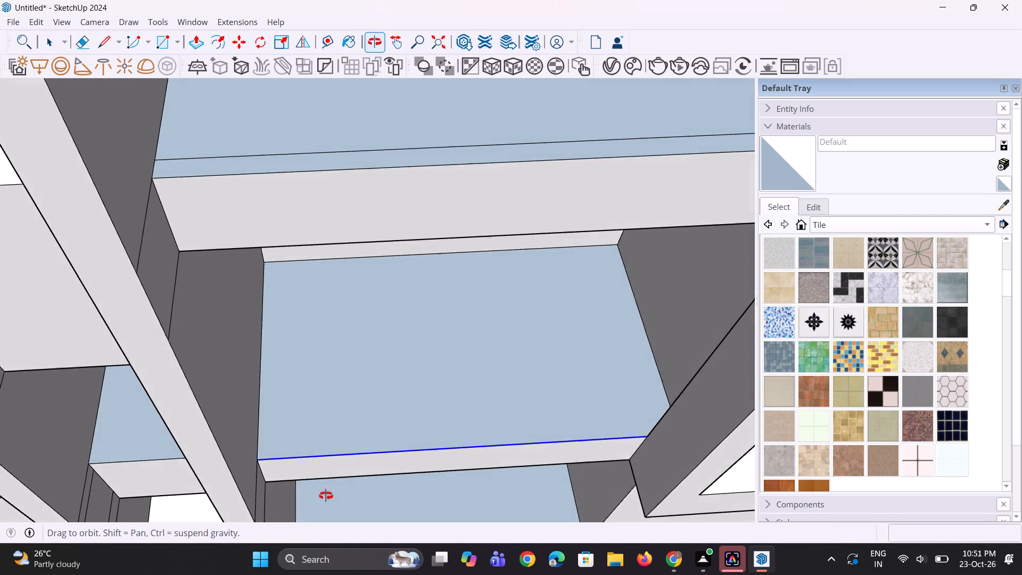
{"action": "middle_click_drag", "start_coordinate": [326, 496], "coordinate": [335, 494]}
{"action": "scroll", "coordinate": [558, 415], "scroll_direction": "up", "scroll_amount": 11}
{"action": "middle_click_drag", "start_coordinate": [671, 453], "coordinate": [789, 417]}
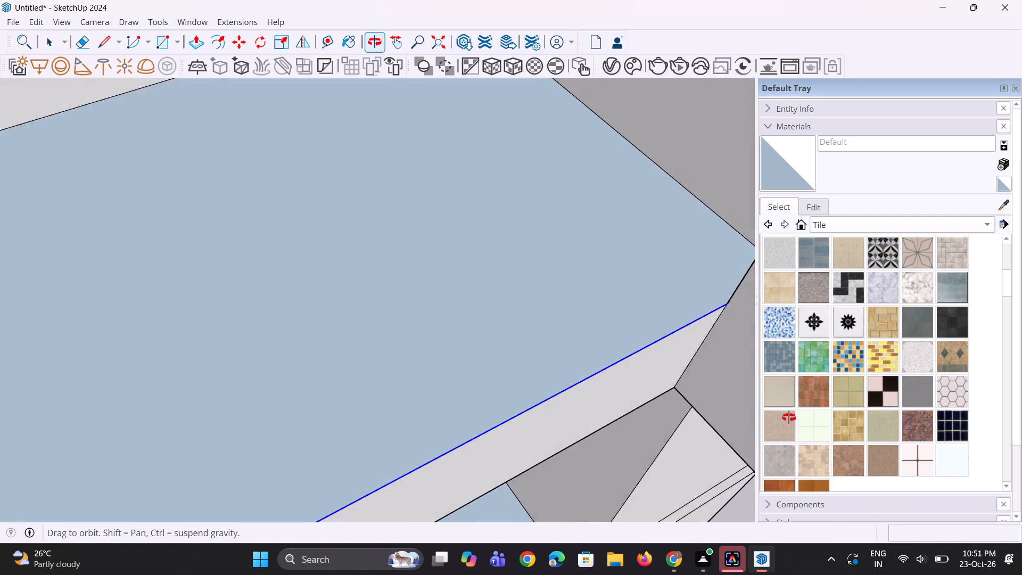
{"action": "middle_click_drag", "start_coordinate": [789, 417], "coordinate": [749, 414]}
{"action": "scroll", "coordinate": [463, 399], "scroll_direction": "down", "scroll_amount": 9}
{"action": "middle_click_drag", "start_coordinate": [593, 408], "coordinate": [680, 410]}
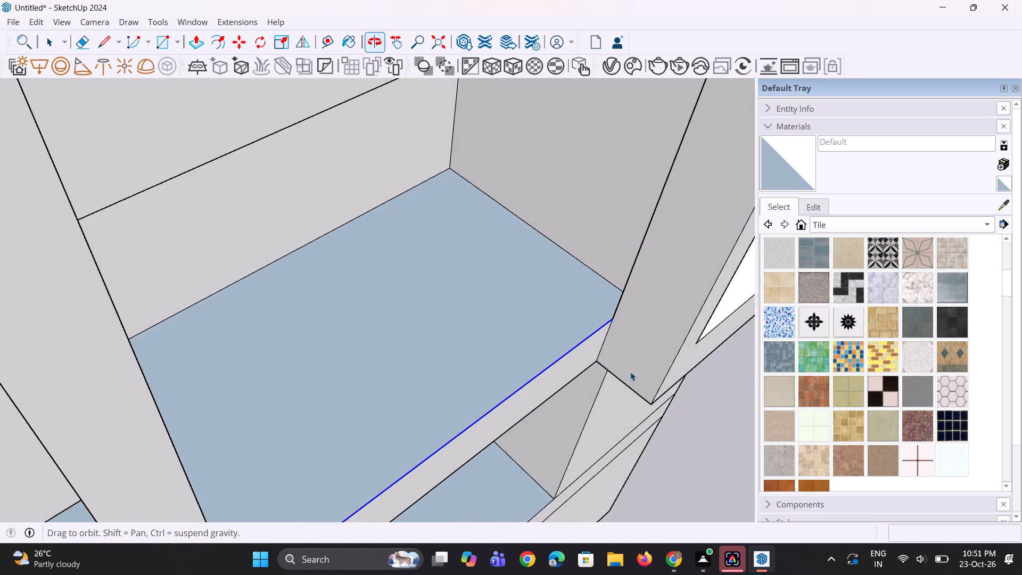
{"action": "scroll", "coordinate": [554, 309], "scroll_direction": "up", "scroll_amount": 2}
{"action": "key", "text": "m"}
{"action": "scroll", "coordinate": [629, 332], "scroll_direction": "up", "scroll_amount": 2, "text": "ctrl"}
{"action": "scroll", "coordinate": [631, 332], "scroll_direction": "up", "scroll_amount": 3}
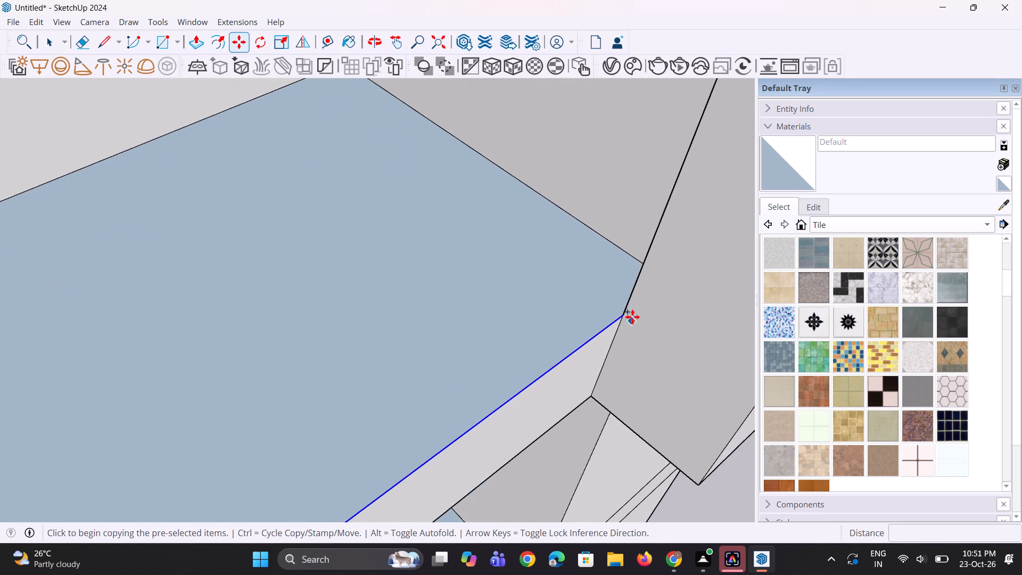
{"action": "scroll", "coordinate": [632, 317], "scroll_direction": "up", "scroll_amount": 3}
{"action": "middle_click_drag", "start_coordinate": [622, 306], "coordinate": [683, 340]}
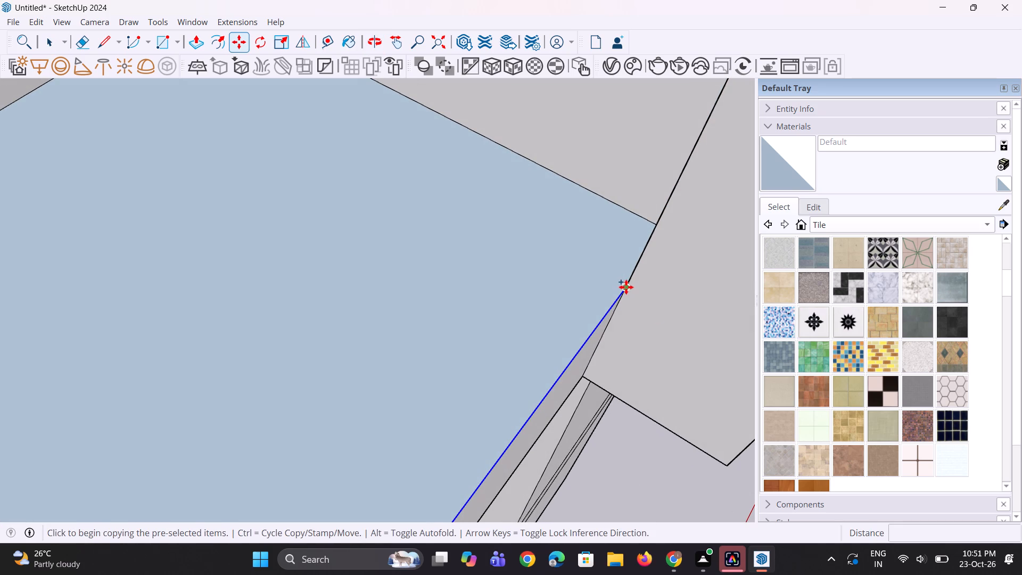
{"action": "left_click", "coordinate": [627, 287]}
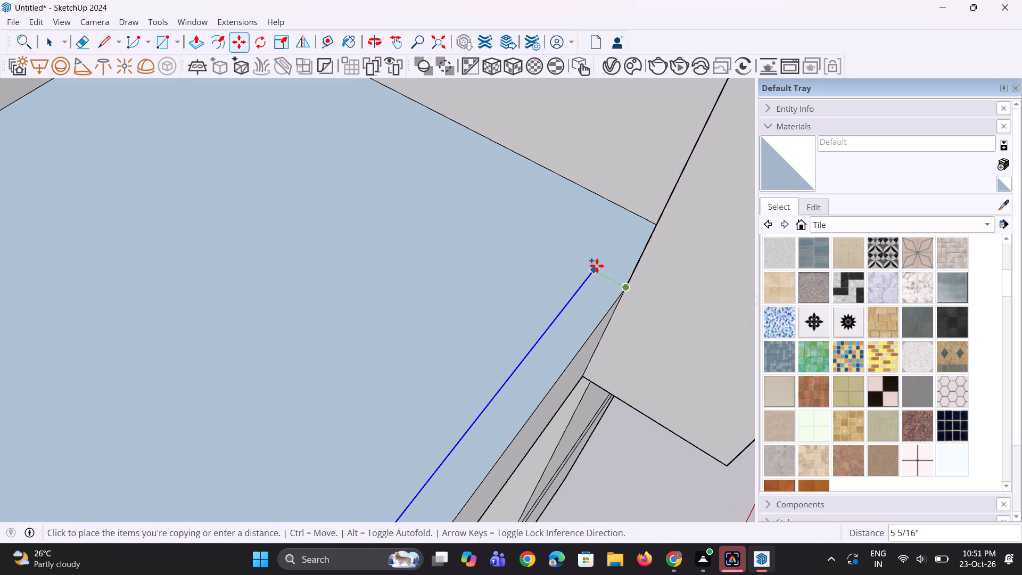
{"action": "left_click", "coordinate": [597, 266]}
Draw a line extending the copied edge's end to the floor's side edge behind the projecting frame, closing off the front strip.
{"action": "key", "text": "l"}
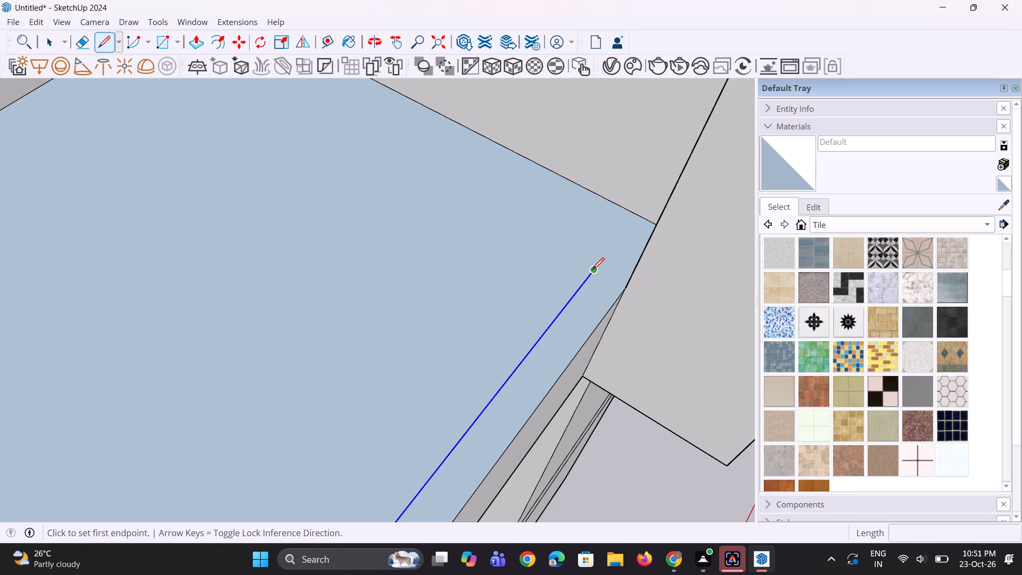
{"action": "left_click", "coordinate": [592, 269]}
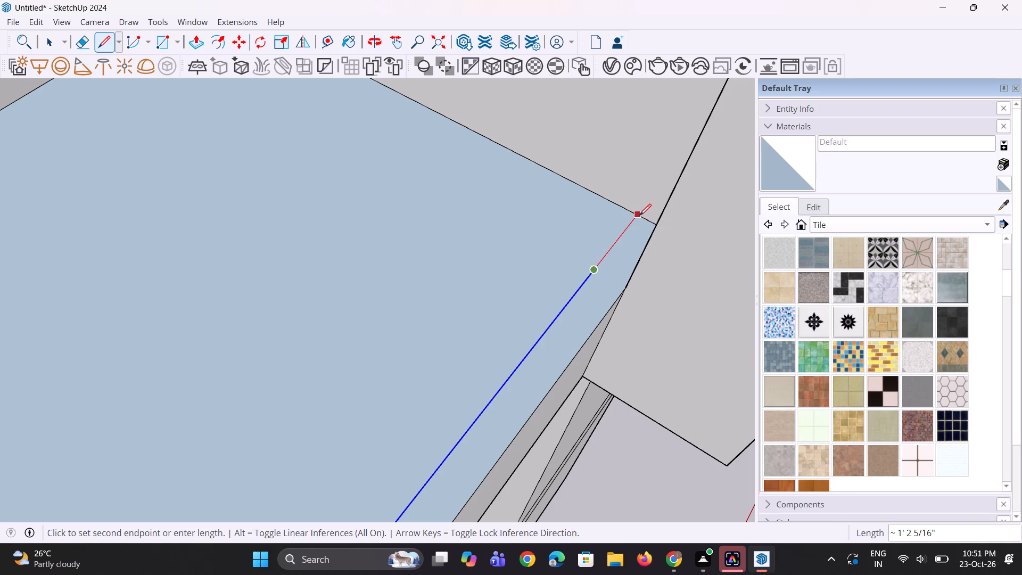
{"action": "left_click", "coordinate": [639, 216]}
{"action": "middle_click_drag", "start_coordinate": [594, 267], "coordinate": [494, 251]}
{"action": "scroll", "coordinate": [494, 251], "scroll_direction": "up", "scroll_amount": 1}
{"action": "key", "text": "space"}
{"action": "scroll", "coordinate": [499, 244], "scroll_direction": "down", "scroll_amount": 5}
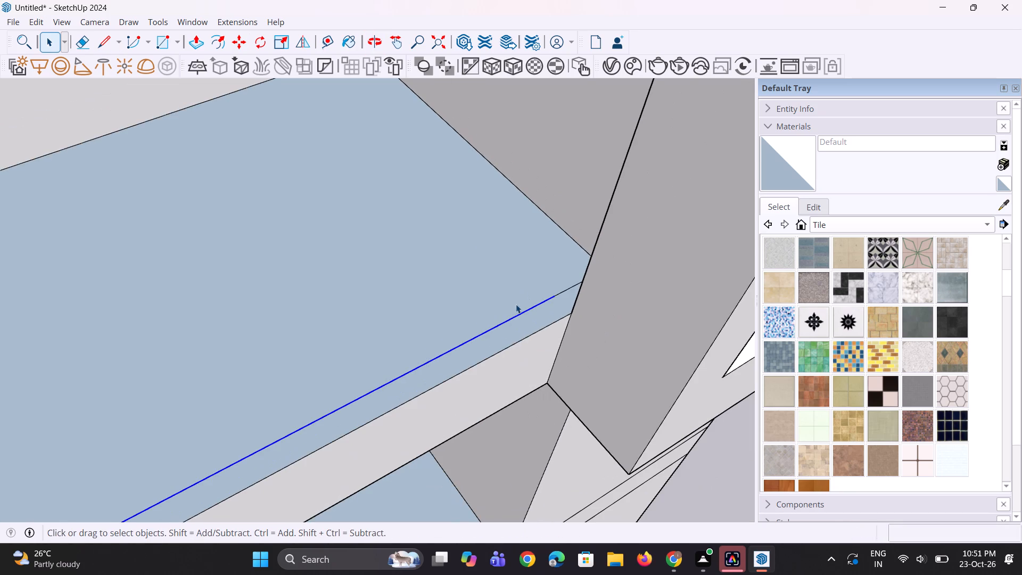
{"action": "left_click", "coordinate": [513, 336]}
Copy the front floor edge of the right bay's bottom opening a short distance inward along the floor.
{"action": "scroll", "coordinate": [443, 297], "scroll_direction": "down", "scroll_amount": 18}
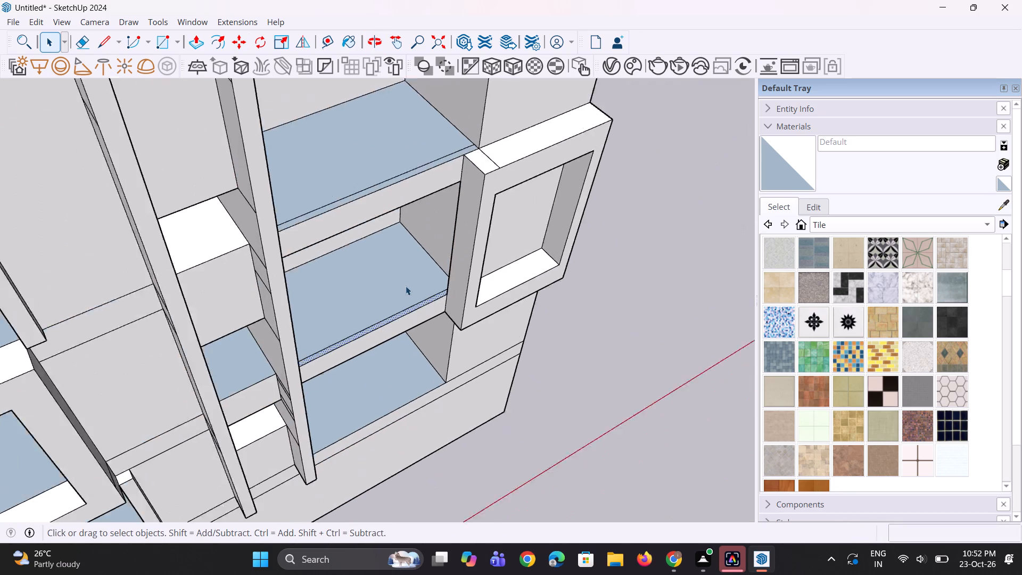
{"action": "scroll", "coordinate": [406, 286], "scroll_direction": "down", "scroll_amount": 2}
{"action": "left_click", "coordinate": [396, 379]}
{"action": "scroll", "coordinate": [390, 380], "scroll_direction": "up", "scroll_amount": 4}
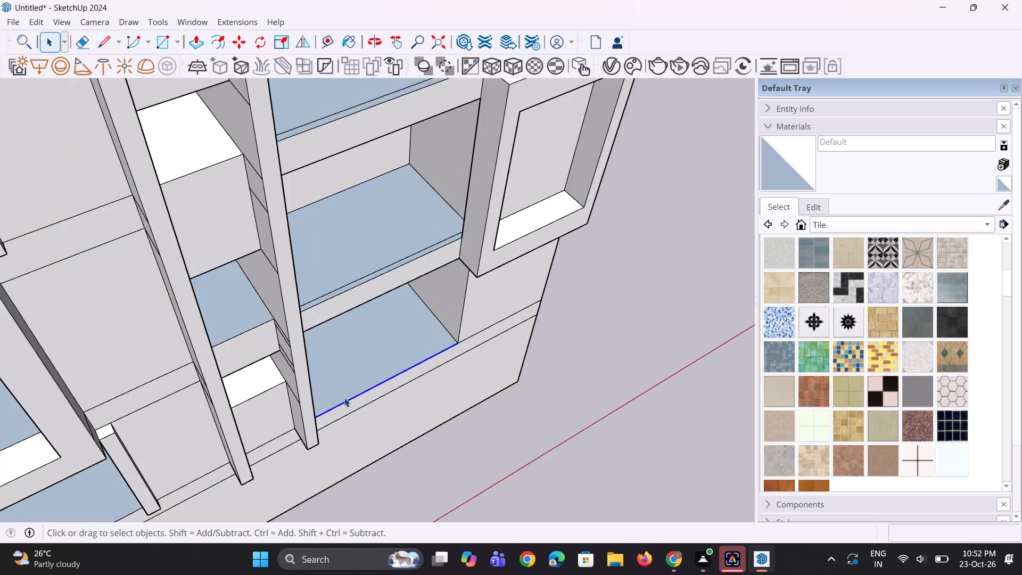
{"action": "middle_click_drag", "start_coordinate": [344, 398], "coordinate": [339, 393]}
{"action": "scroll", "coordinate": [344, 398], "scroll_direction": "up", "scroll_amount": 2}
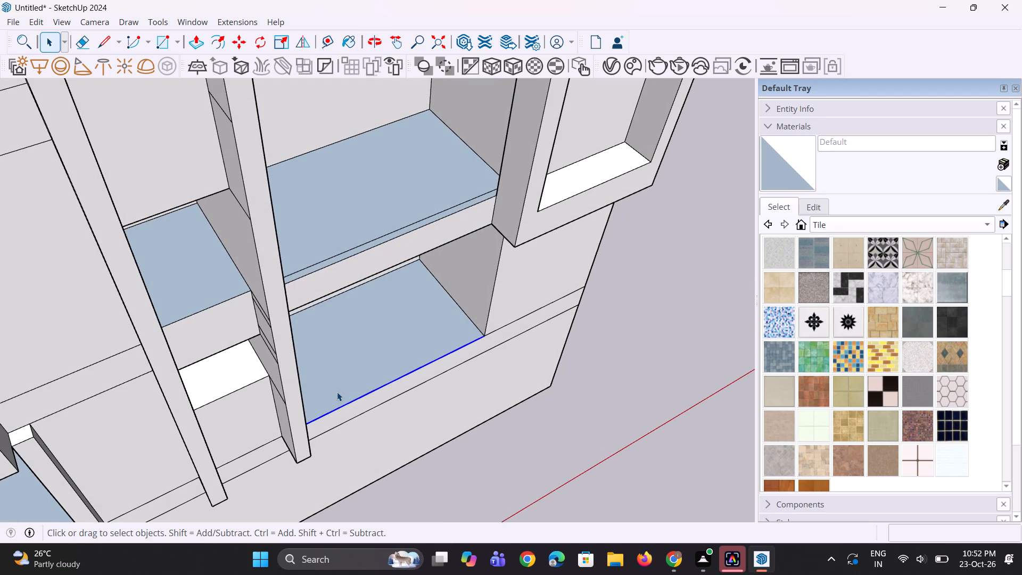
{"action": "scroll", "coordinate": [337, 392], "scroll_direction": "up", "scroll_amount": 5}
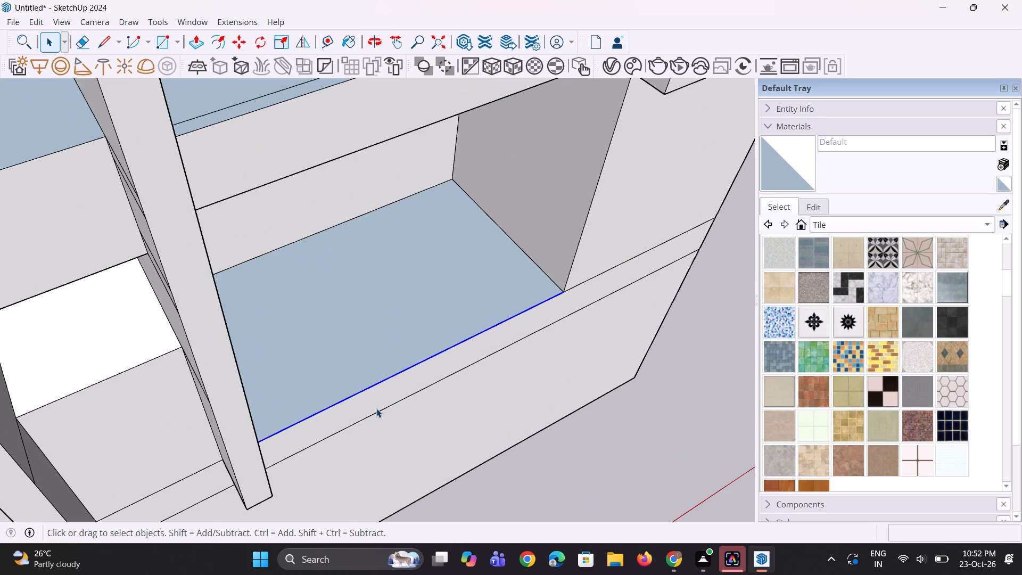
{"action": "key", "text": "m"}
{"action": "scroll", "coordinate": [508, 347], "scroll_direction": "up", "scroll_amount": 2}
{"action": "scroll", "coordinate": [565, 281], "scroll_direction": "up", "scroll_amount": 2}
{"action": "left_click", "coordinate": [573, 286]}
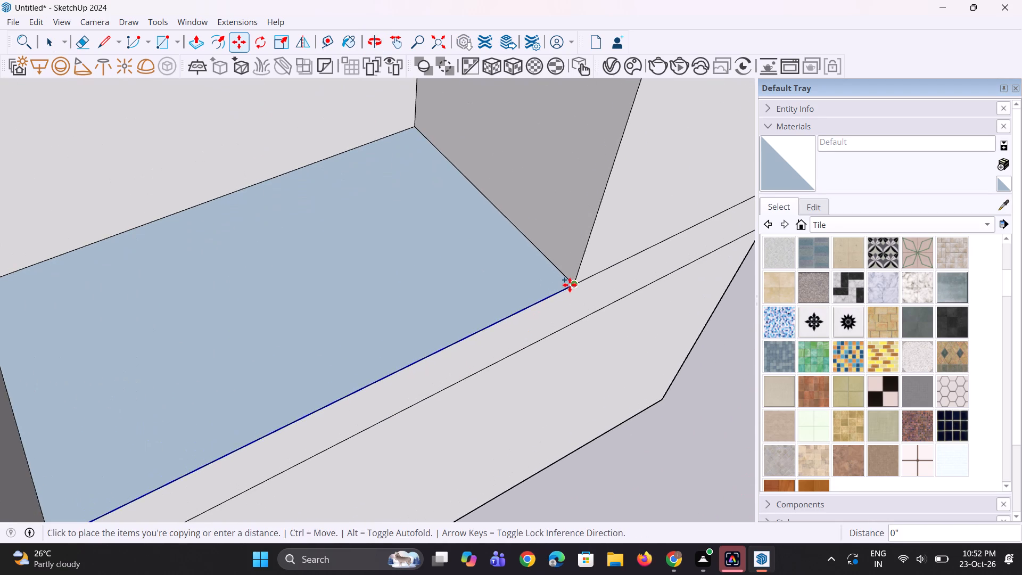
{"action": "left_click", "coordinate": [558, 275]}
{"action": "scroll", "coordinate": [493, 322], "scroll_direction": "down", "scroll_amount": 5}
{"action": "key", "text": "space"}
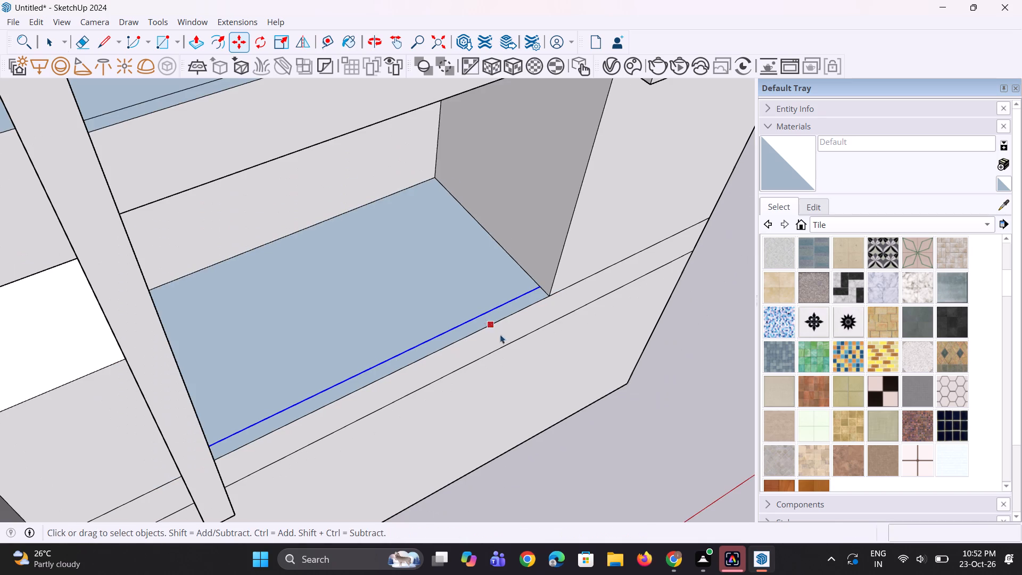
{"action": "key", "text": "space"}
{"action": "left_click", "coordinate": [642, 416]}
Copy the front floor edge of the left bay's bottom opening a short distance inward along the floor.
{"action": "middle_click_drag", "start_coordinate": [635, 427], "coordinate": [557, 422]}
{"action": "scroll", "coordinate": [550, 426], "scroll_direction": "down", "scroll_amount": 5}
{"action": "scroll", "coordinate": [547, 386], "scroll_direction": "up", "scroll_amount": 3}
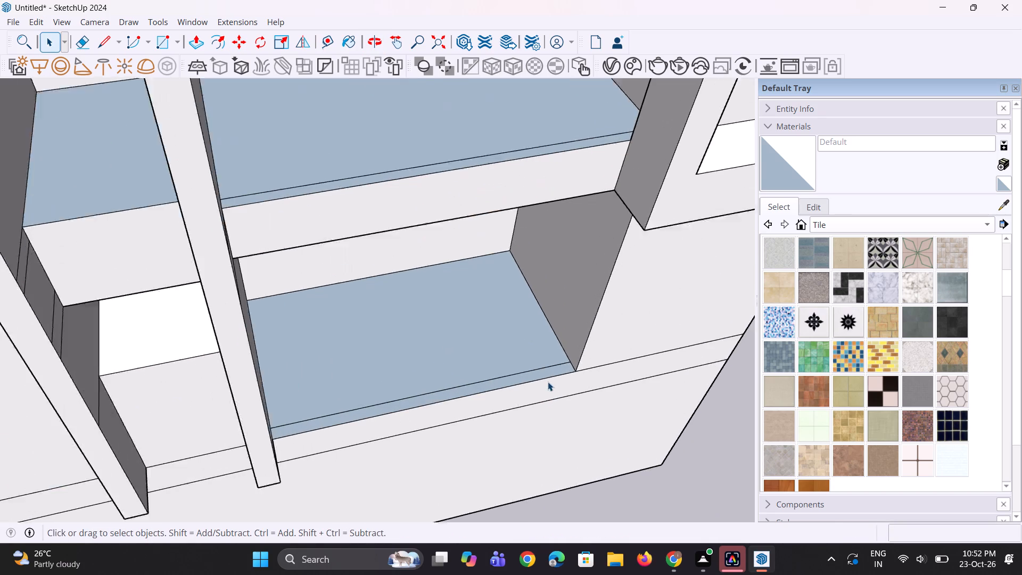
{"action": "scroll", "coordinate": [548, 382], "scroll_direction": "up", "scroll_amount": 2}
{"action": "scroll", "coordinate": [548, 381], "scroll_direction": "down", "scroll_amount": 16}
{"action": "scroll", "coordinate": [295, 478], "scroll_direction": "up", "scroll_amount": 1}
{"action": "middle_click_drag", "start_coordinate": [295, 470], "coordinate": [293, 414]}
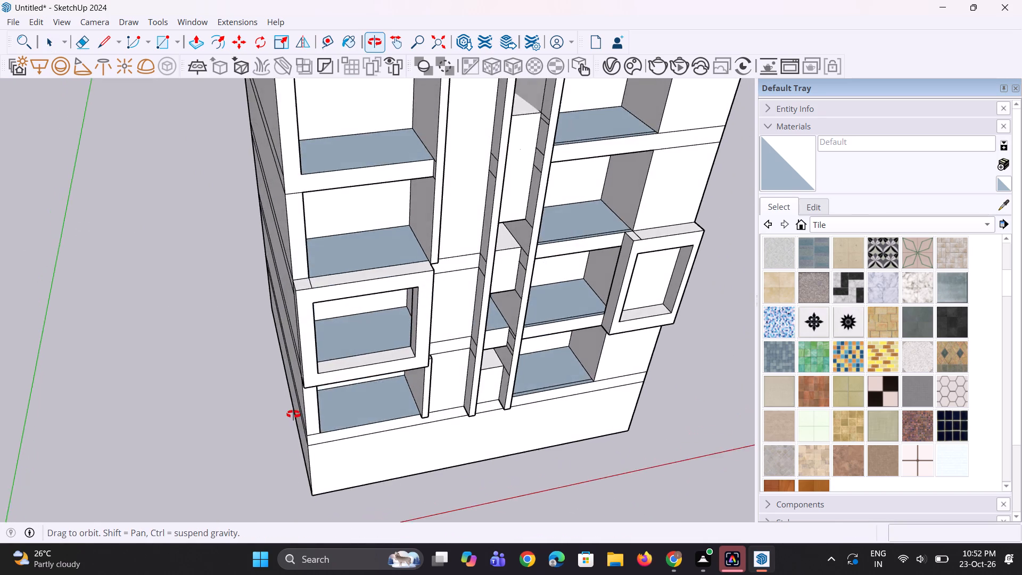
{"action": "middle_click_drag", "start_coordinate": [293, 414], "coordinate": [293, 451]}
{"action": "scroll", "coordinate": [364, 421], "scroll_direction": "up", "scroll_amount": 6}
{"action": "left_click", "coordinate": [365, 410]}
{"action": "scroll", "coordinate": [520, 398], "scroll_direction": "up", "scroll_amount": 4}
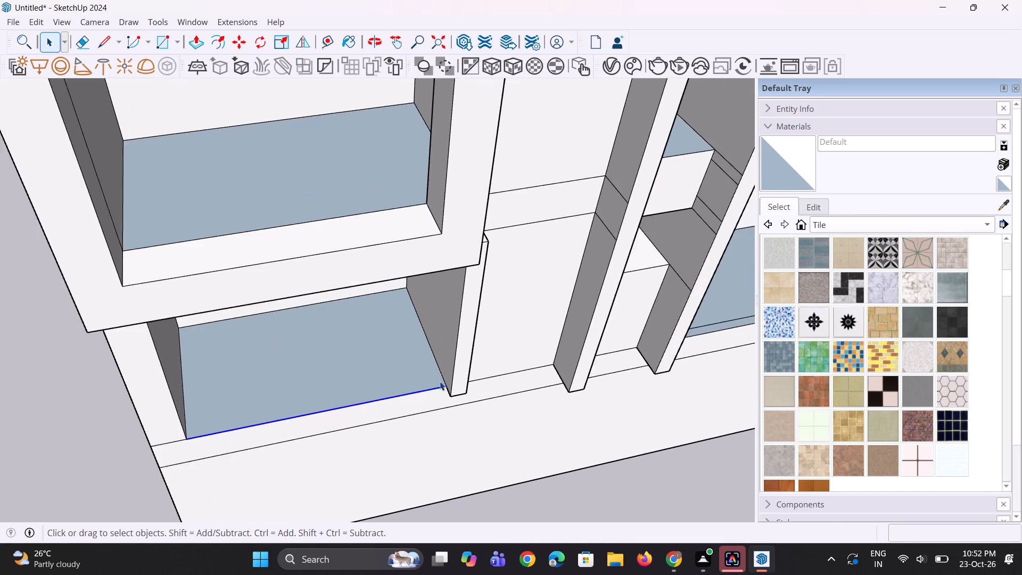
{"action": "scroll", "coordinate": [440, 381], "scroll_direction": "up", "scroll_amount": 6}
{"action": "key", "text": "m"}
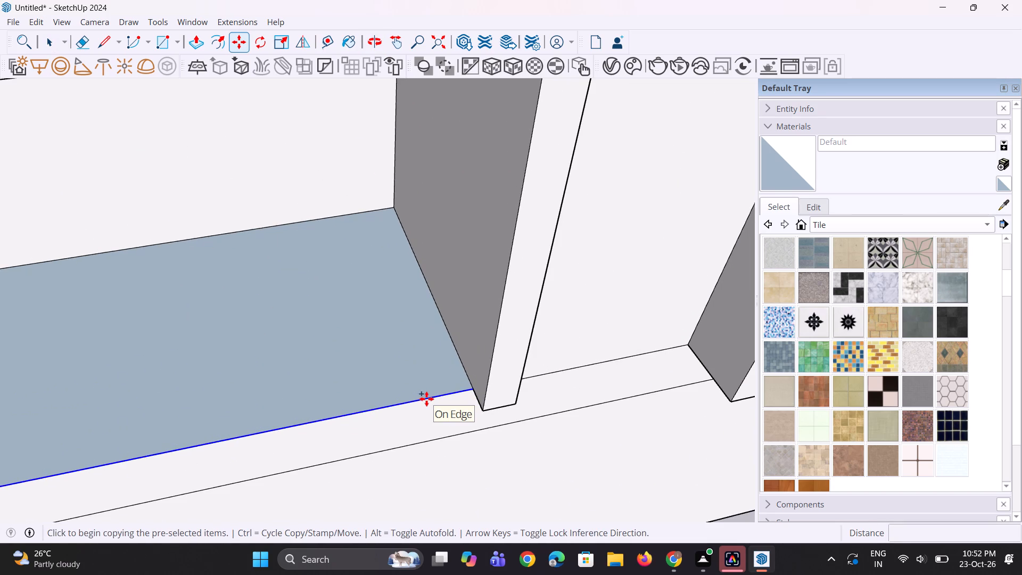
{"action": "scroll", "coordinate": [426, 400], "scroll_direction": "up", "scroll_amount": 4}
{"action": "left_click", "coordinate": [499, 383]}
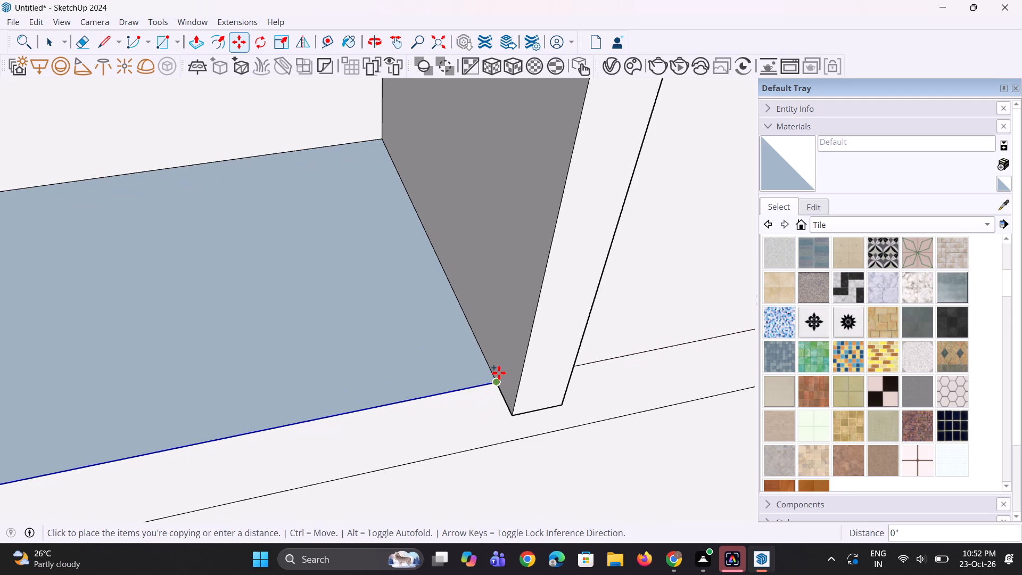
{"action": "left_click", "coordinate": [491, 368]}
{"action": "scroll", "coordinate": [435, 392], "scroll_direction": "down", "scroll_amount": 12}
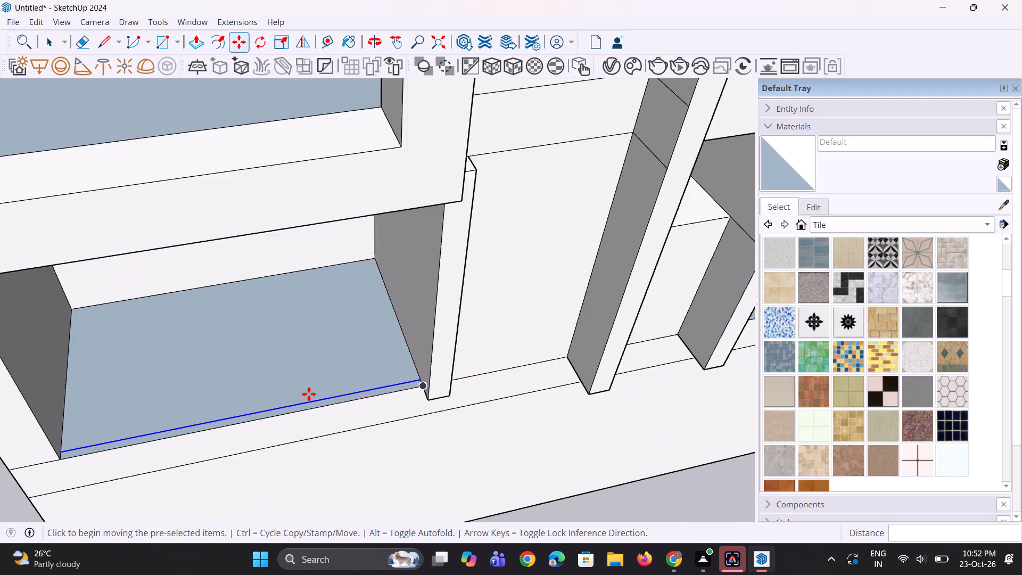
{"action": "scroll", "coordinate": [309, 394], "scroll_direction": "down", "scroll_amount": 3}
{"action": "key", "text": "space"}
{"action": "key", "text": "space"}
Copy the front floor edge of the left bay's opening behind the projecting frame about 5 13/16" inward along the floor.
{"action": "left_click", "coordinate": [326, 246]}
{"action": "scroll", "coordinate": [326, 246], "scroll_direction": "up", "scroll_amount": 2}
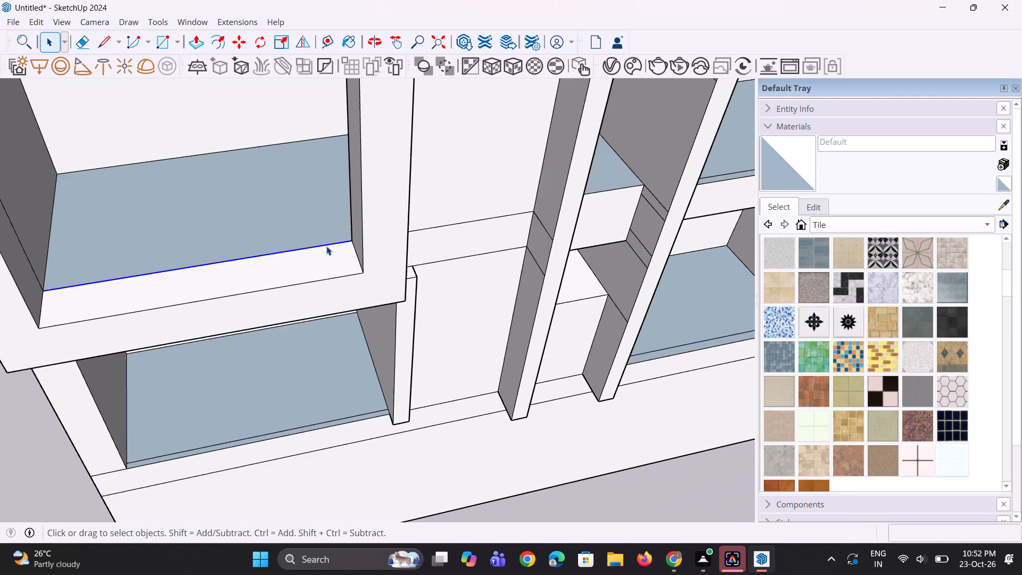
{"action": "scroll", "coordinate": [326, 246], "scroll_direction": "up", "scroll_amount": 7}
{"action": "middle_click_drag", "start_coordinate": [320, 253], "coordinate": [491, 330]}
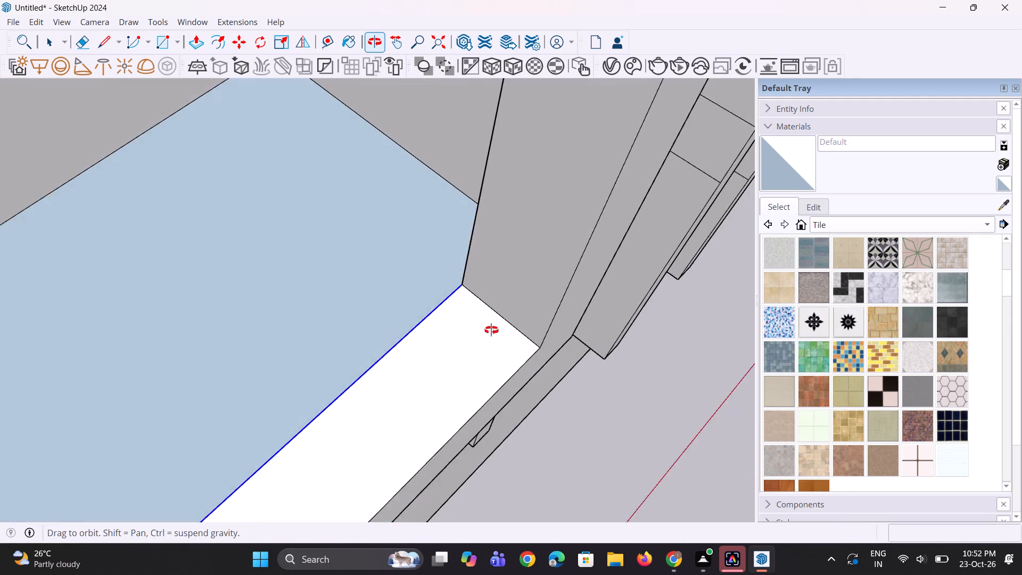
{"action": "middle_click_drag", "start_coordinate": [491, 330], "coordinate": [391, 328]}
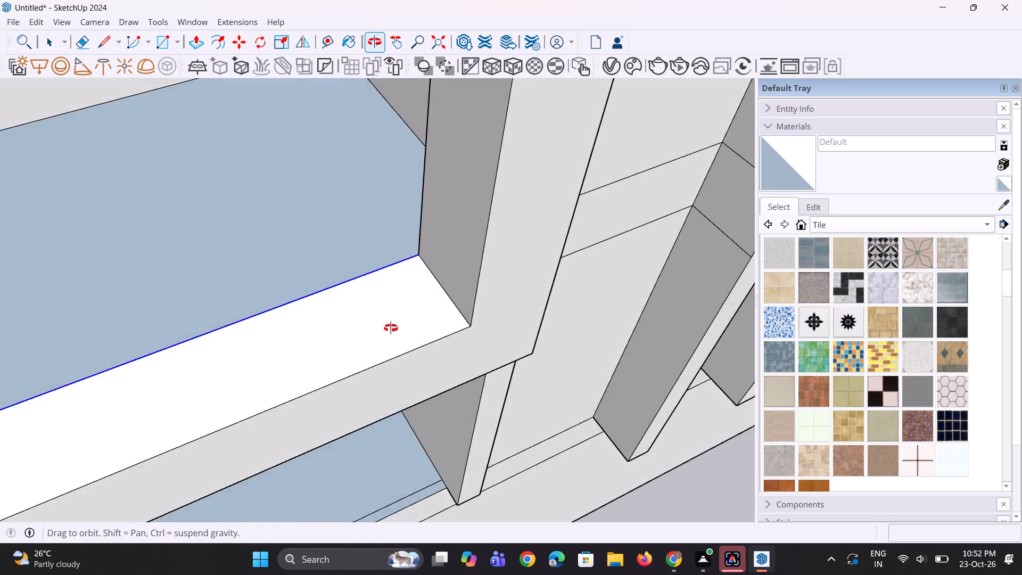
{"action": "middle_click_drag", "start_coordinate": [391, 328], "coordinate": [439, 285]}
{"action": "scroll", "coordinate": [438, 240], "scroll_direction": "up", "scroll_amount": 5}
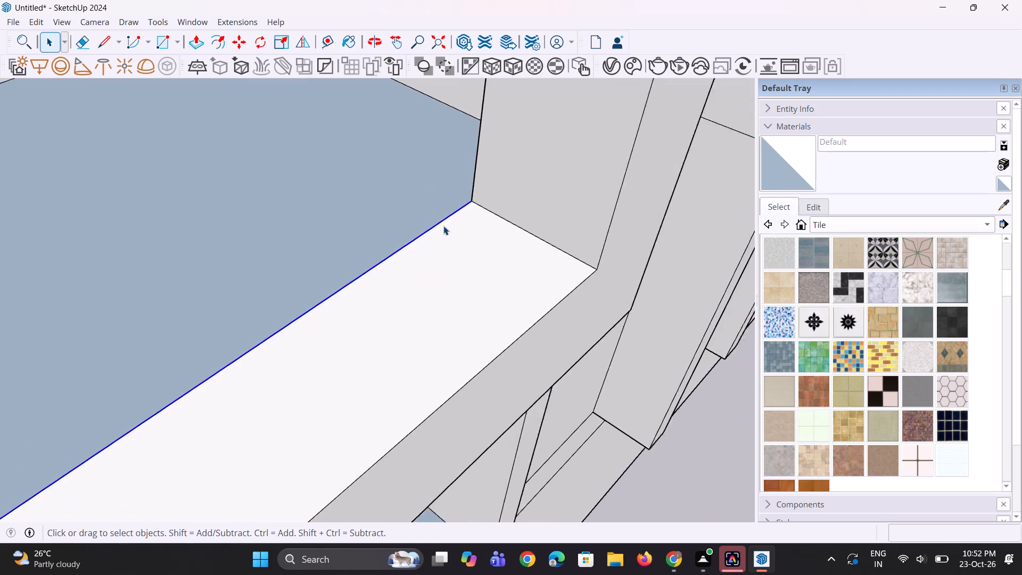
{"action": "scroll", "coordinate": [443, 226], "scroll_direction": "up", "scroll_amount": 8}
{"action": "scroll", "coordinate": [436, 215], "scroll_direction": "down", "scroll_amount": 12}
{"action": "middle_click_drag", "start_coordinate": [436, 215], "coordinate": [475, 252]}
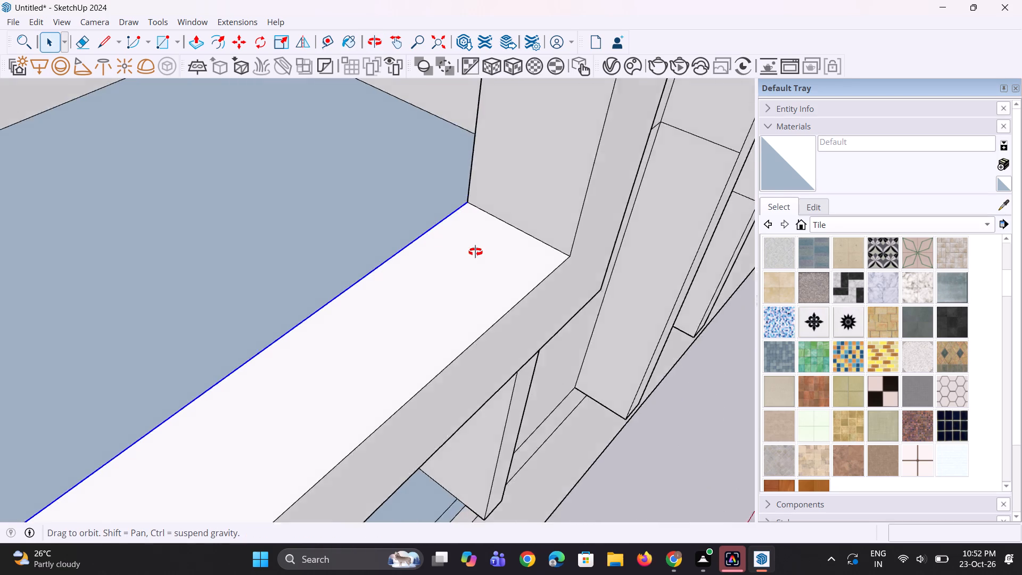
{"action": "middle_click_drag", "start_coordinate": [475, 252], "coordinate": [579, 198]}
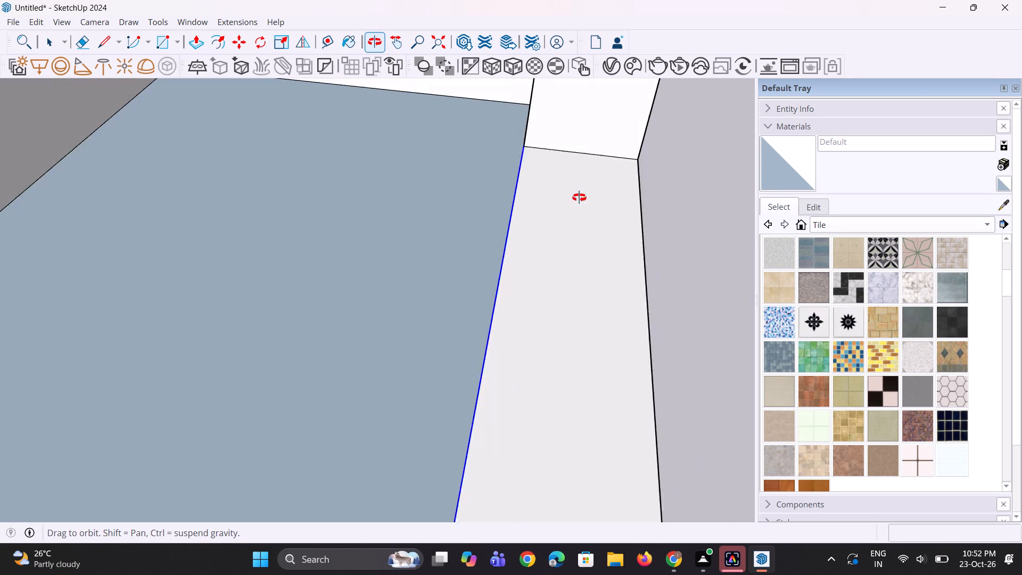
{"action": "middle_click_drag", "start_coordinate": [579, 198], "coordinate": [540, 210]}
{"action": "key", "text": "m"}
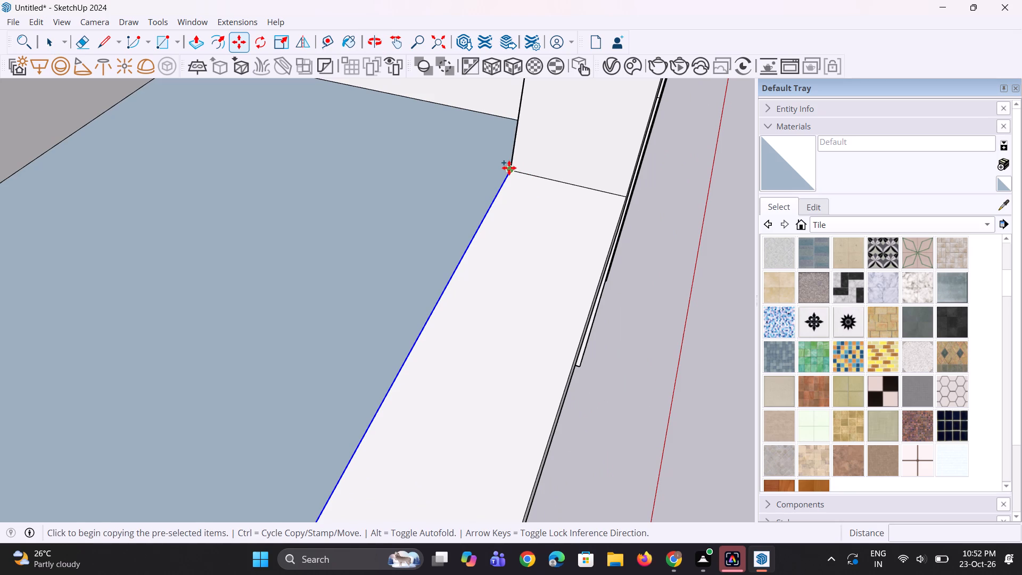
{"action": "left_click", "coordinate": [509, 168]}
{"action": "left_click", "coordinate": [488, 163]}
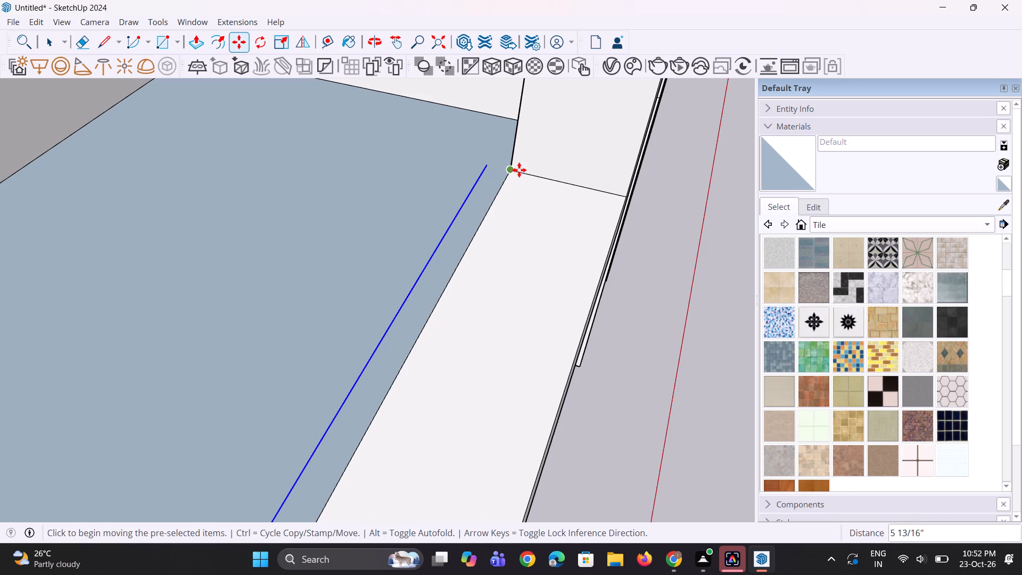
Draw a short line joining the front floor corner behind the left projecting frame to the copied edge's end, closing off the strip.
{"action": "key", "text": "l"}
{"action": "scroll", "coordinate": [502, 171], "scroll_direction": "up", "scroll_amount": 1}
{"action": "left_click", "coordinate": [510, 171]}
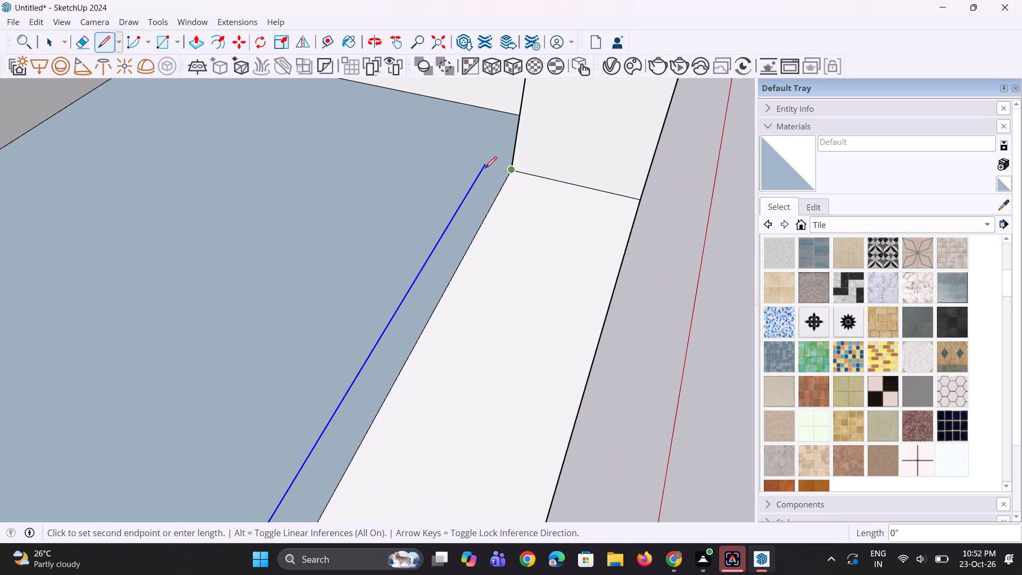
{"action": "left_click", "coordinate": [483, 168]}
{"action": "scroll", "coordinate": [403, 167], "scroll_direction": "down", "scroll_amount": 4}
{"action": "middle_click_drag", "start_coordinate": [407, 212], "coordinate": [140, 267]}
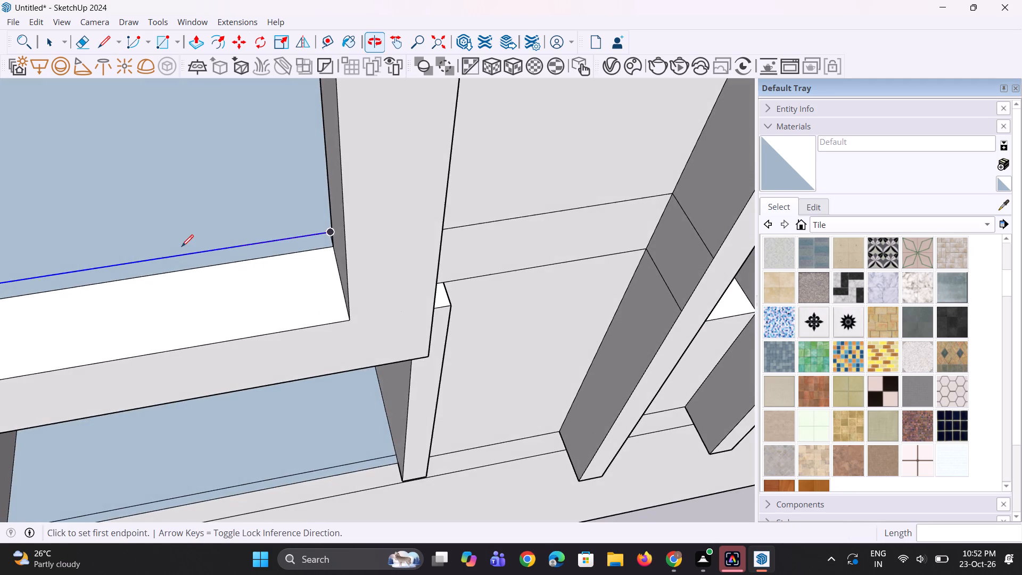
{"action": "scroll", "coordinate": [244, 213], "scroll_direction": "down", "scroll_amount": 10}
{"action": "middle_click_drag", "start_coordinate": [38, 246], "coordinate": [24, 306]}
{"action": "scroll", "coordinate": [77, 278], "scroll_direction": "up", "scroll_amount": 4}
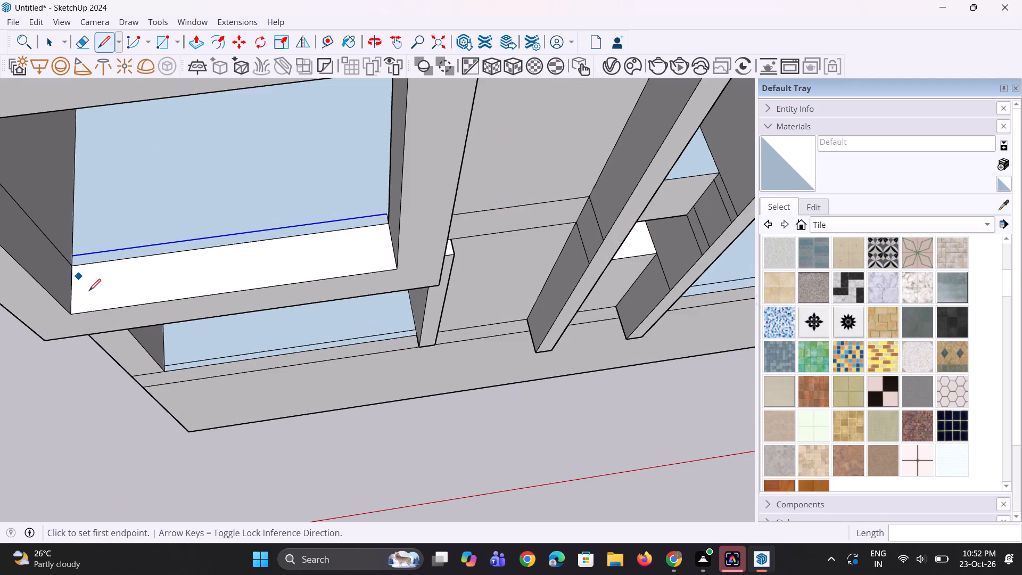
{"action": "key", "text": "space"}
{"action": "left_click", "coordinate": [40, 371]}
{"action": "left_click", "coordinate": [104, 254]}
Copy the front floor edge of the left bay's opening directly above the lower projecting frame about 5" inward along the floor.
{"action": "scroll", "coordinate": [156, 253], "scroll_direction": "down", "scroll_amount": 11}
{"action": "middle_click_drag", "start_coordinate": [186, 229], "coordinate": [254, 244]}
{"action": "scroll", "coordinate": [202, 205], "scroll_direction": "up", "scroll_amount": 4}
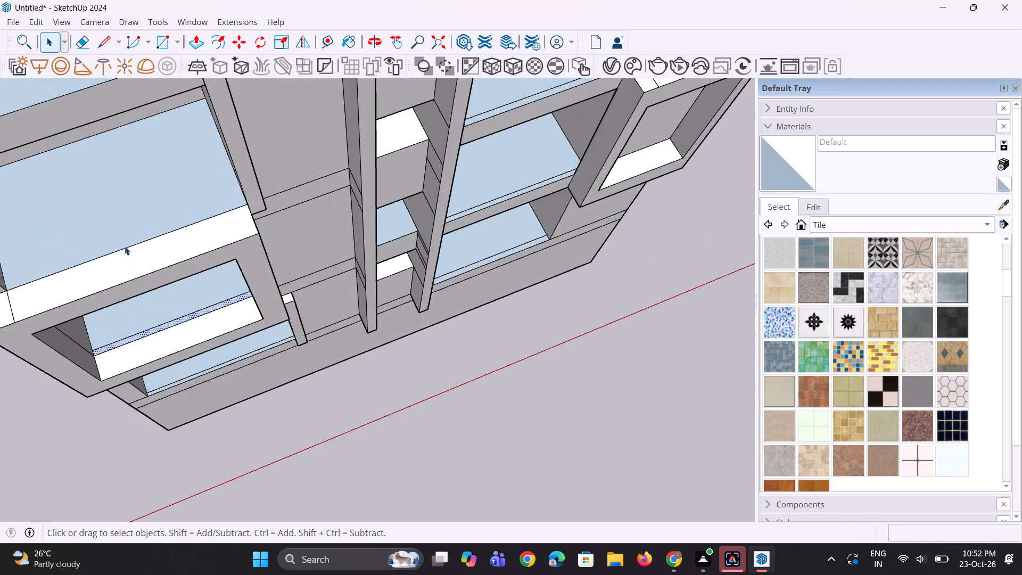
{"action": "scroll", "coordinate": [125, 246], "scroll_direction": "up", "scroll_amount": 4}
{"action": "middle_click_drag", "start_coordinate": [102, 272], "coordinate": [332, 224]}
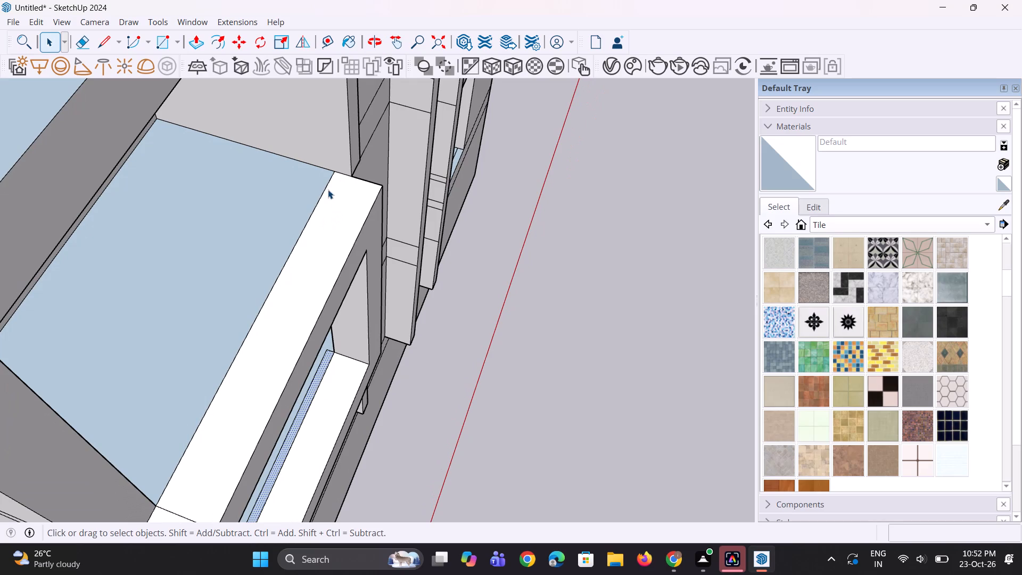
{"action": "left_click", "coordinate": [325, 188]}
{"action": "scroll", "coordinate": [325, 188], "scroll_direction": "up", "scroll_amount": 2}
{"action": "key", "text": "m"}
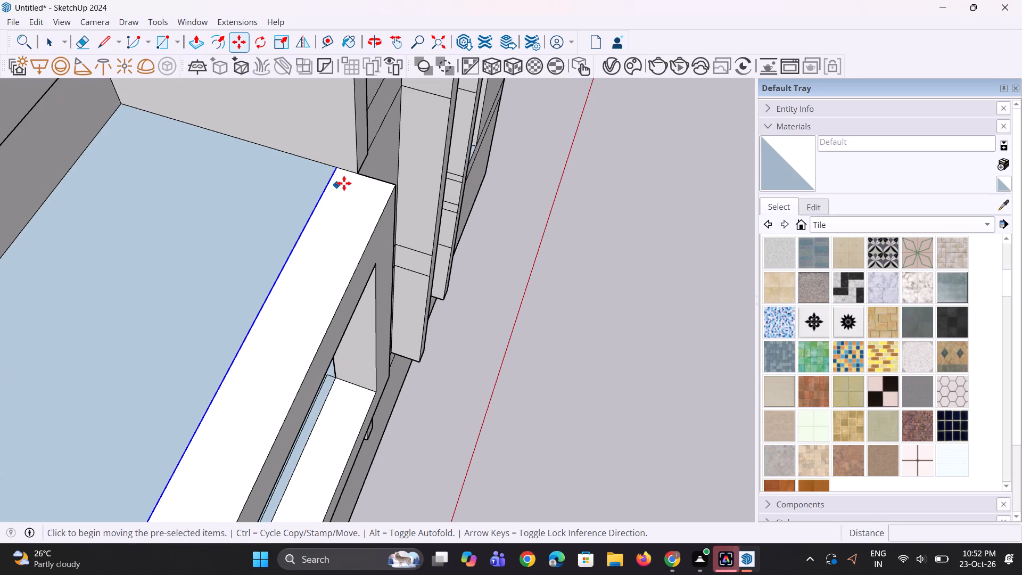
{"action": "left_click", "coordinate": [340, 165]}
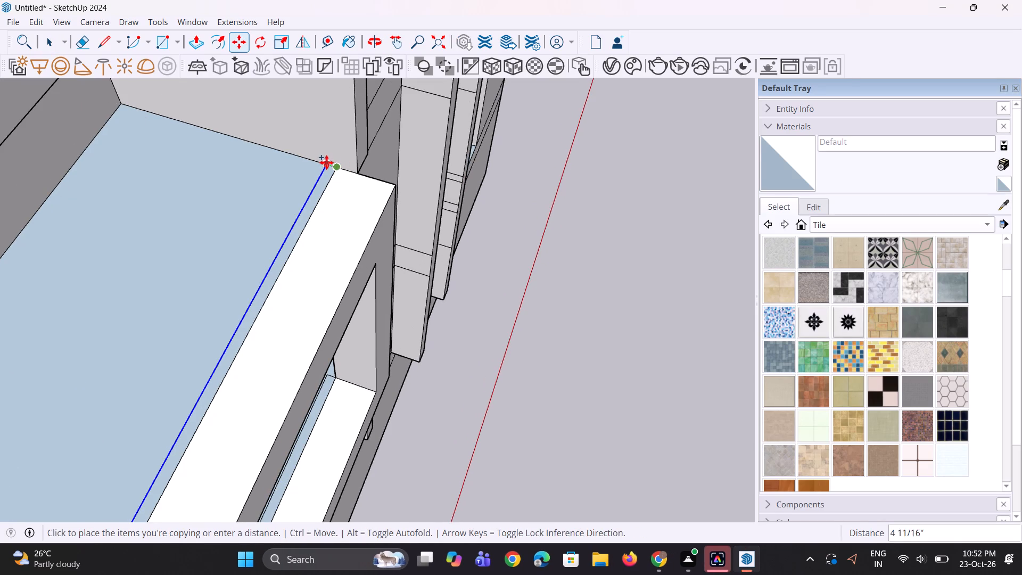
{"action": "left_click", "coordinate": [323, 162]}
{"action": "scroll", "coordinate": [244, 206], "scroll_direction": "down", "scroll_amount": 3}
{"action": "key", "text": "space"}
{"action": "key", "text": "space"}
{"action": "left_click", "coordinate": [472, 284]}
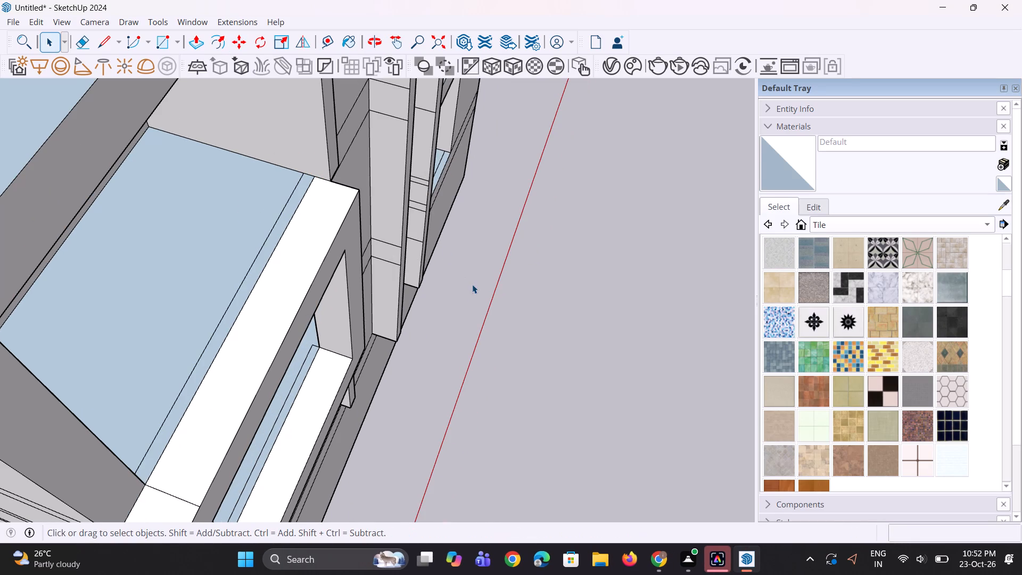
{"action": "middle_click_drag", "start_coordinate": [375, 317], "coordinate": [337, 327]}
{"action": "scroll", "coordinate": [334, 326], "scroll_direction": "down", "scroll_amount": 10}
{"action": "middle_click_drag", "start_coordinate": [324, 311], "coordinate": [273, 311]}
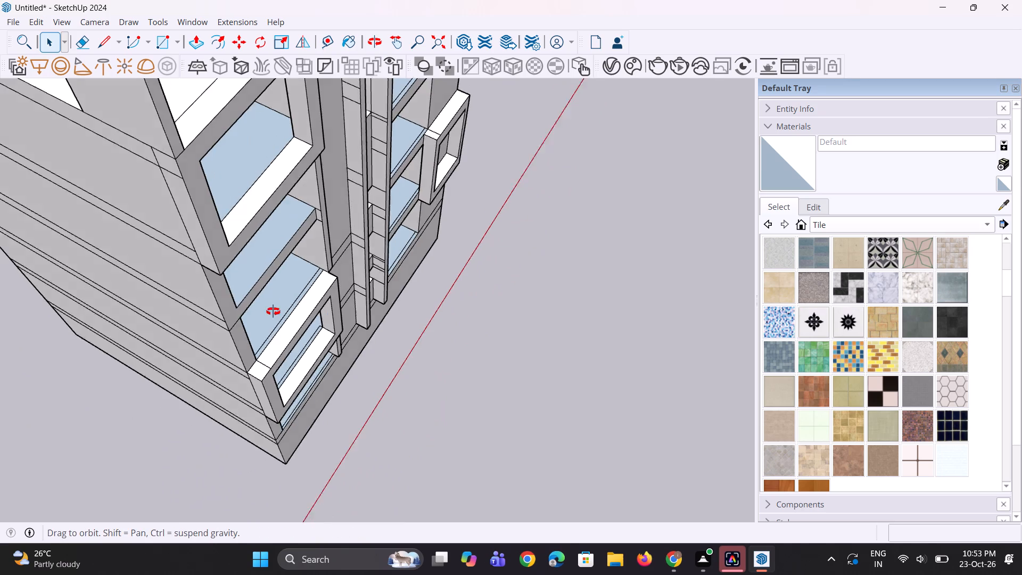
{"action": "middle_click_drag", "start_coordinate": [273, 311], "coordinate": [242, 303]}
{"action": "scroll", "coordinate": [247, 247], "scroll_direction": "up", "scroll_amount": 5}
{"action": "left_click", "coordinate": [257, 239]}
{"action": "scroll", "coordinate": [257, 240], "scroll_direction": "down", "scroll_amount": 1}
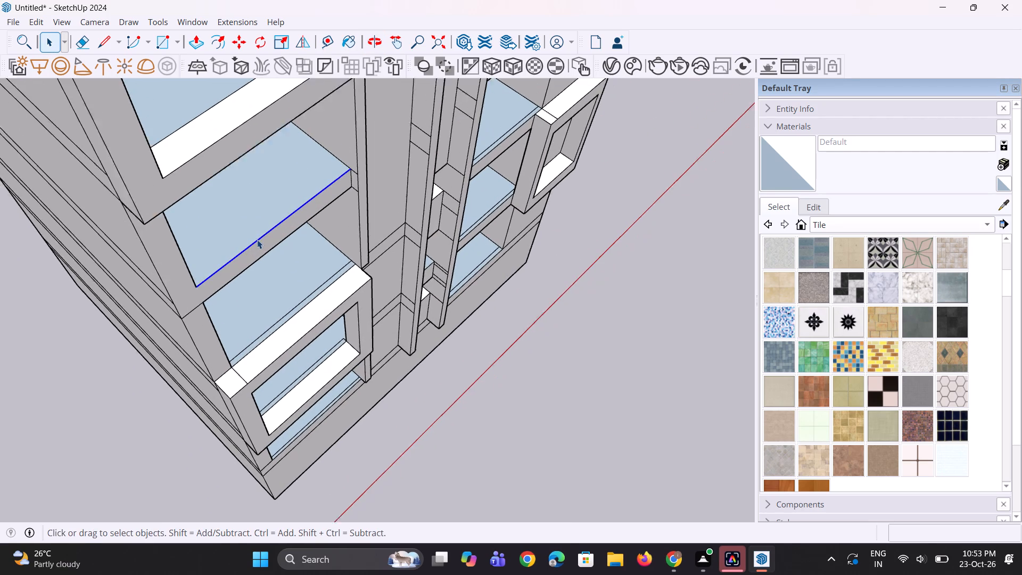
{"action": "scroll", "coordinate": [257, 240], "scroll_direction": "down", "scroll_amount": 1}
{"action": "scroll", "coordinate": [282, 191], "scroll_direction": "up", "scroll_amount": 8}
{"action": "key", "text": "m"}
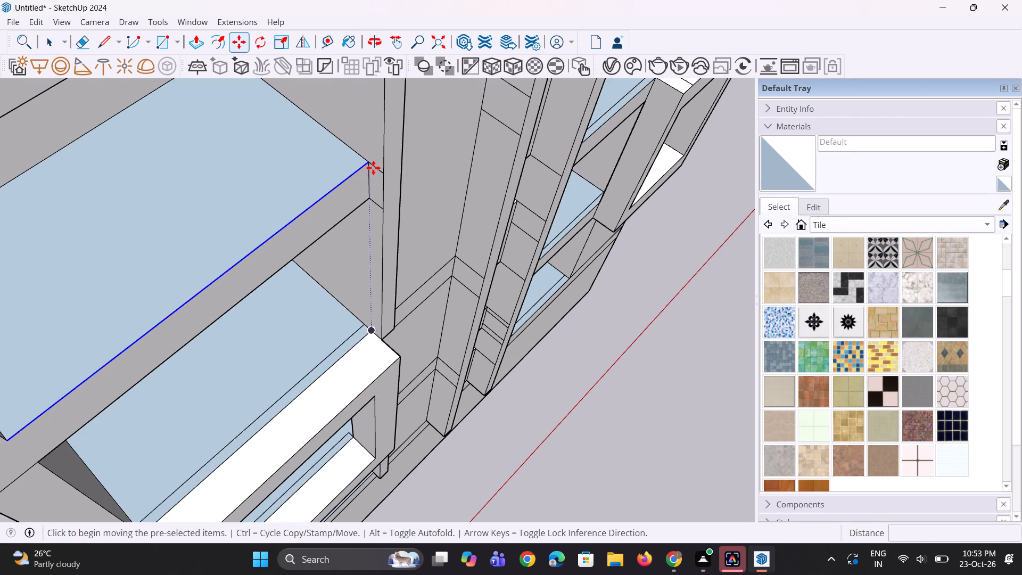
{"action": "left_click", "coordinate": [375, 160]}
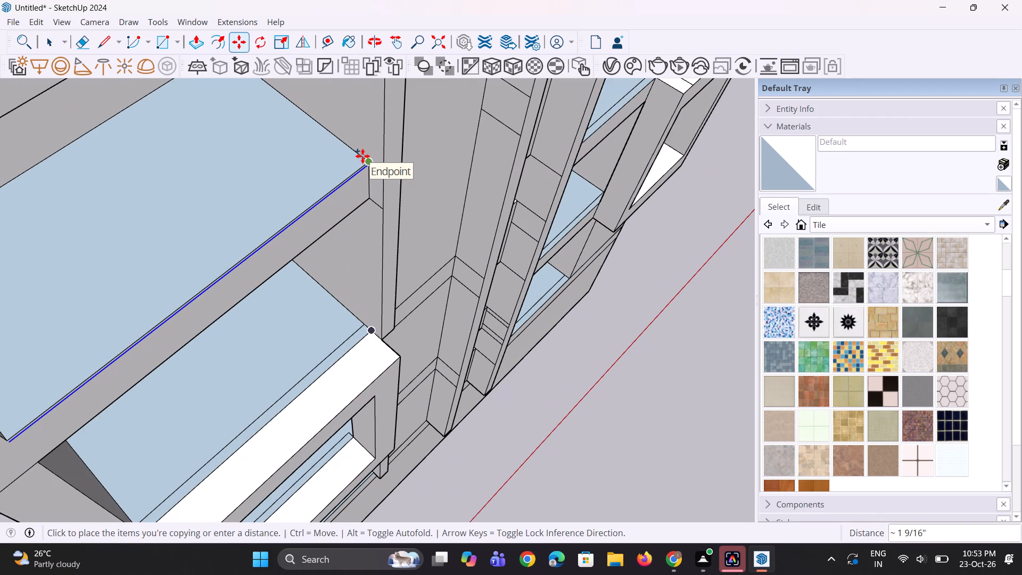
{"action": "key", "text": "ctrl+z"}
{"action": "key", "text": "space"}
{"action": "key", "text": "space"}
Copy the front floor edge of the left bay's opening two levels above the lower frame about 5 5/8" inward along the floor.
{"action": "left_click", "coordinate": [359, 169]}
{"action": "scroll", "coordinate": [359, 169], "scroll_direction": "up", "scroll_amount": 1}
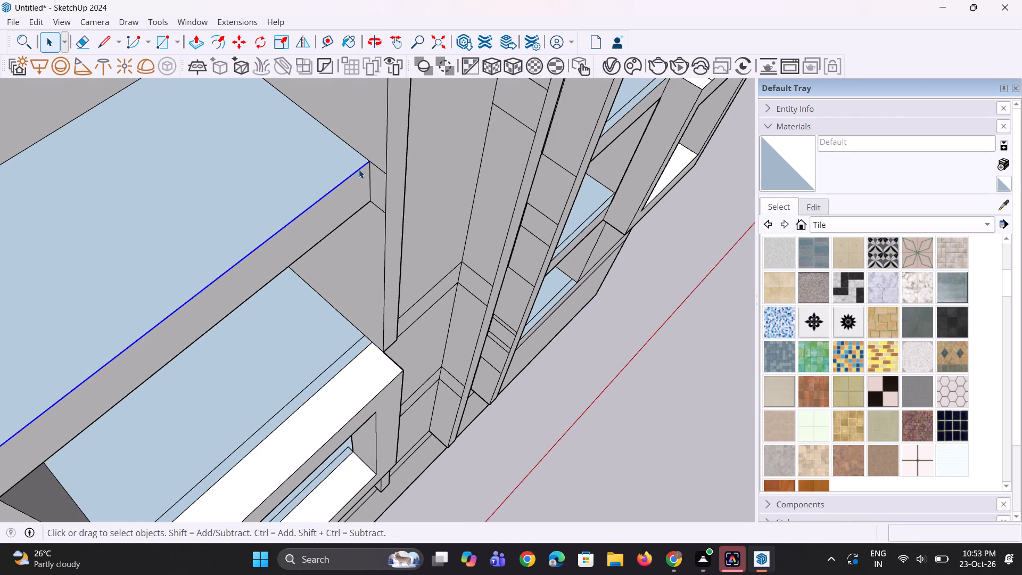
{"action": "key", "text": "m"}
{"action": "left_click", "coordinate": [366, 162]}
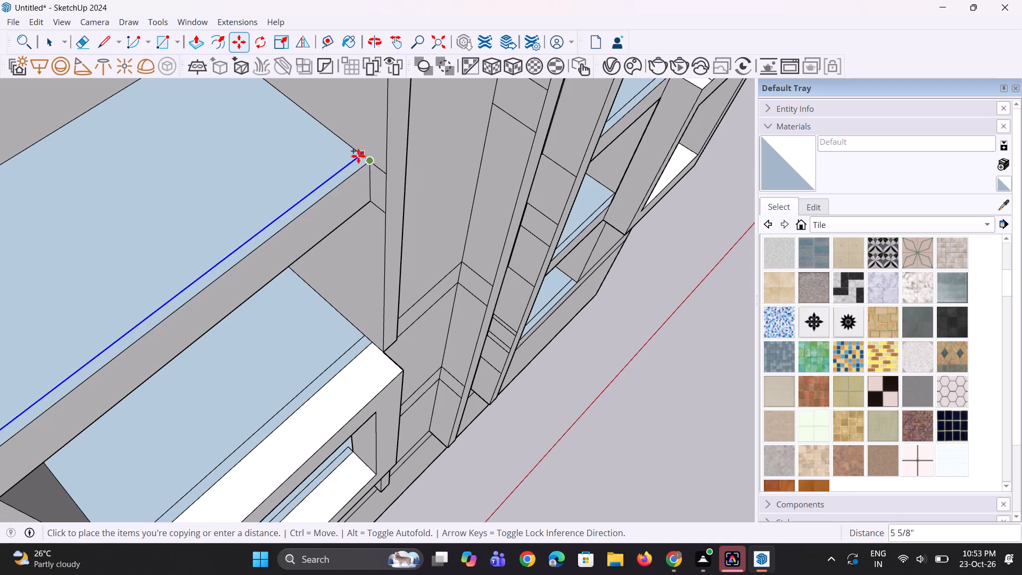
{"action": "left_click", "coordinate": [356, 155]}
{"action": "key", "text": "space"}
{"action": "key", "text": "space"}
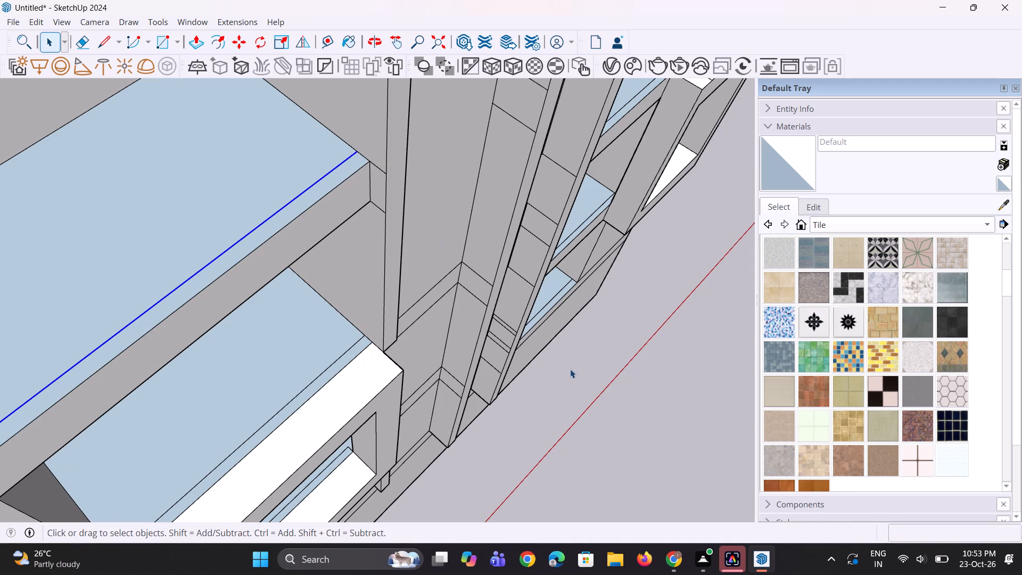
{"action": "left_click", "coordinate": [570, 369]}
Copy the front floor edge behind the large upper left projecting frame about 7 5/16" inward along the floor.
{"action": "scroll", "coordinate": [171, 274], "scroll_direction": "down", "scroll_amount": 5}
{"action": "middle_click_drag", "start_coordinate": [245, 311], "coordinate": [190, 314]}
{"action": "scroll", "coordinate": [206, 292], "scroll_direction": "down", "scroll_amount": 8}
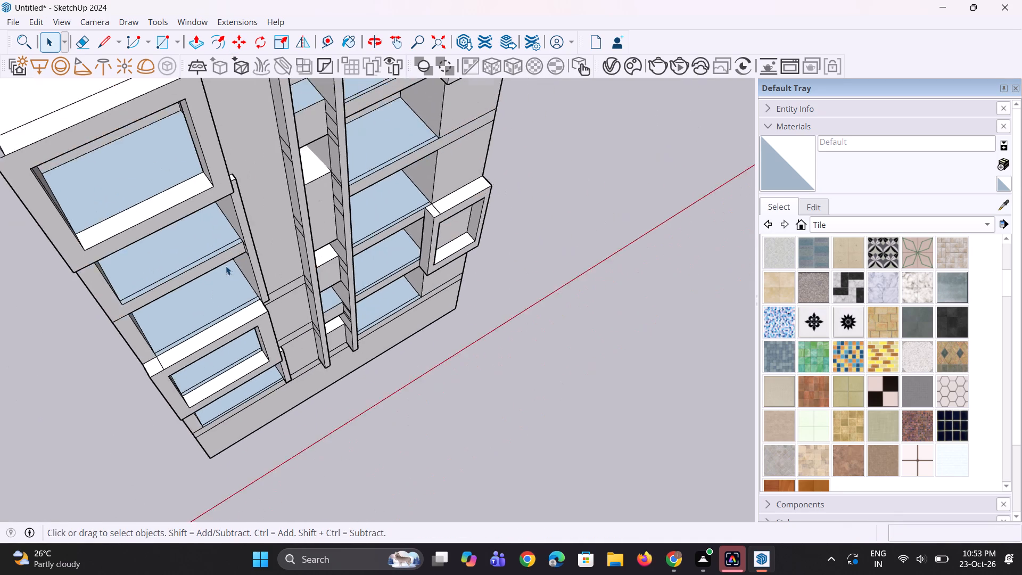
{"action": "scroll", "coordinate": [226, 266], "scroll_direction": "down", "scroll_amount": 5}
{"action": "scroll", "coordinate": [195, 239], "scroll_direction": "up", "scroll_amount": 15}
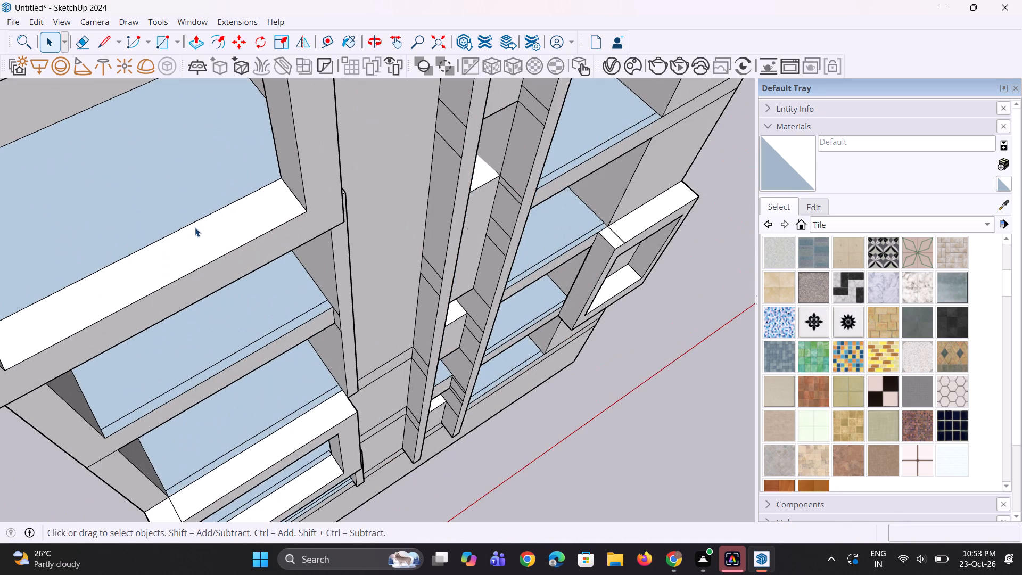
{"action": "left_click", "coordinate": [205, 217]}
{"action": "middle_click_drag", "start_coordinate": [207, 216], "coordinate": [313, 221]}
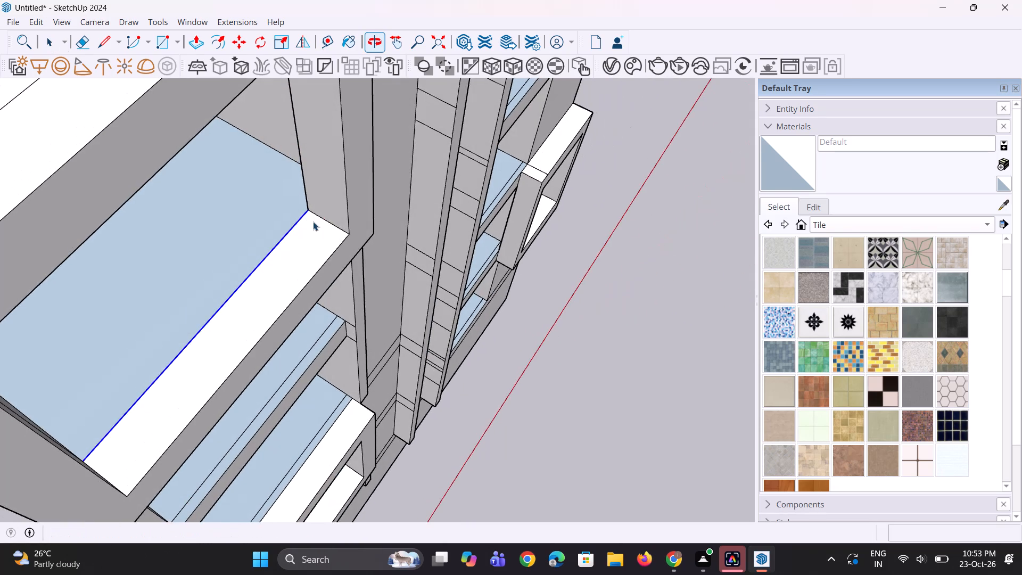
{"action": "scroll", "coordinate": [313, 221], "scroll_direction": "up", "scroll_amount": 2}
{"action": "key", "text": "m"}
{"action": "scroll", "coordinate": [321, 216], "scroll_direction": "up", "scroll_amount": 2, "text": "ctrl"}
{"action": "left_click", "coordinate": [304, 202]}
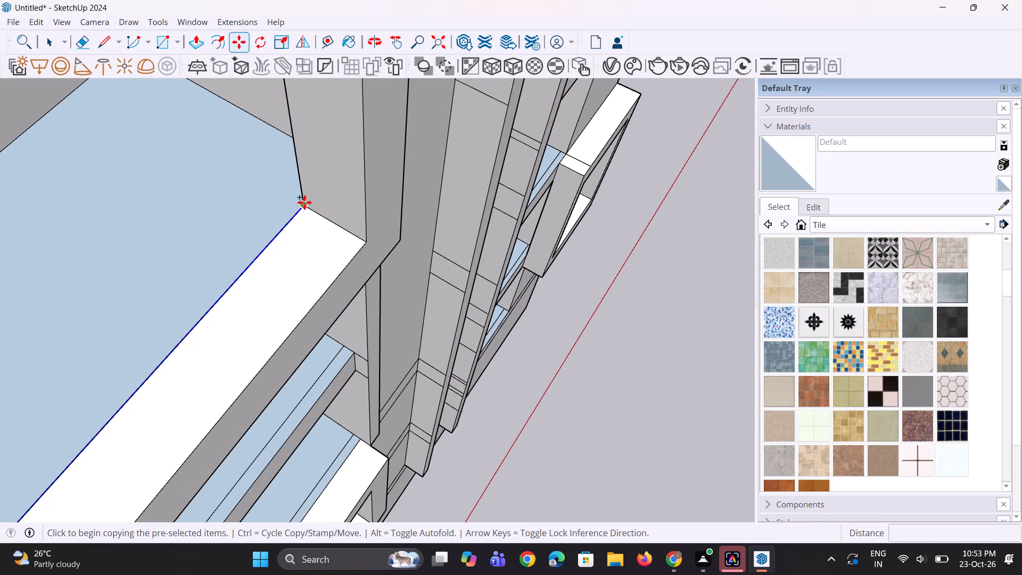
{"action": "left_click", "coordinate": [287, 196]}
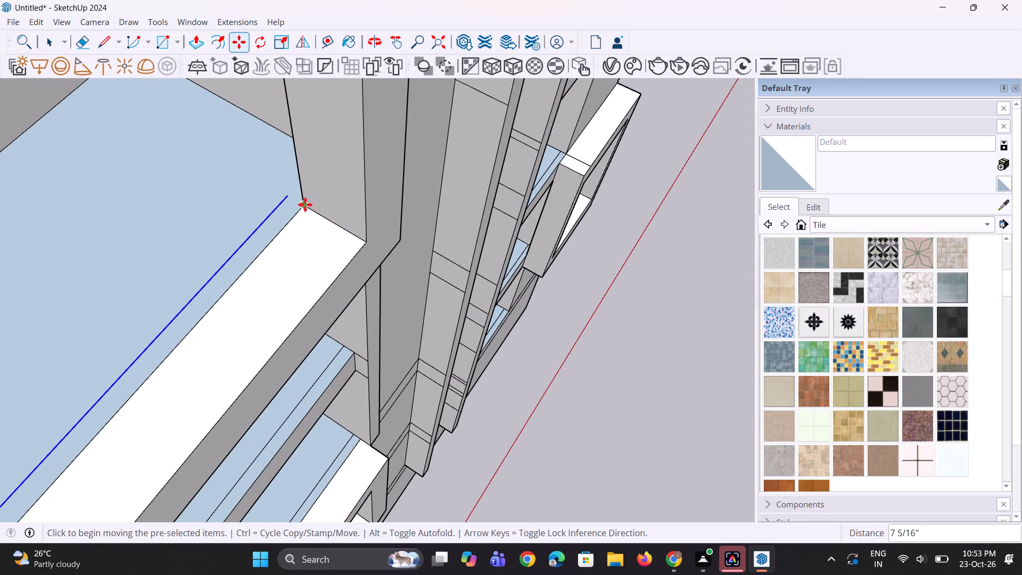
Draw a short line joining the floor corner behind the upper left frame to the copied edge's end, closing off the strip.
{"action": "key", "text": "l"}
{"action": "left_click", "coordinate": [307, 205]}
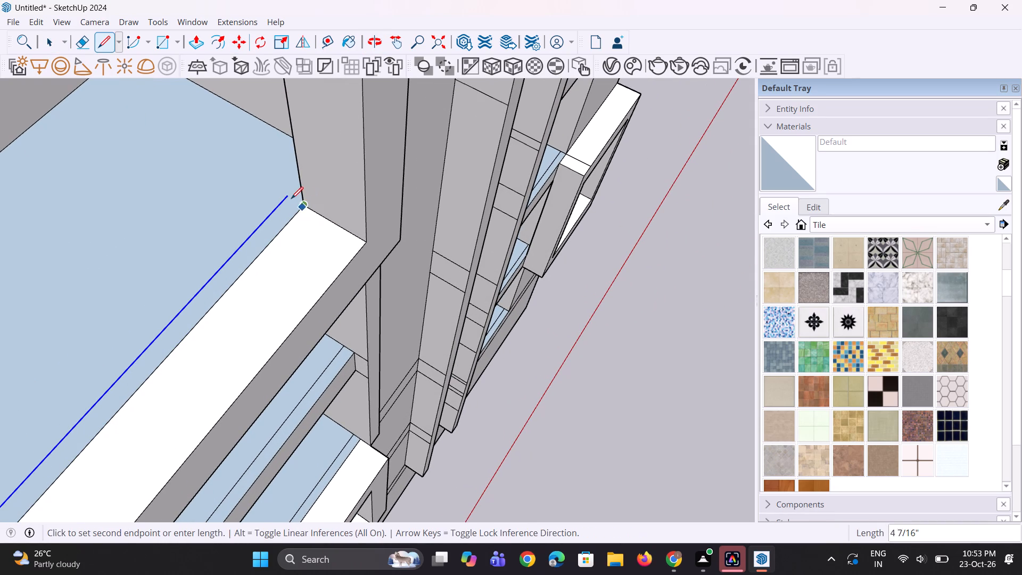
{"action": "left_click", "coordinate": [287, 197]}
{"action": "scroll", "coordinate": [232, 241], "scroll_direction": "down", "scroll_amount": 4}
{"action": "key", "text": "space"}
{"action": "key", "text": "space"}
{"action": "left_click", "coordinate": [586, 352]}
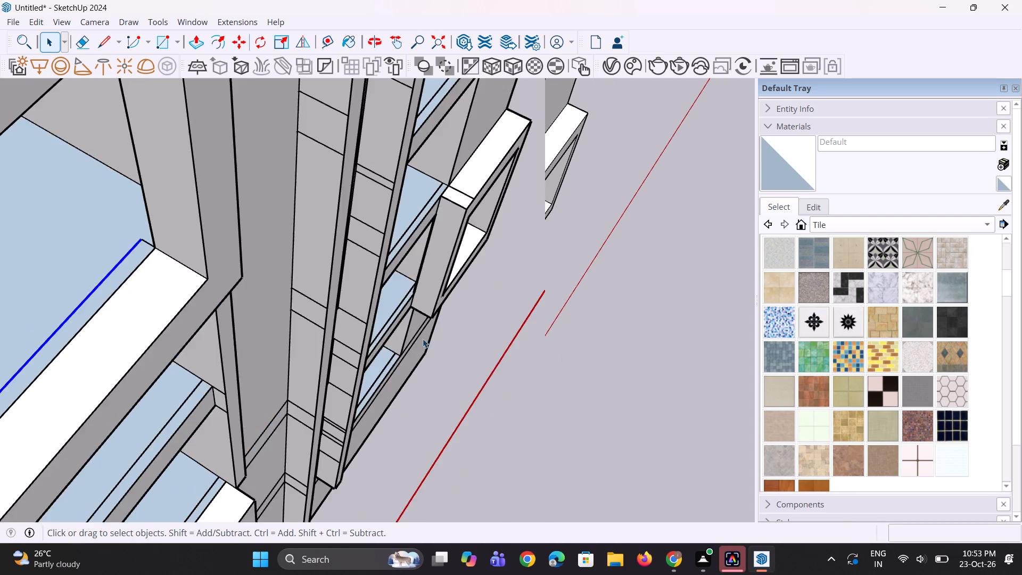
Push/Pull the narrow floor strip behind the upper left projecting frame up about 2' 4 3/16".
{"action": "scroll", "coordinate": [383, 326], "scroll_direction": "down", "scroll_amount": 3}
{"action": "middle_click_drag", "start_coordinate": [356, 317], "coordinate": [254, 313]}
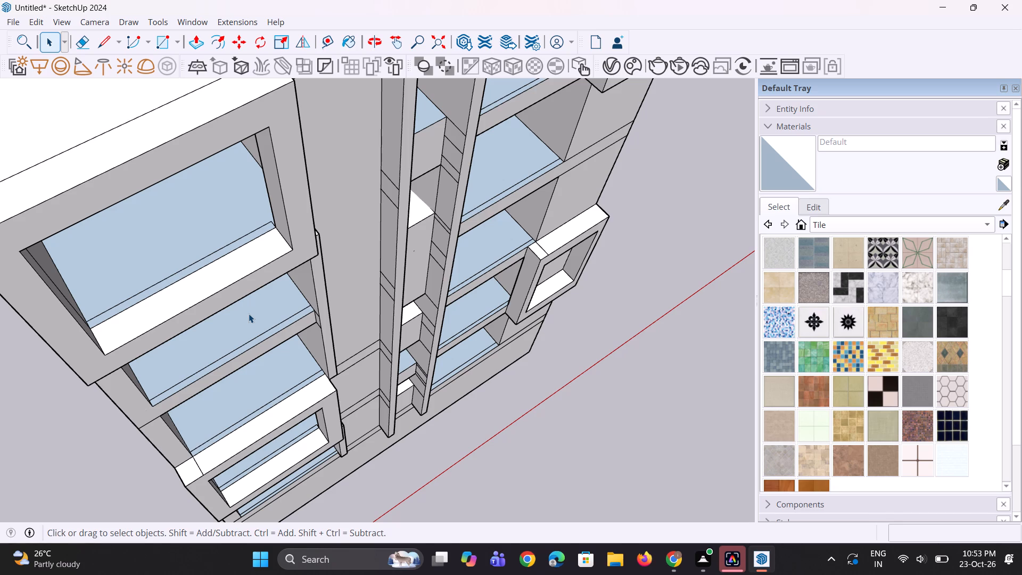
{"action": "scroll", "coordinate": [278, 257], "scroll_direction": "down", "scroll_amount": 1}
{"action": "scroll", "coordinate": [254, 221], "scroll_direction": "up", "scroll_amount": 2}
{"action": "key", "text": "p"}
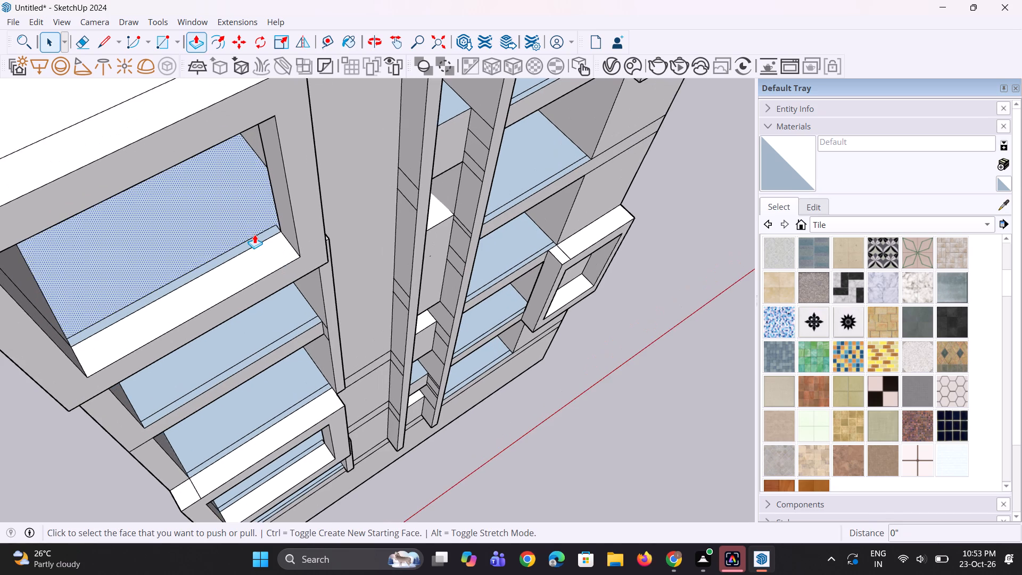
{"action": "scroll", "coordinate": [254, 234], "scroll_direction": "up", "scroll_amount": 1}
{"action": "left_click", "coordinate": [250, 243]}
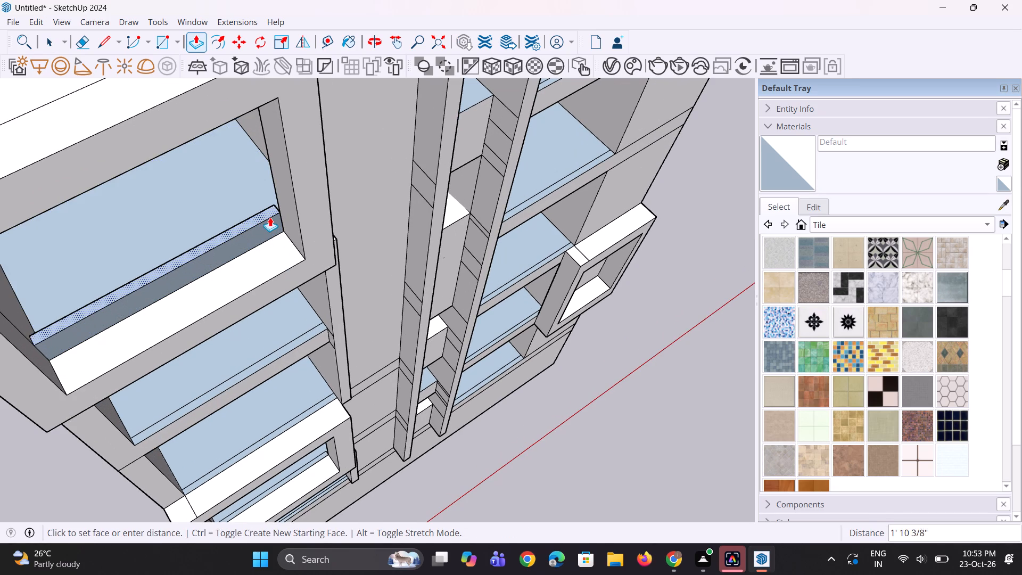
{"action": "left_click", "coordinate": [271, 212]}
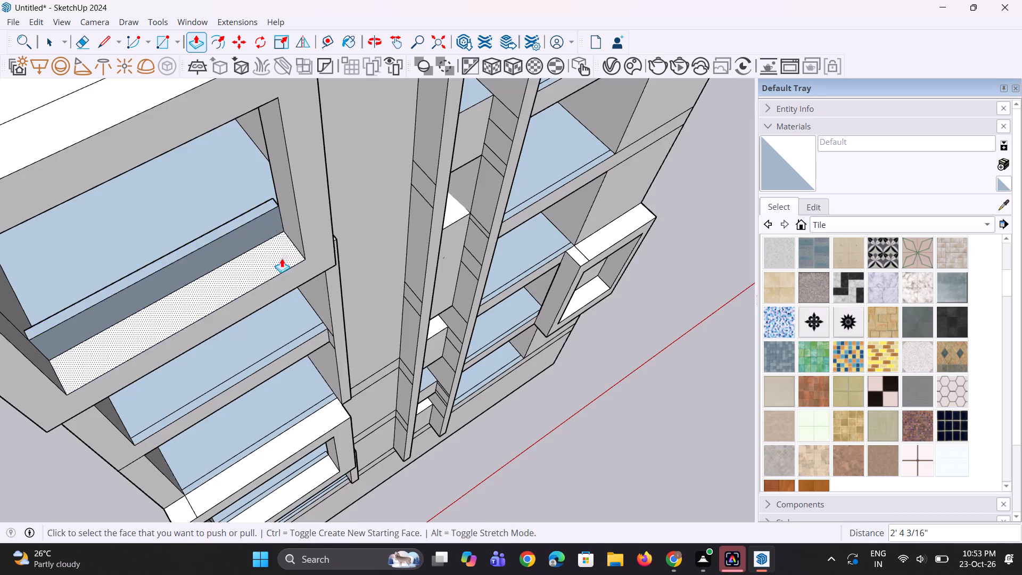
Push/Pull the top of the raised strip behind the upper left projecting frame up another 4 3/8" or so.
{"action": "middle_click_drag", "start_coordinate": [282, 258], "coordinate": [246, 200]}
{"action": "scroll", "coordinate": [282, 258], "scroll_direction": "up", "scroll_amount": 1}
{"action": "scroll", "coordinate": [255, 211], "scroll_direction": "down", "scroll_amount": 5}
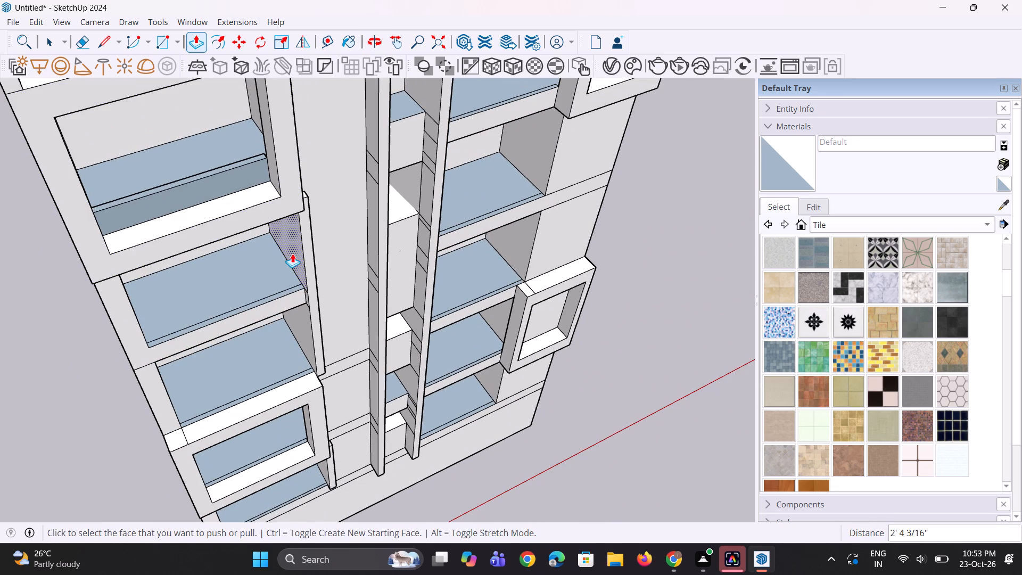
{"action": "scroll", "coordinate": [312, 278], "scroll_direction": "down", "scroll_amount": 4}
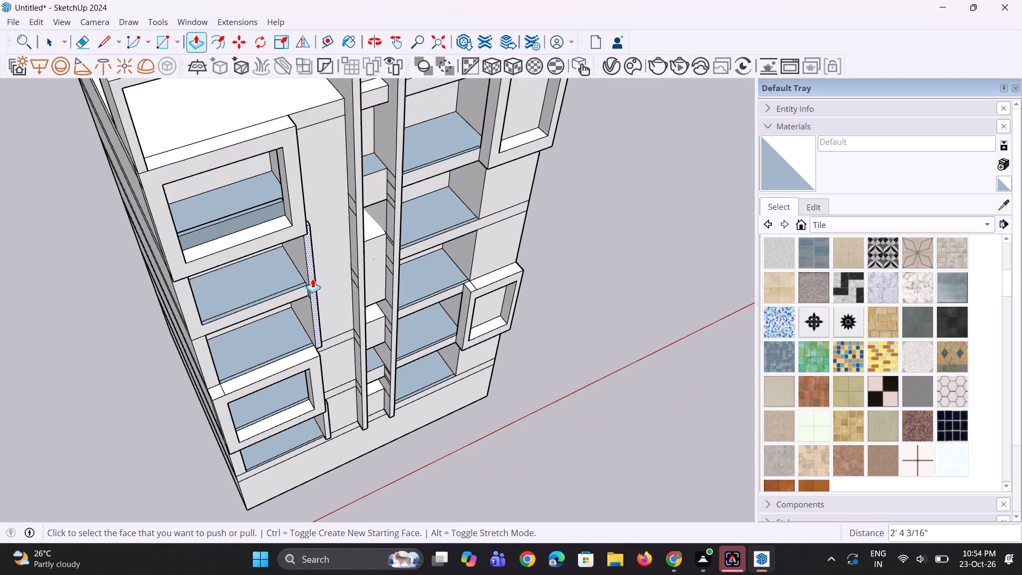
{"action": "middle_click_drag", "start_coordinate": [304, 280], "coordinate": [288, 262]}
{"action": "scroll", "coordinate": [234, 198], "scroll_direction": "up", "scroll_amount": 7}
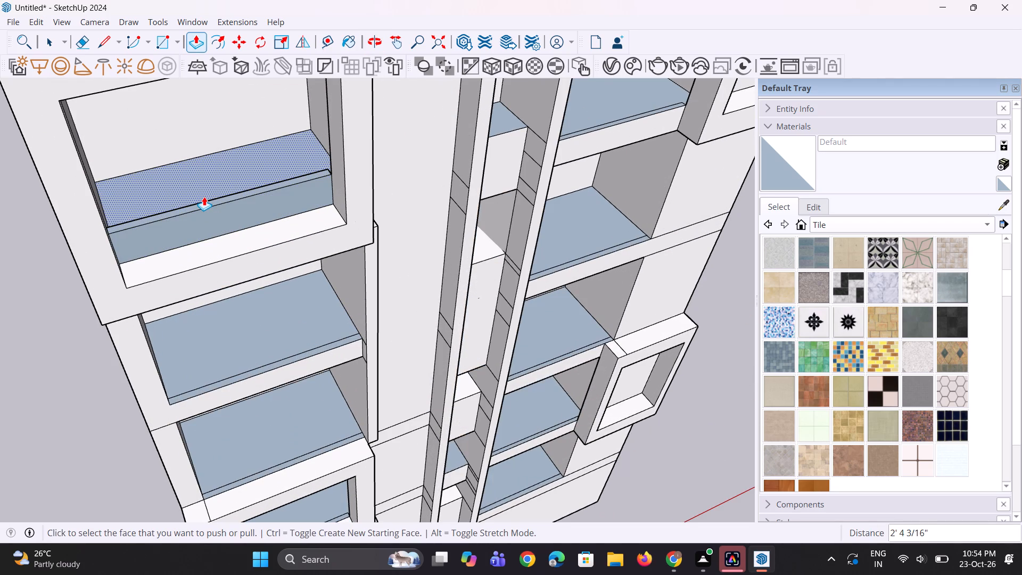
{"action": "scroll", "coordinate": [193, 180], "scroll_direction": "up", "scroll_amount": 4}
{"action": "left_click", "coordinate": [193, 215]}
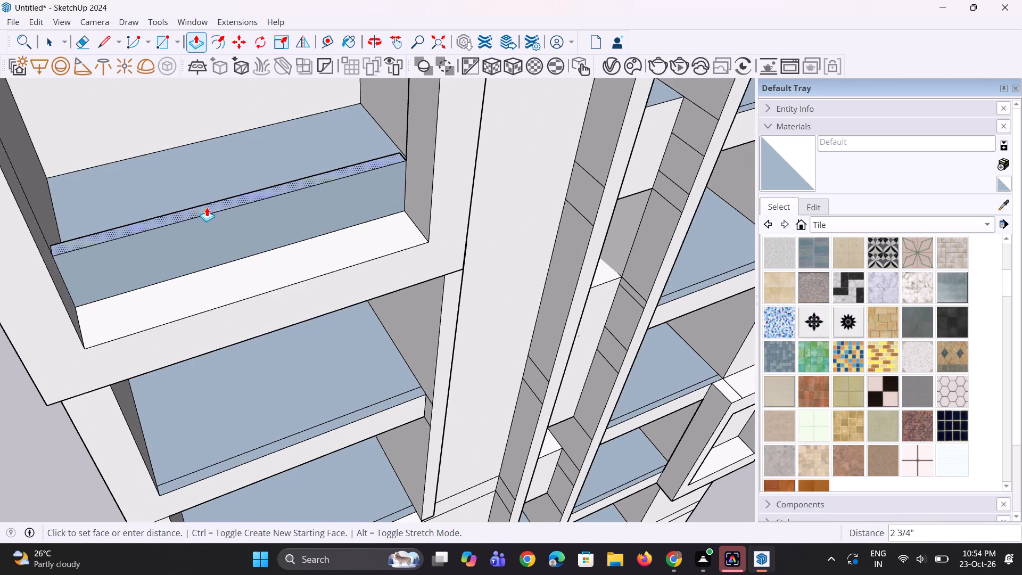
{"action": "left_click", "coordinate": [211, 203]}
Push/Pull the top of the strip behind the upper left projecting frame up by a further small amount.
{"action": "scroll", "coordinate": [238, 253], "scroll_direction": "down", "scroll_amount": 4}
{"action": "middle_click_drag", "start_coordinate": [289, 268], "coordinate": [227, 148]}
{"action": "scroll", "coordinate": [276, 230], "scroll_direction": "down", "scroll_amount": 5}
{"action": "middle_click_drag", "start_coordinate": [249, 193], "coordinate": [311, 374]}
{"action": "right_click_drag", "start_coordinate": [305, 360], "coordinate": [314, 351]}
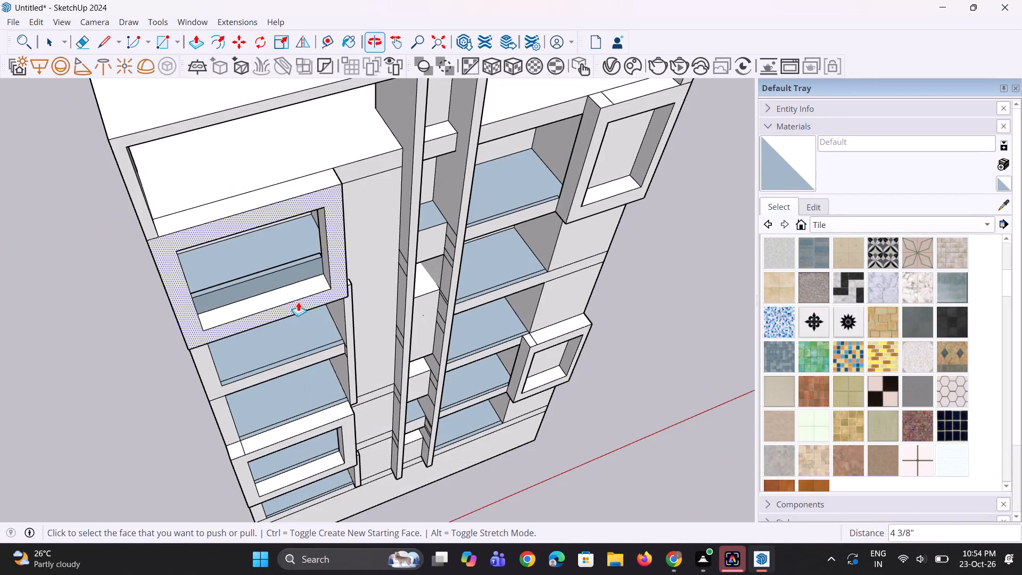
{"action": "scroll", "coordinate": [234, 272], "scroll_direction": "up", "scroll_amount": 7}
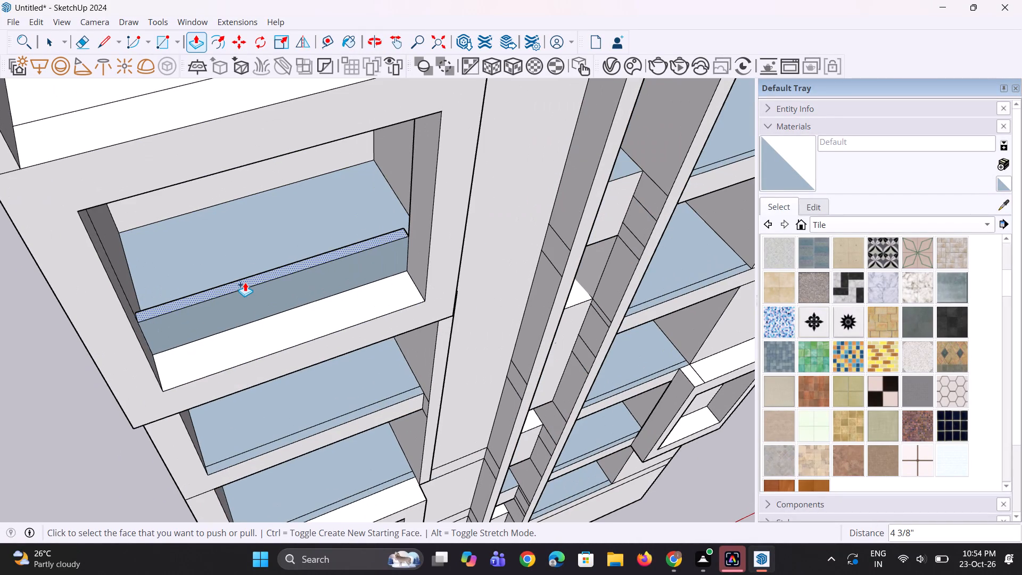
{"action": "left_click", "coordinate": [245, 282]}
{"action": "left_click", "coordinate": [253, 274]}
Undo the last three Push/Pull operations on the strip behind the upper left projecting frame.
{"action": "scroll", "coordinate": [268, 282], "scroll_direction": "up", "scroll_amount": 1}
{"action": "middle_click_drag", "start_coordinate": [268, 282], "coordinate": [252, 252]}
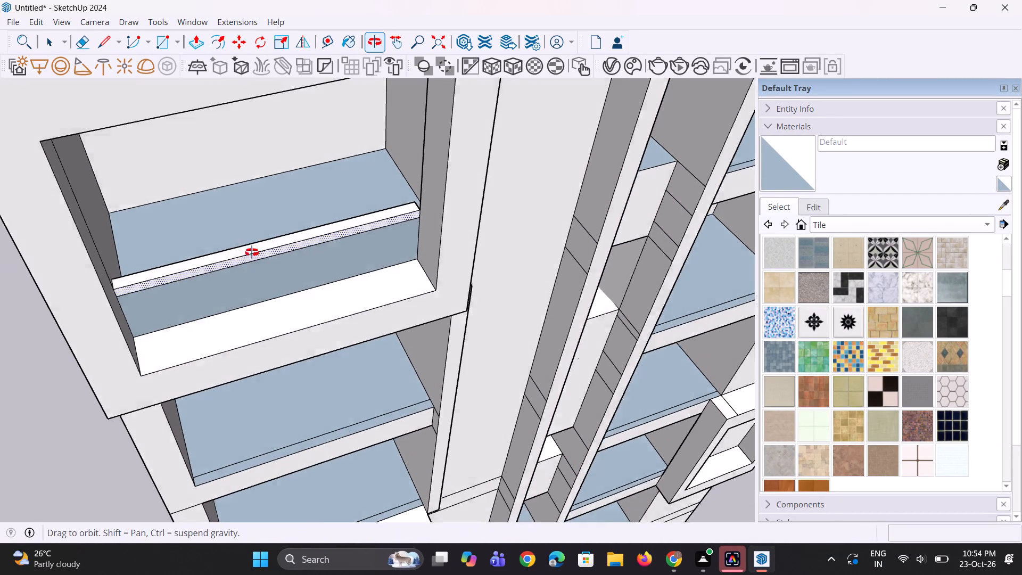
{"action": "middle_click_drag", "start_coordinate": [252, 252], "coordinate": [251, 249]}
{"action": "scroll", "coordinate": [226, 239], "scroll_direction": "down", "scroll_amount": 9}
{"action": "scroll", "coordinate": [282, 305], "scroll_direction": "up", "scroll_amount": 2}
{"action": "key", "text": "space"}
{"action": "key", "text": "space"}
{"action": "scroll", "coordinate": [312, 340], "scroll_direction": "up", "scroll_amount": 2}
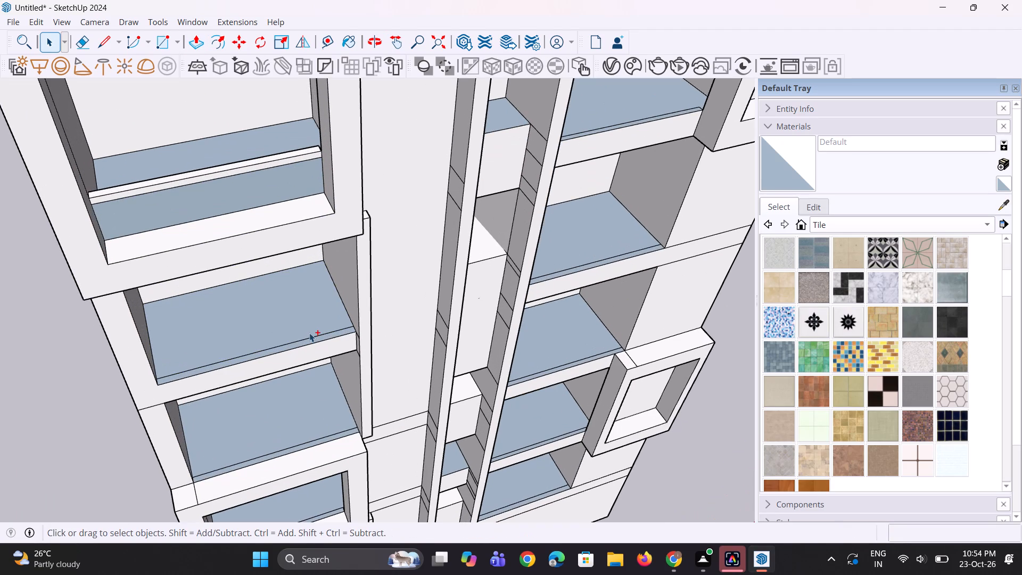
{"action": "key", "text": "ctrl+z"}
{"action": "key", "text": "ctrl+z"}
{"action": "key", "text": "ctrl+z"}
Push/Pull the narrow floor strip behind the upper left projecting frame up about 3' 5/8" in one extrusion.
{"action": "middle_click_drag", "start_coordinate": [245, 274], "coordinate": [272, 310]}
{"action": "key", "text": "space"}
{"action": "key", "text": "p"}
{"action": "left_click", "coordinate": [268, 262]}
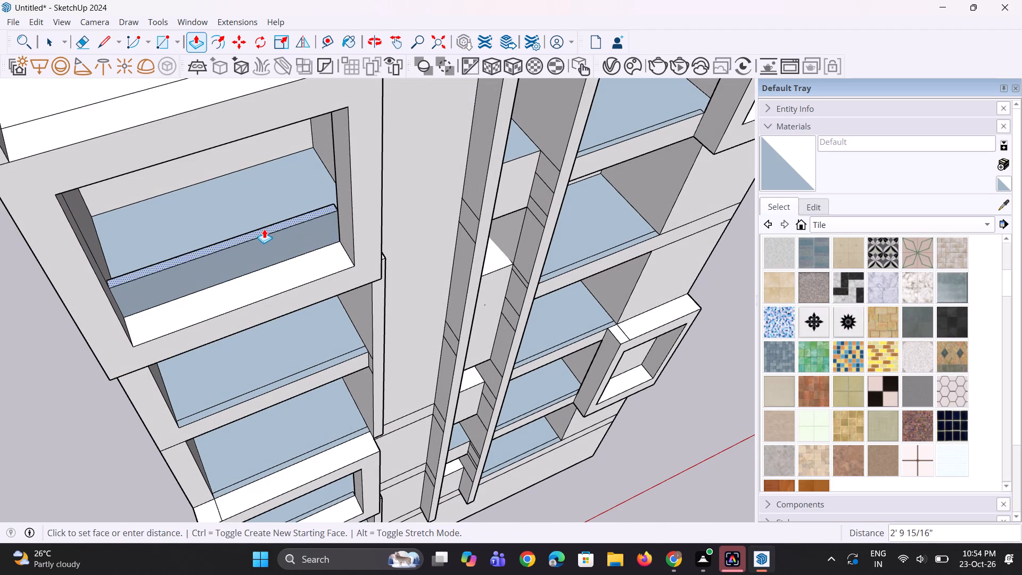
{"action": "left_click", "coordinate": [264, 228]}
Repeat the same 3' 5/8" Push/Pull on the narrow front floor strip of the opening directly below the upper left frame.
{"action": "middle_click_drag", "start_coordinate": [293, 297], "coordinate": [224, 205]}
{"action": "scroll", "coordinate": [237, 270], "scroll_direction": "down", "scroll_amount": 5}
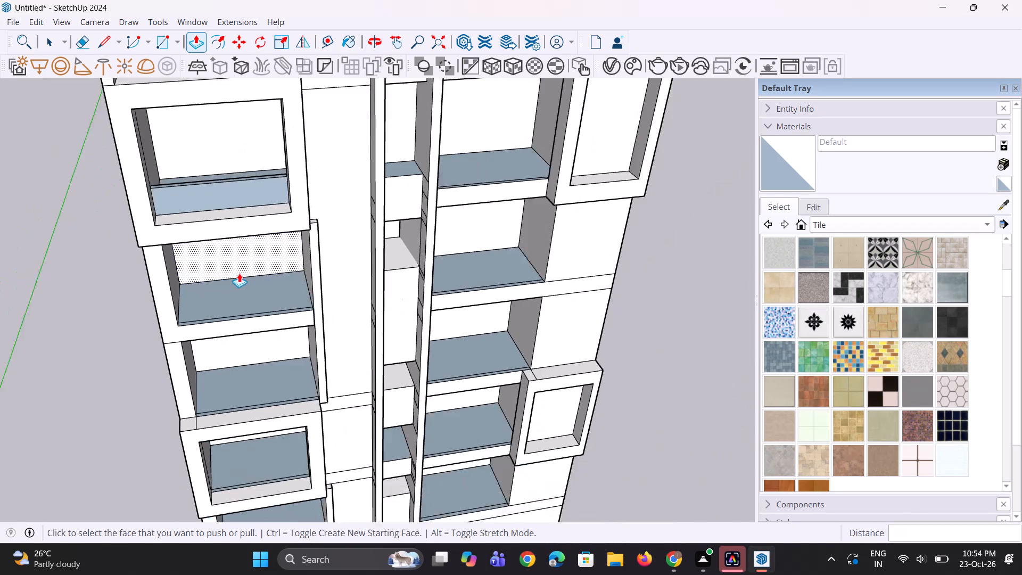
{"action": "middle_click_drag", "start_coordinate": [239, 273], "coordinate": [241, 209]}
{"action": "scroll", "coordinate": [241, 264], "scroll_direction": "up", "scroll_amount": 8}
{"action": "middle_click_drag", "start_coordinate": [229, 326], "coordinate": [244, 353]}
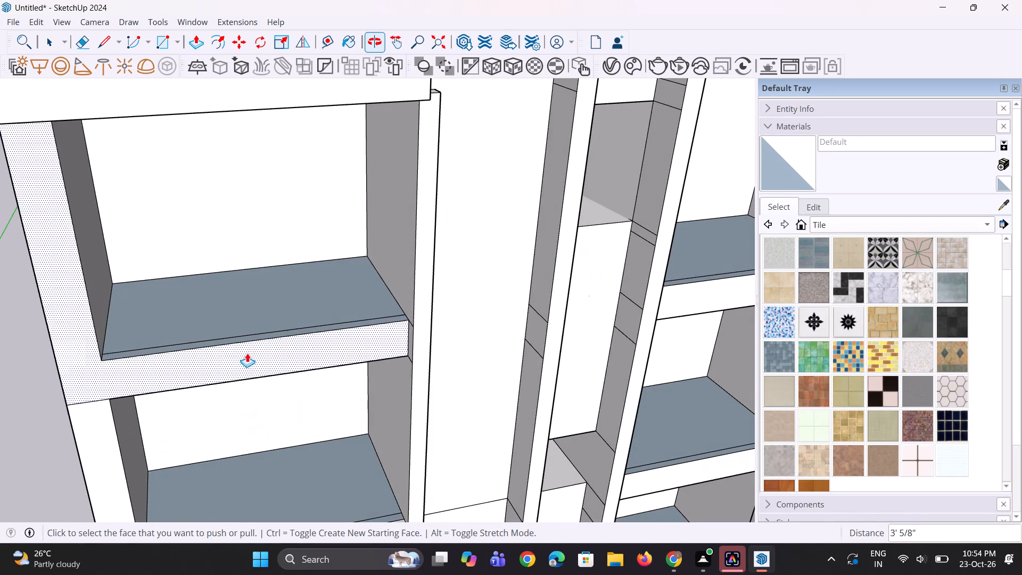
{"action": "double_click", "coordinate": [267, 335]}
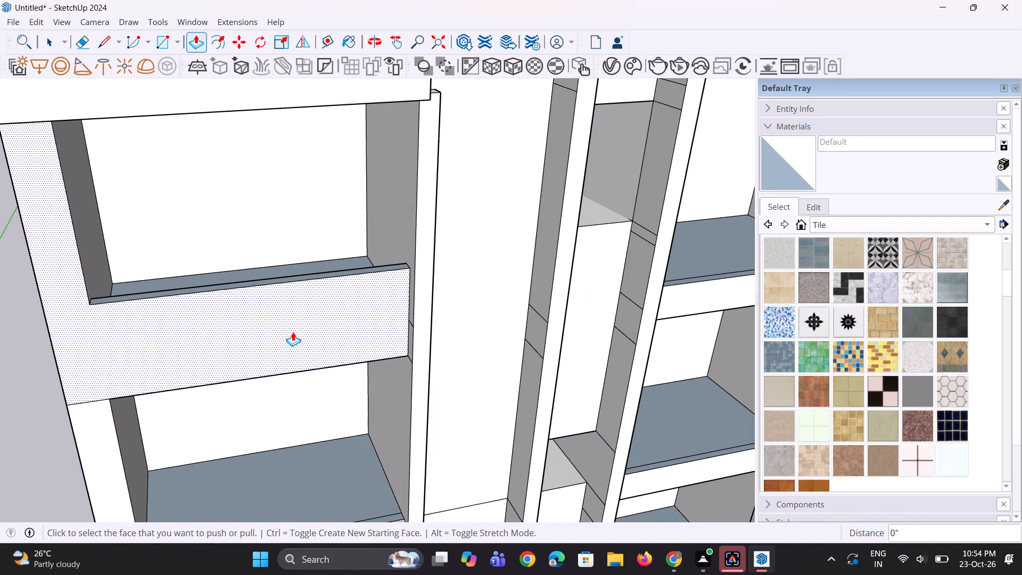
Undo the repeated Push/Pull on the front floor strip of the opening directly below the upper left frame.
{"action": "key", "text": "ctrl+z"}
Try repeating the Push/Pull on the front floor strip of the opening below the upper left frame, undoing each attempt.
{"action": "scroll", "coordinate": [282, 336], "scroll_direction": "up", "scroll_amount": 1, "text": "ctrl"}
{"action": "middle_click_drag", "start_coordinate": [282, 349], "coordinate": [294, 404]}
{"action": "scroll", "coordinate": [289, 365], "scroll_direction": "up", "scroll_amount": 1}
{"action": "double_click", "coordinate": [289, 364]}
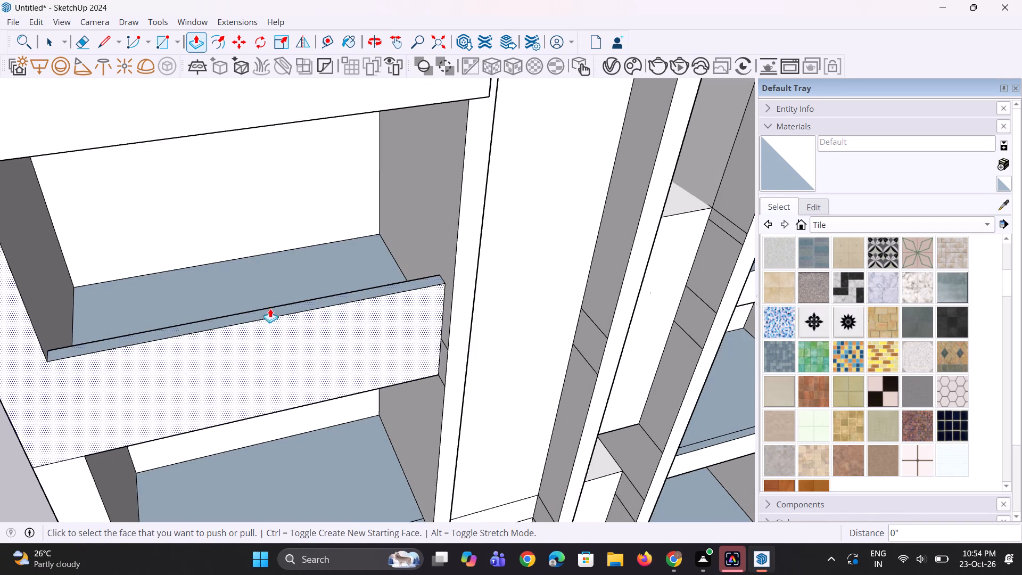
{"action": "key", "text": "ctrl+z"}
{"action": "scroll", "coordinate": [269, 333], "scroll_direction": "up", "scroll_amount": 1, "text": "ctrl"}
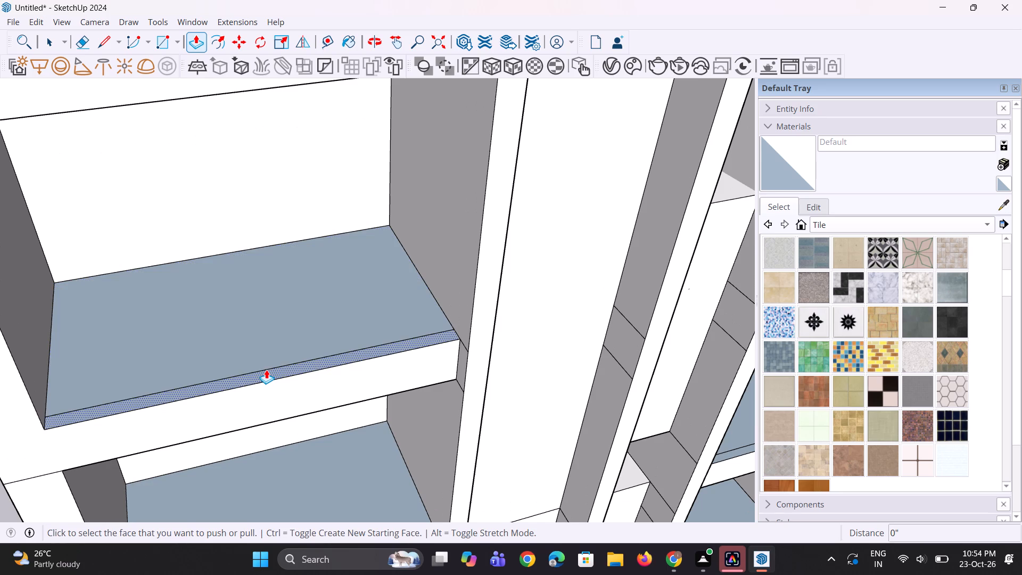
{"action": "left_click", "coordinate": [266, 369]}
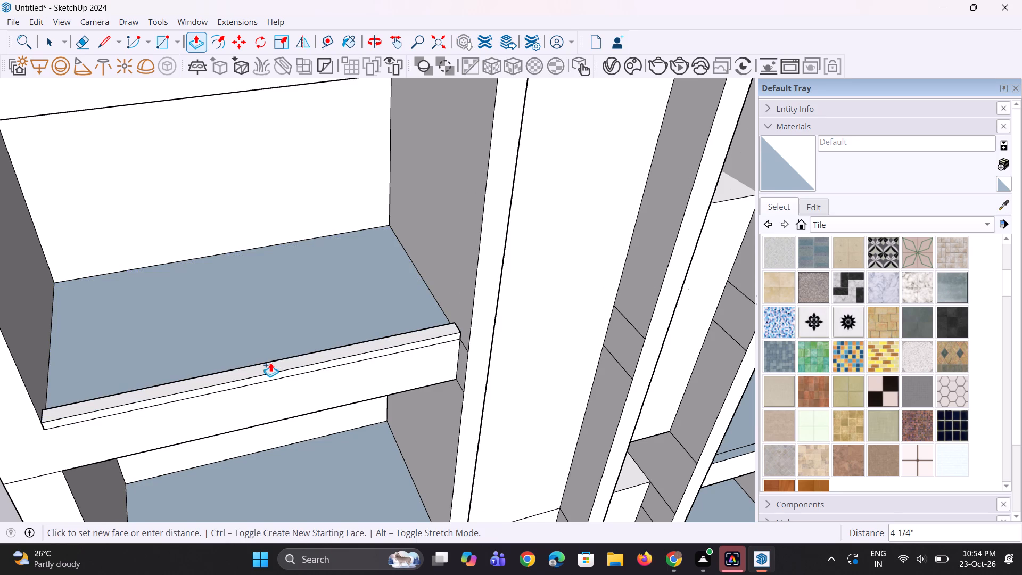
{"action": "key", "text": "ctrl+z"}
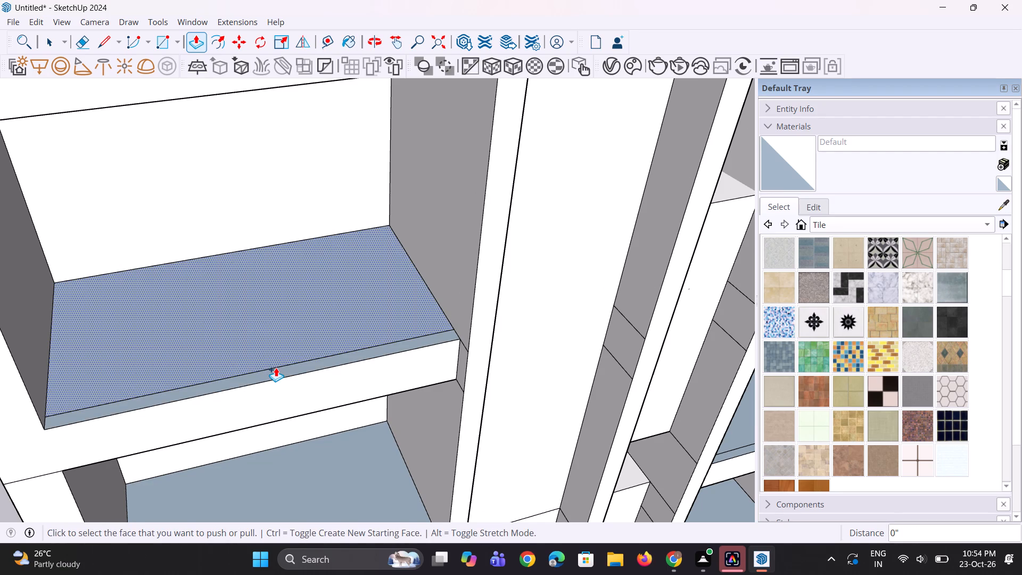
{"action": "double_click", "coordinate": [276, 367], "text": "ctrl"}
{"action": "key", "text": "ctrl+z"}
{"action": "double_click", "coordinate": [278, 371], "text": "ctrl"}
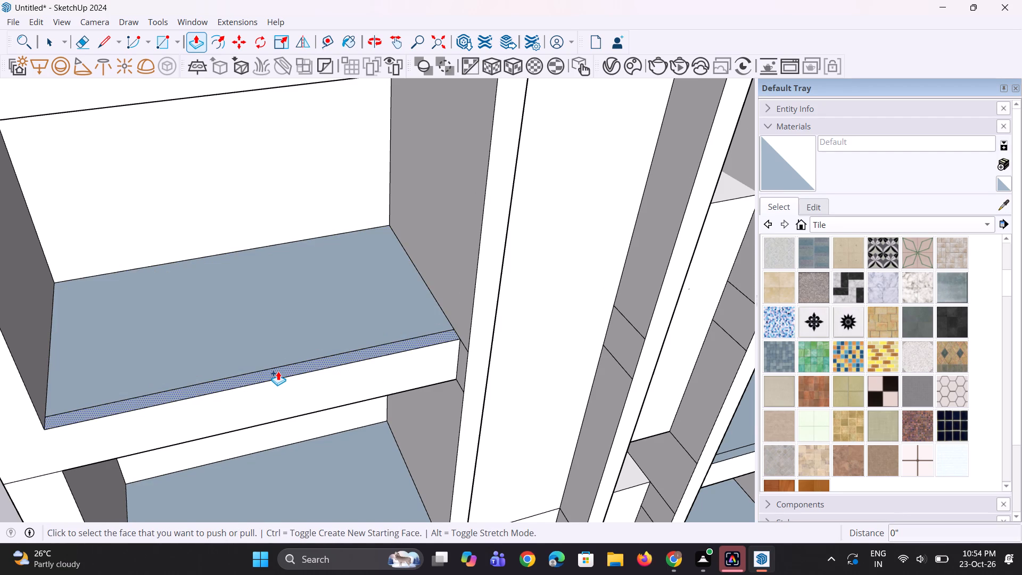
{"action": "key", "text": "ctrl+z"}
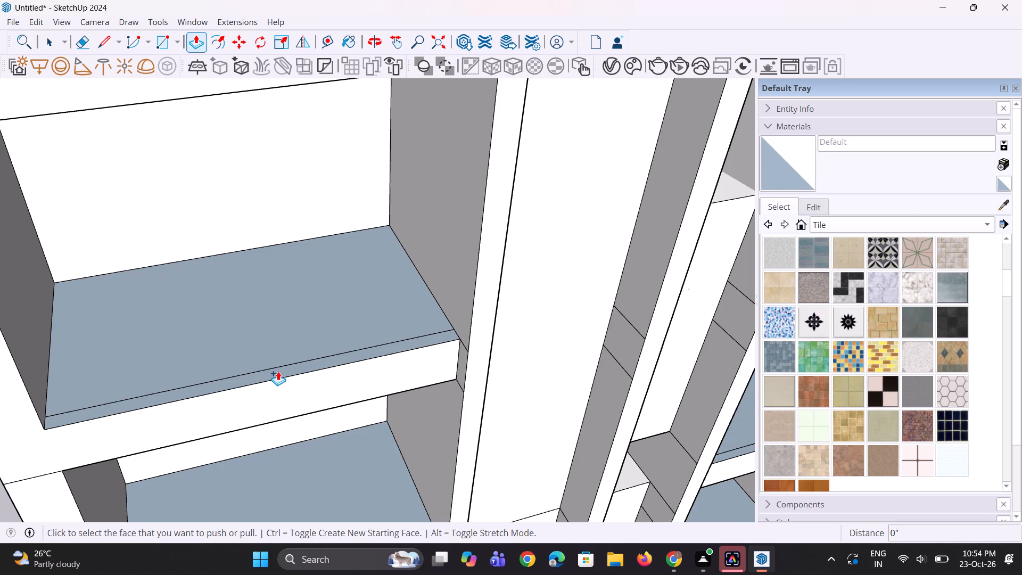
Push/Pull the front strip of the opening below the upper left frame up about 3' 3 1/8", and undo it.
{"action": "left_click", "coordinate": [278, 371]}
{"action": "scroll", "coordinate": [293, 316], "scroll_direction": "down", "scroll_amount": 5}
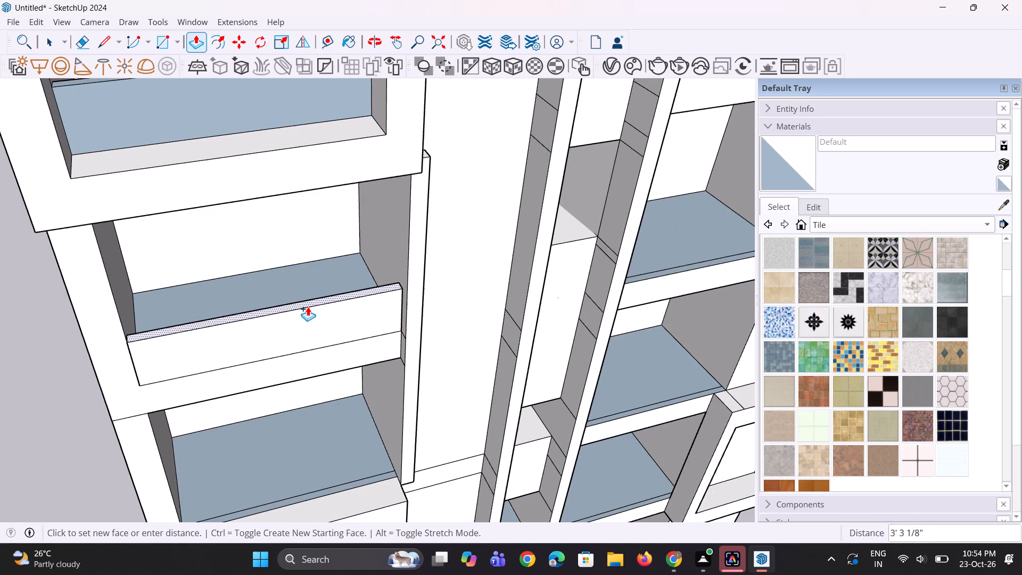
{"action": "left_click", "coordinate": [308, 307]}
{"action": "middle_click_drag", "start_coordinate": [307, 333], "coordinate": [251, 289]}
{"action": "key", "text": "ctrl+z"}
Push/Pull the front floor strip of the opening below the upper left frame up about 2' 6 1/2" as a parapet.
{"action": "scroll", "coordinate": [247, 289], "scroll_direction": "up", "scroll_amount": 1, "text": "ctrl"}
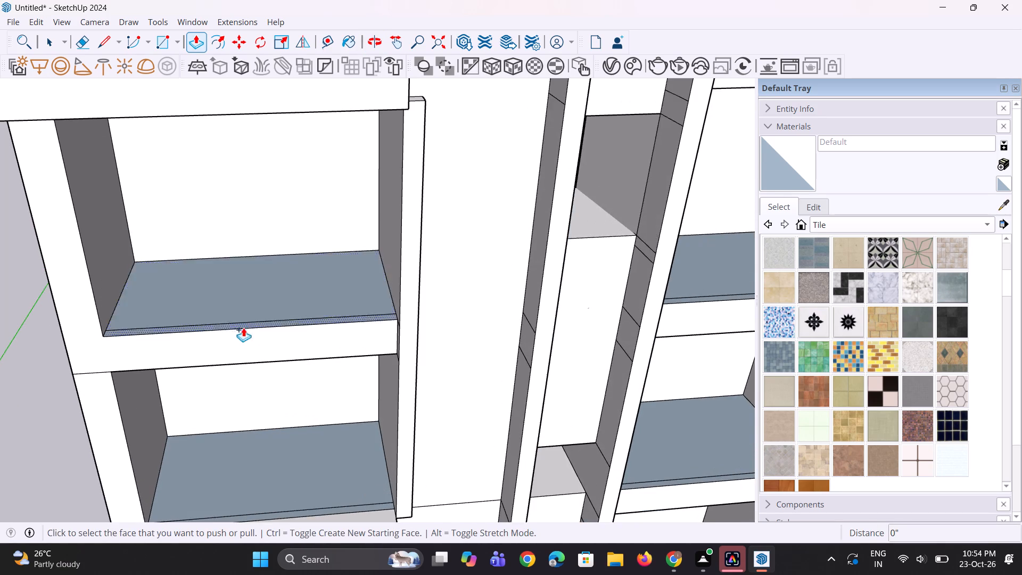
{"action": "scroll", "coordinate": [245, 332], "scroll_direction": "down", "scroll_amount": 4}
{"action": "scroll", "coordinate": [253, 326], "scroll_direction": "up", "scroll_amount": 5}
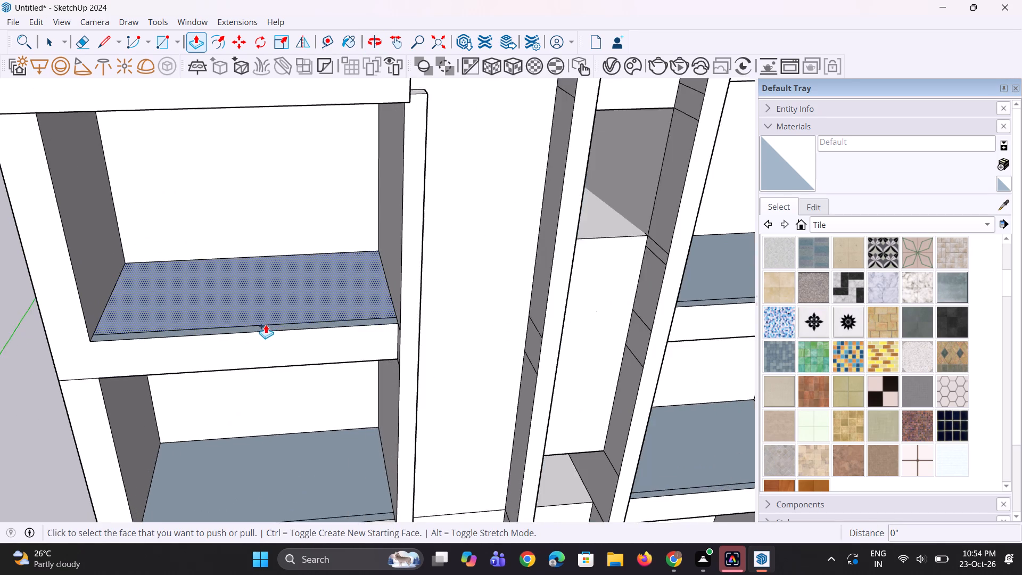
{"action": "scroll", "coordinate": [266, 324], "scroll_direction": "up", "scroll_amount": 3}
{"action": "middle_click_drag", "start_coordinate": [246, 341], "coordinate": [262, 365]}
{"action": "scroll", "coordinate": [265, 364], "scroll_direction": "up", "scroll_amount": 1}
{"action": "left_click", "coordinate": [272, 348]}
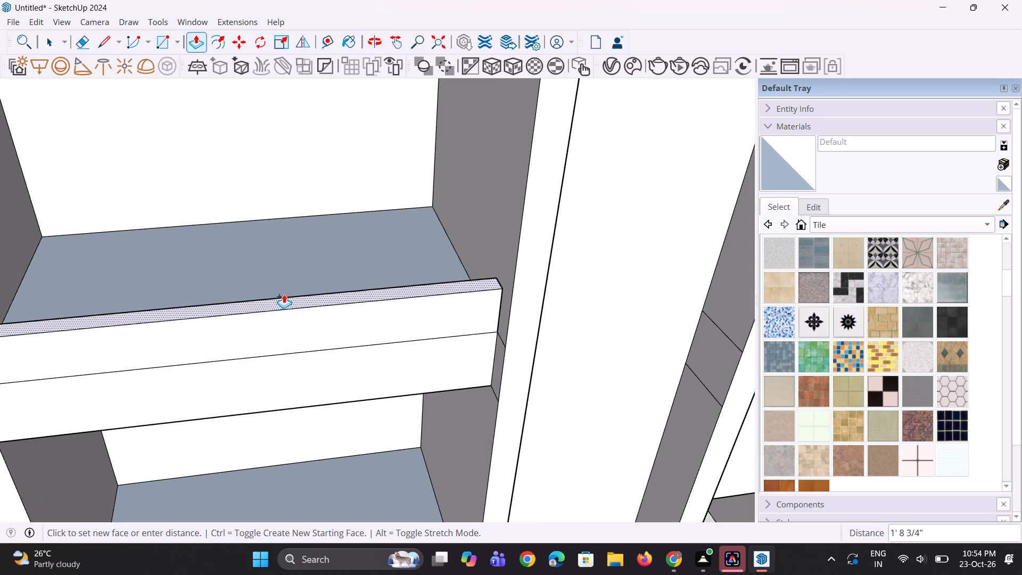
{"action": "double_click", "coordinate": [289, 276]}
{"action": "middle_click_drag", "start_coordinate": [292, 357], "coordinate": [285, 274]}
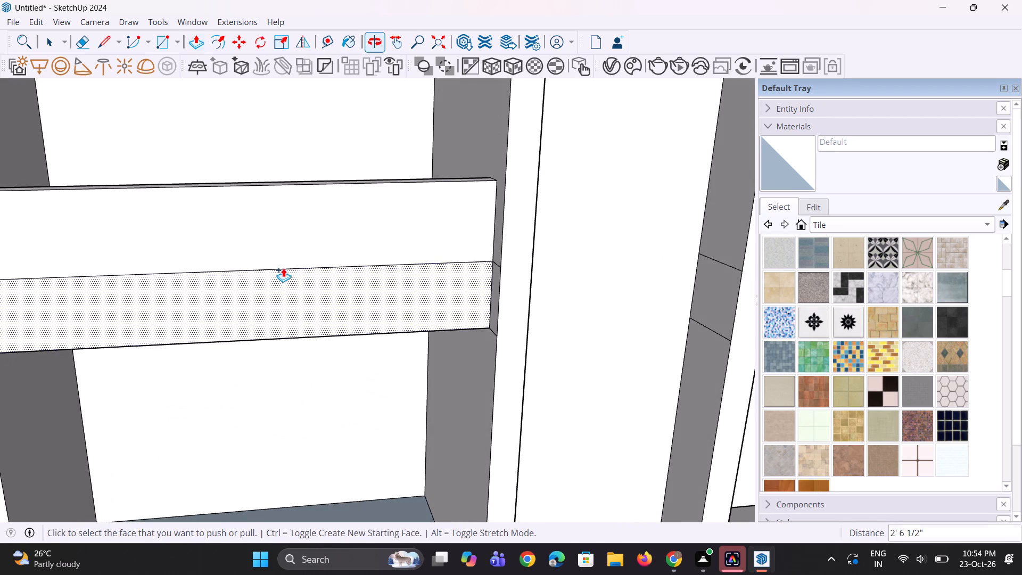
Repeat the 2' 6 1/2" Push/Pull on the front strips of the opening above the lower left frame and the one behind that frame.
{"action": "scroll", "coordinate": [281, 265], "scroll_direction": "down", "scroll_amount": 9}
{"action": "scroll", "coordinate": [254, 431], "scroll_direction": "up", "scroll_amount": 5}
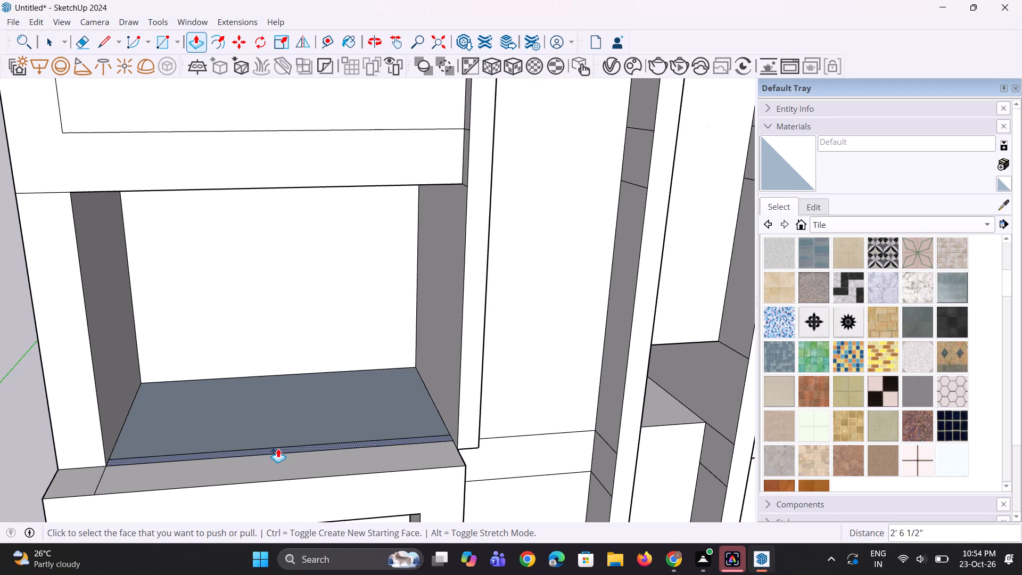
{"action": "double_click", "coordinate": [278, 452]}
{"action": "scroll", "coordinate": [302, 350], "scroll_direction": "down", "scroll_amount": 4}
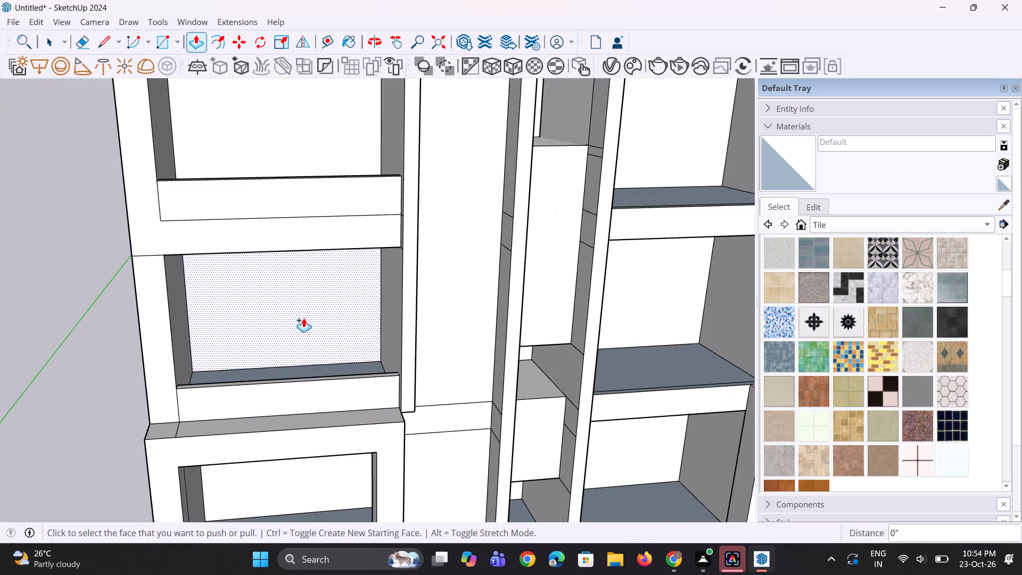
{"action": "scroll", "coordinate": [303, 317], "scroll_direction": "down", "scroll_amount": 8}
{"action": "scroll", "coordinate": [278, 449], "scroll_direction": "up", "scroll_amount": 9}
{"action": "middle_click_drag", "start_coordinate": [292, 437], "coordinate": [315, 505]}
{"action": "scroll", "coordinate": [315, 505], "scroll_direction": "up", "scroll_amount": 2}
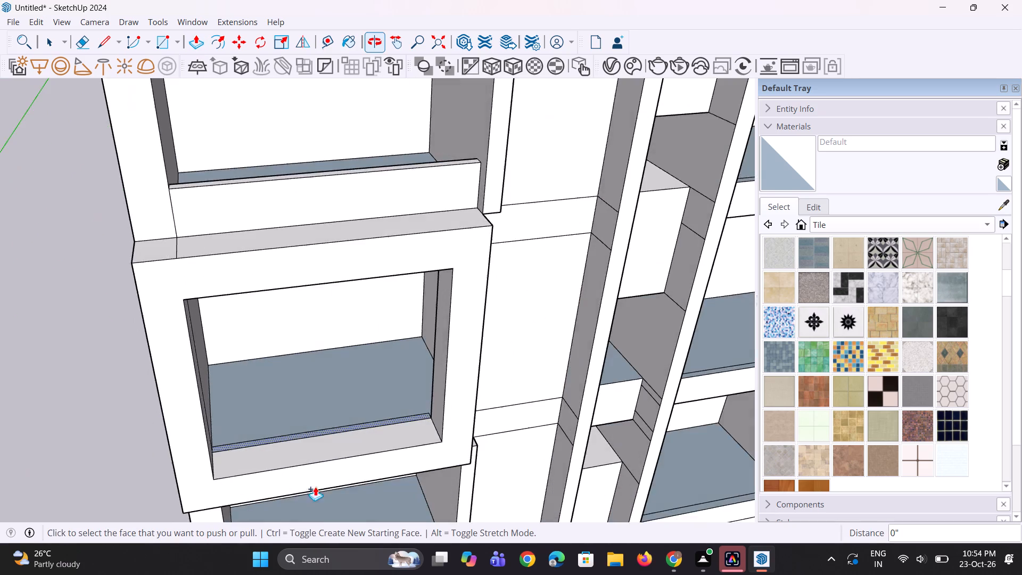
{"action": "scroll", "coordinate": [315, 487], "scroll_direction": "up", "scroll_amount": 5}
{"action": "double_click", "coordinate": [317, 417]}
Repeat the 2' 6 1/2" Push/Pull on the front floor strip of the lowest left opening.
{"action": "scroll", "coordinate": [259, 358], "scroll_direction": "down", "scroll_amount": 3}
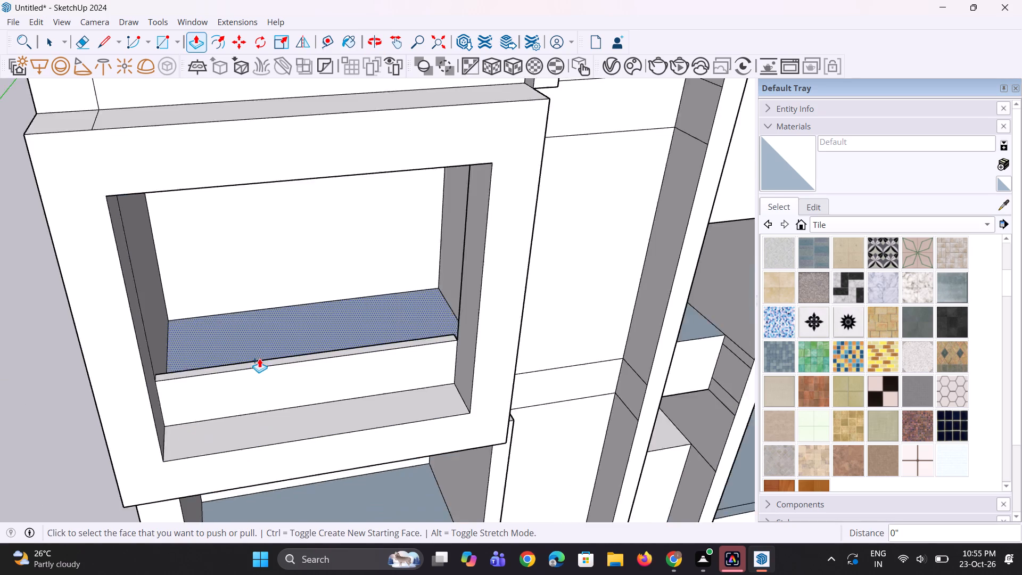
{"action": "scroll", "coordinate": [259, 358], "scroll_direction": "down", "scroll_amount": 11}
{"action": "scroll", "coordinate": [282, 456], "scroll_direction": "up", "scroll_amount": 15}
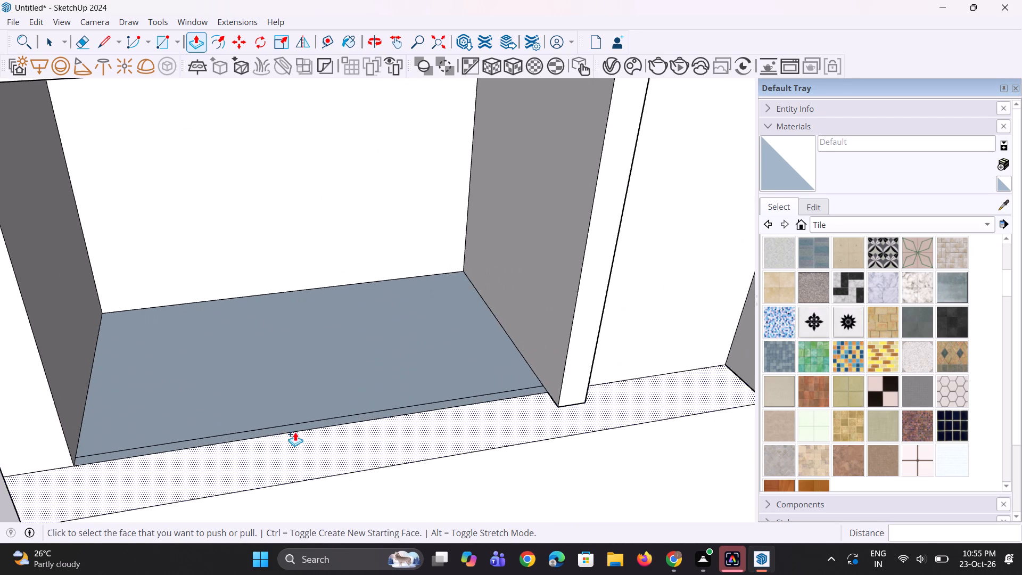
{"action": "scroll", "coordinate": [295, 432], "scroll_direction": "up", "scroll_amount": 1}
{"action": "double_click", "coordinate": [299, 427]}
Repeat the 2' 6 1/2" Push/Pull on the front floor strips of the two lowest openings in the right column.
{"action": "scroll", "coordinate": [267, 385], "scroll_direction": "down", "scroll_amount": 16}
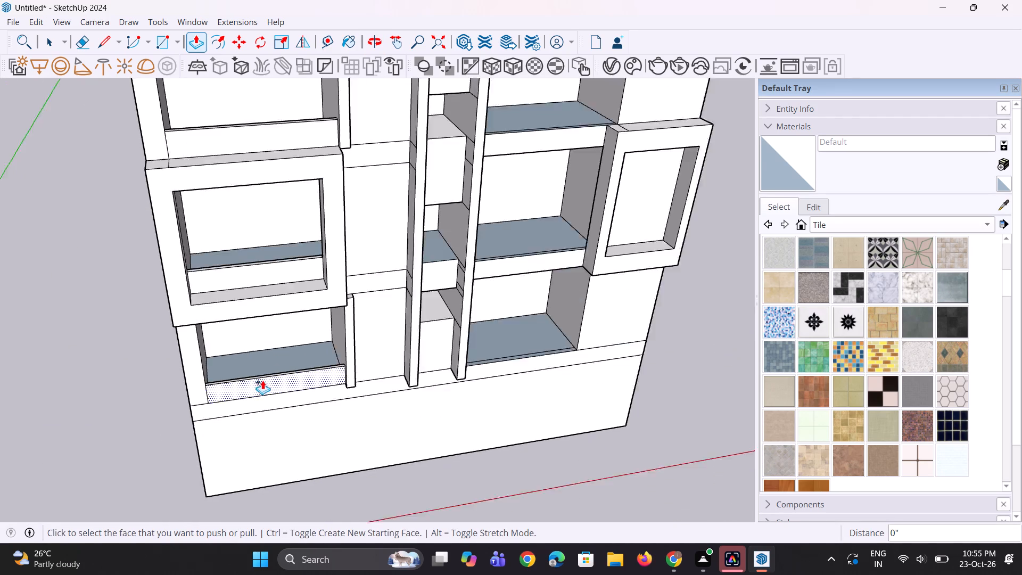
{"action": "middle_click_drag", "start_coordinate": [423, 404], "coordinate": [362, 392]}
{"action": "scroll", "coordinate": [467, 376], "scroll_direction": "up", "scroll_amount": 11}
{"action": "double_click", "coordinate": [467, 376]}
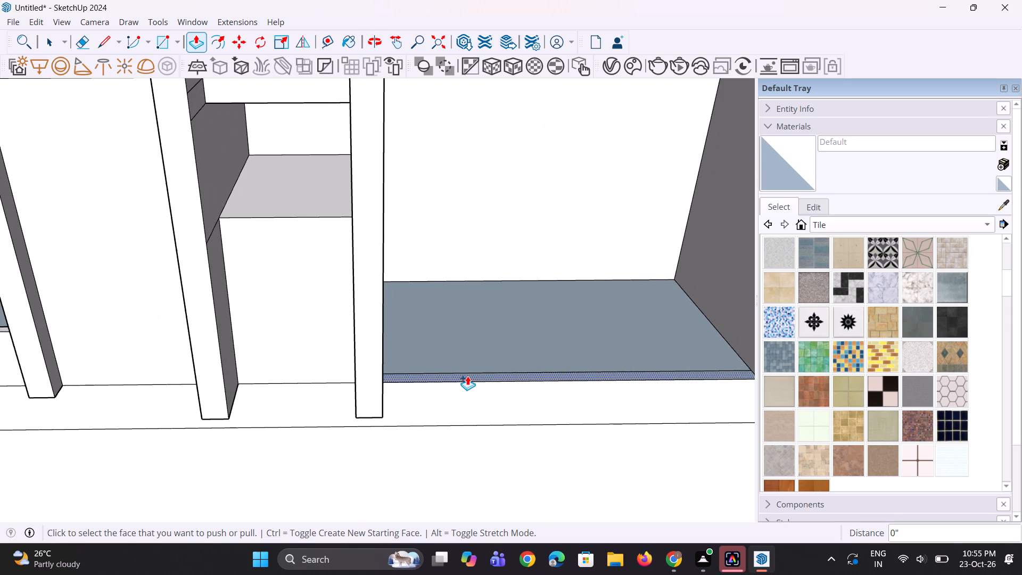
{"action": "scroll", "coordinate": [433, 385], "scroll_direction": "down", "scroll_amount": 13}
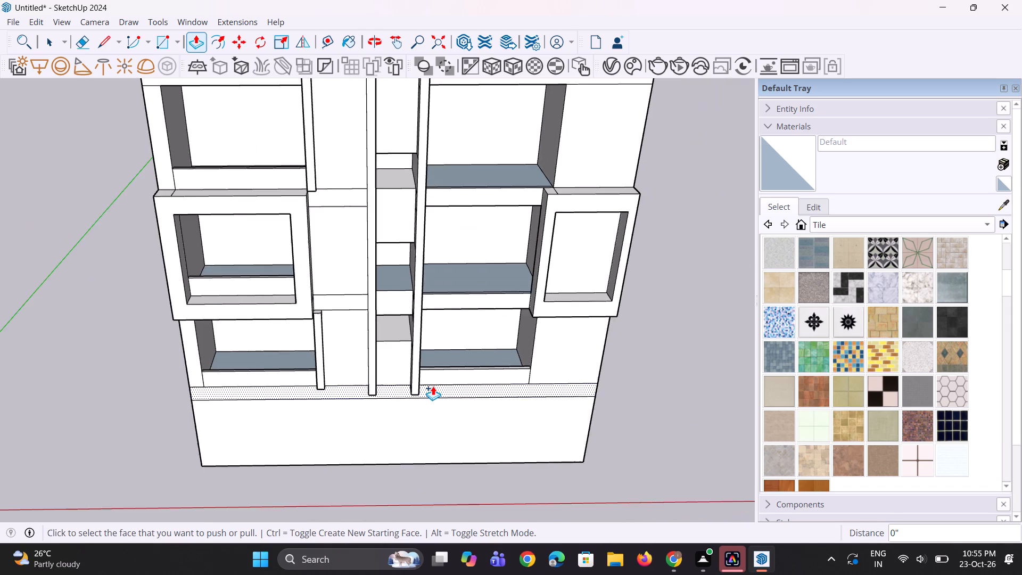
{"action": "middle_click_drag", "start_coordinate": [438, 387], "coordinate": [401, 405]}
{"action": "scroll", "coordinate": [454, 295], "scroll_direction": "up", "scroll_amount": 9}
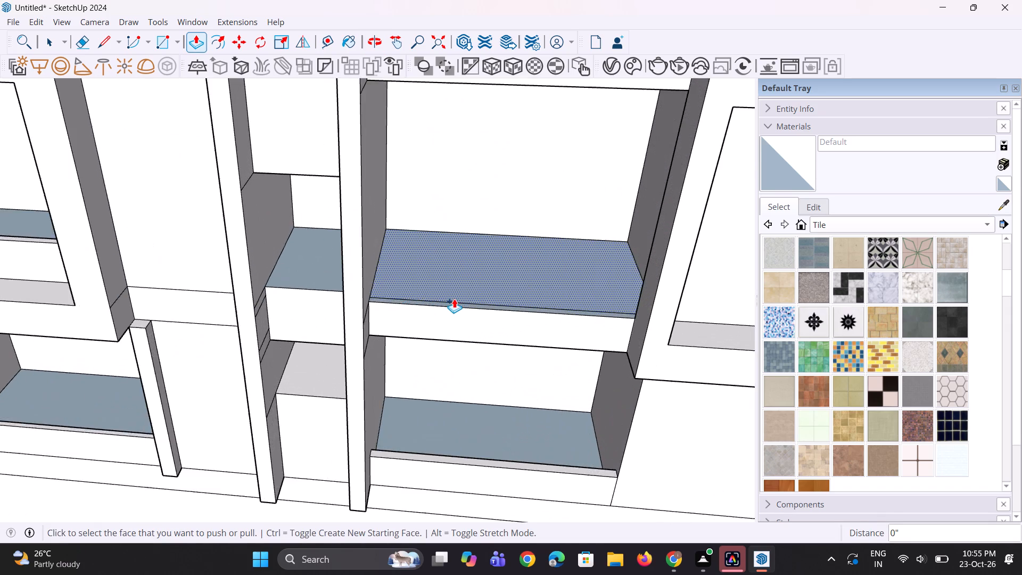
{"action": "scroll", "coordinate": [454, 299], "scroll_direction": "up", "scroll_amount": 2}
{"action": "double_click", "coordinate": [458, 306]}
Repeat the 2' 6 1/2" Push/Pull on the front floor strips of the third and fourth openings up the right column.
{"action": "scroll", "coordinate": [458, 311], "scroll_direction": "down", "scroll_amount": 7}
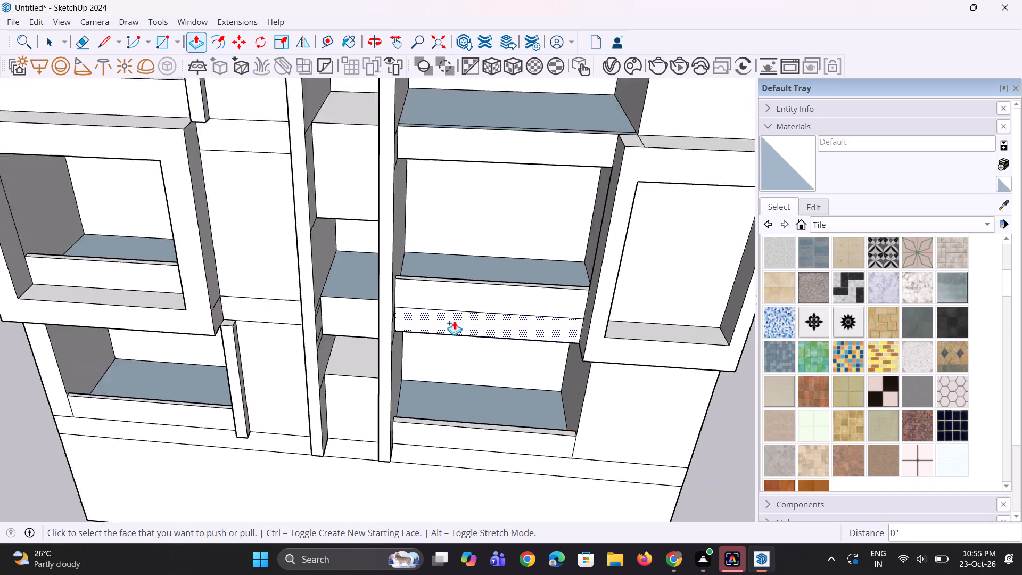
{"action": "scroll", "coordinate": [454, 321], "scroll_direction": "down", "scroll_amount": 7}
{"action": "scroll", "coordinate": [497, 232], "scroll_direction": "up", "scroll_amount": 14}
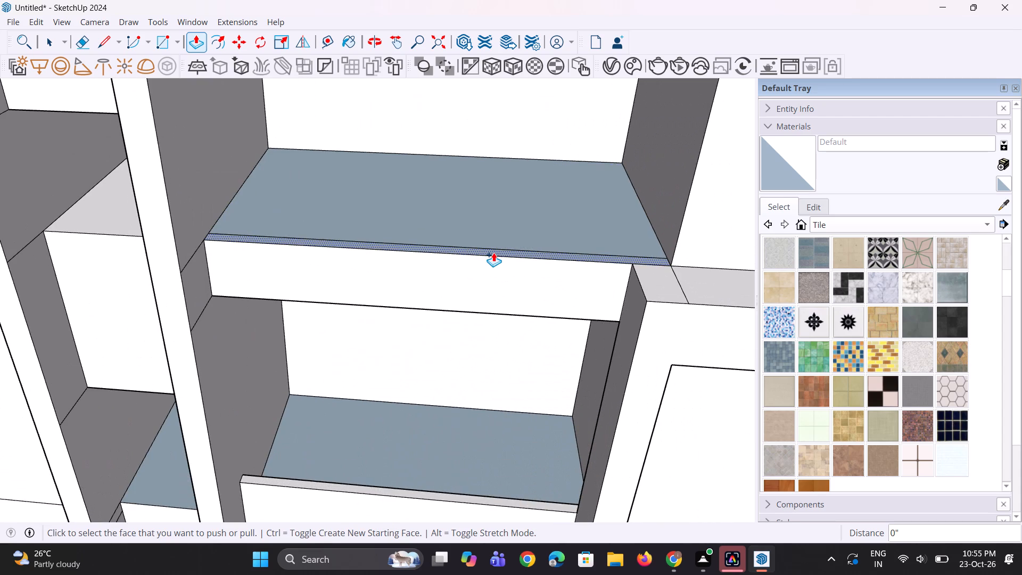
{"action": "double_click", "coordinate": [493, 252]}
{"action": "scroll", "coordinate": [455, 272], "scroll_direction": "down", "scroll_amount": 4}
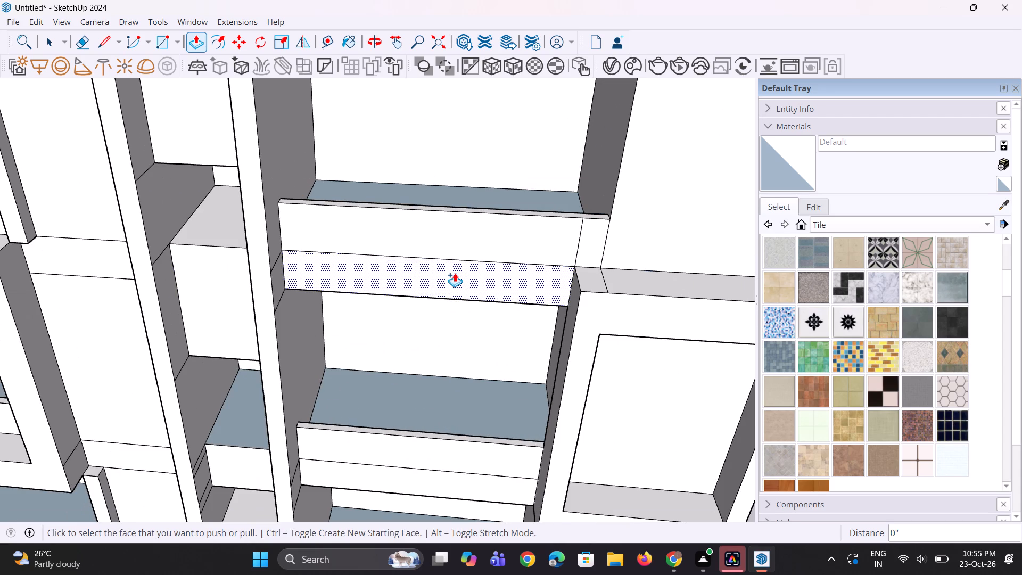
{"action": "scroll", "coordinate": [455, 273], "scroll_direction": "down", "scroll_amount": 13}
{"action": "scroll", "coordinate": [468, 185], "scroll_direction": "up", "scroll_amount": 16}
{"action": "middle_click_drag", "start_coordinate": [468, 195], "coordinate": [474, 243]}
{"action": "double_click", "coordinate": [484, 237]}
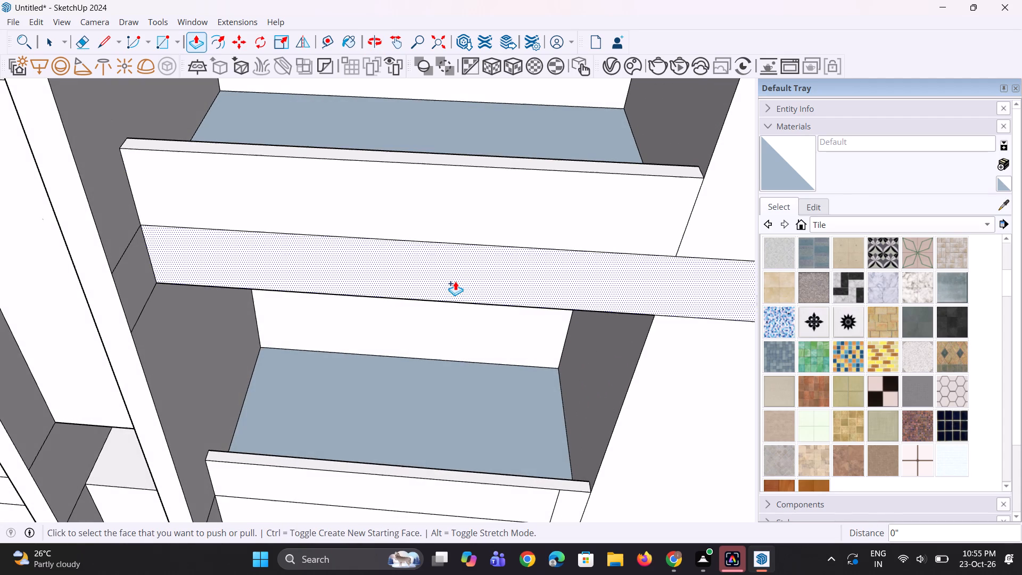
Repeat the 2' 6 1/2" Push/Pull on the front floor strip of the right-column opening beside the upper right frame.
{"action": "scroll", "coordinate": [416, 299], "scroll_direction": "down", "scroll_amount": 14}
{"action": "scroll", "coordinate": [424, 212], "scroll_direction": "up", "scroll_amount": 5}
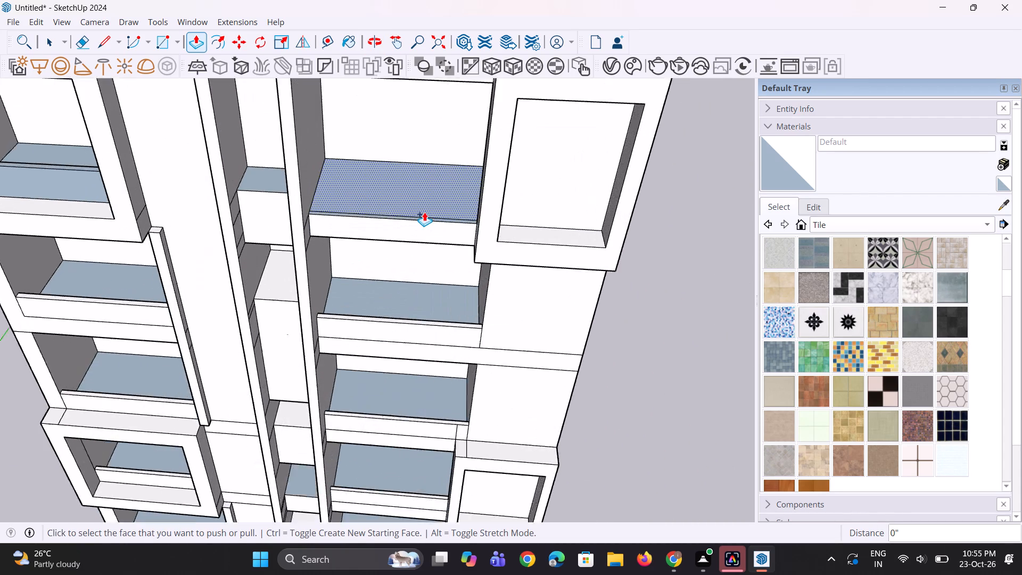
{"action": "scroll", "coordinate": [424, 212], "scroll_direction": "up", "scroll_amount": 4}
{"action": "double_click", "coordinate": [426, 222]}
Push/Pull the top of the parapet behind the upper left frame up about 4 3/4".
{"action": "scroll", "coordinate": [437, 300], "scroll_direction": "down", "scroll_amount": 5}
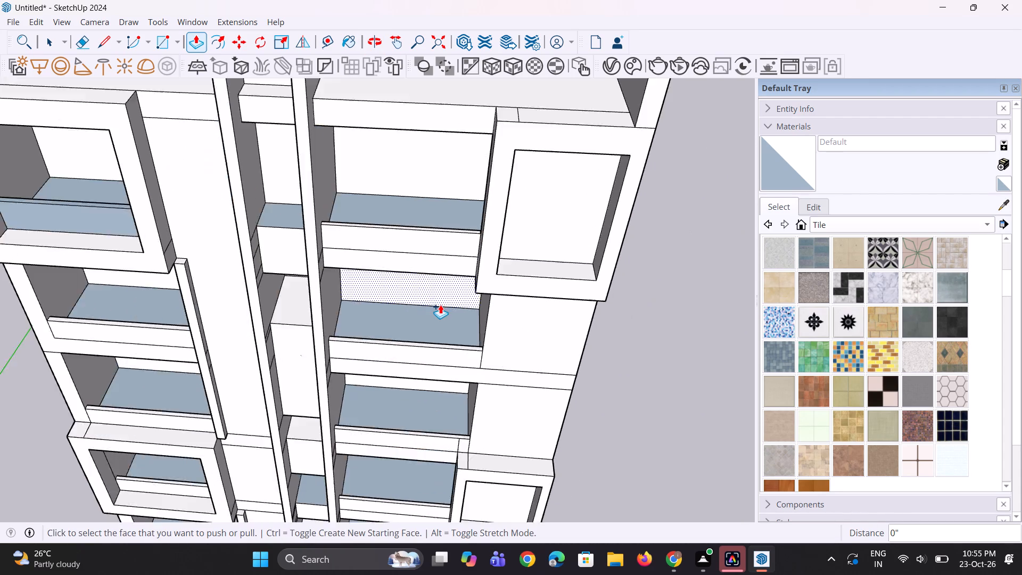
{"action": "scroll", "coordinate": [440, 305], "scroll_direction": "down", "scroll_amount": 5}
{"action": "middle_click_drag", "start_coordinate": [407, 314], "coordinate": [424, 214]}
{"action": "scroll", "coordinate": [332, 259], "scroll_direction": "up", "scroll_amount": 1}
{"action": "scroll", "coordinate": [250, 219], "scroll_direction": "up", "scroll_amount": 10}
{"action": "middle_click_drag", "start_coordinate": [199, 238], "coordinate": [307, 306]}
{"action": "scroll", "coordinate": [286, 257], "scroll_direction": "up", "scroll_amount": 1}
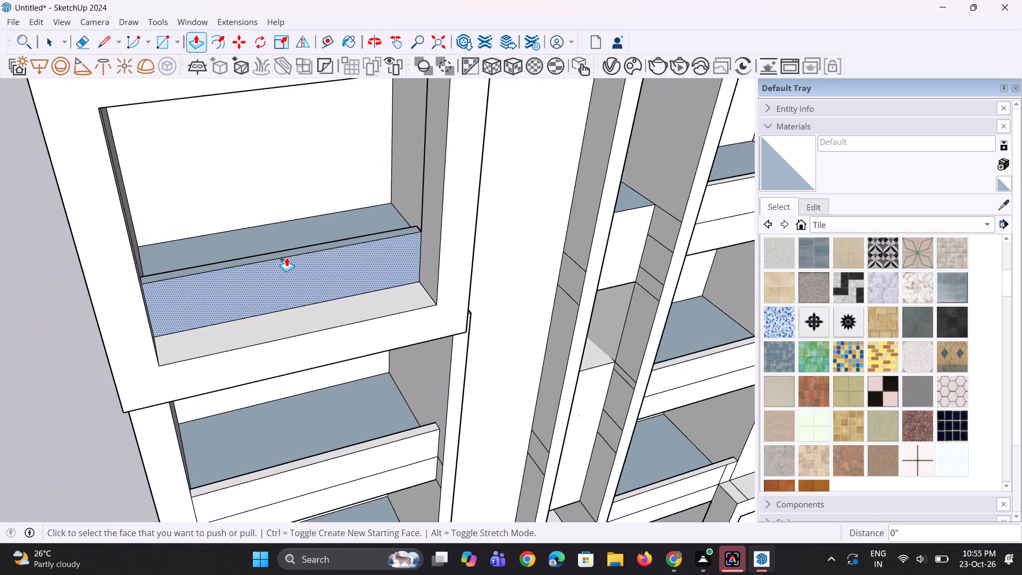
{"action": "left_click", "coordinate": [288, 253]}
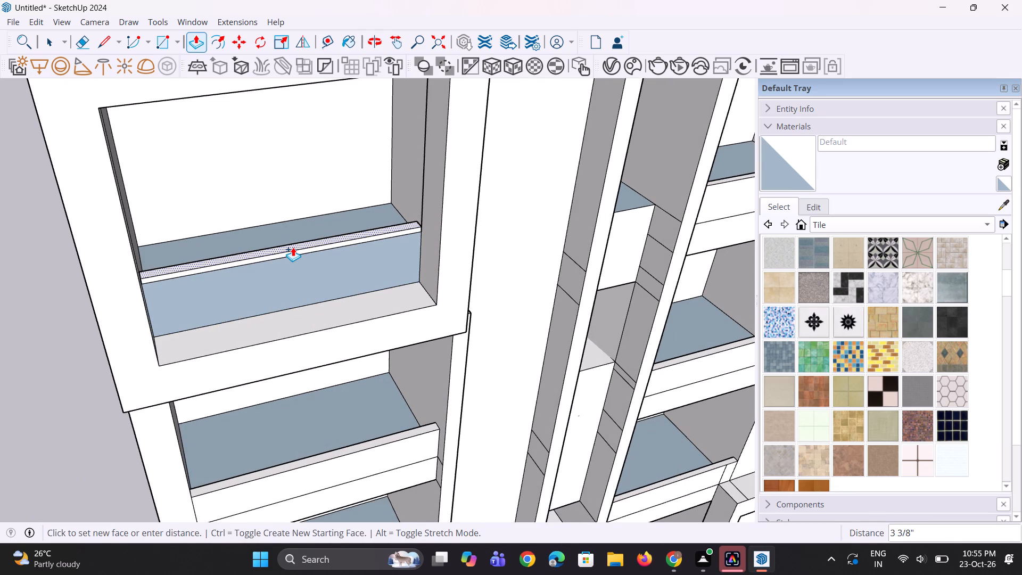
{"action": "left_click", "coordinate": [294, 245]}
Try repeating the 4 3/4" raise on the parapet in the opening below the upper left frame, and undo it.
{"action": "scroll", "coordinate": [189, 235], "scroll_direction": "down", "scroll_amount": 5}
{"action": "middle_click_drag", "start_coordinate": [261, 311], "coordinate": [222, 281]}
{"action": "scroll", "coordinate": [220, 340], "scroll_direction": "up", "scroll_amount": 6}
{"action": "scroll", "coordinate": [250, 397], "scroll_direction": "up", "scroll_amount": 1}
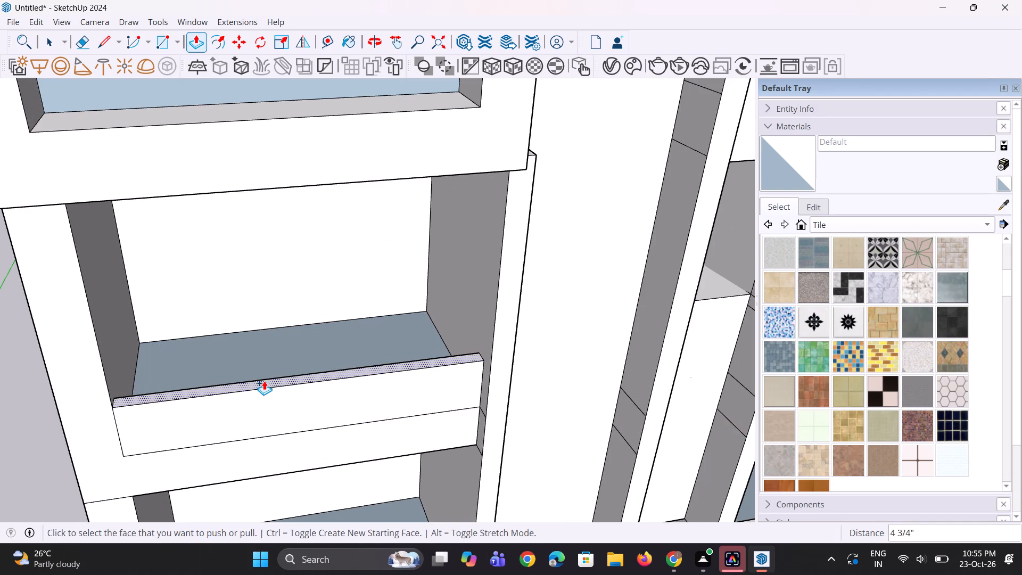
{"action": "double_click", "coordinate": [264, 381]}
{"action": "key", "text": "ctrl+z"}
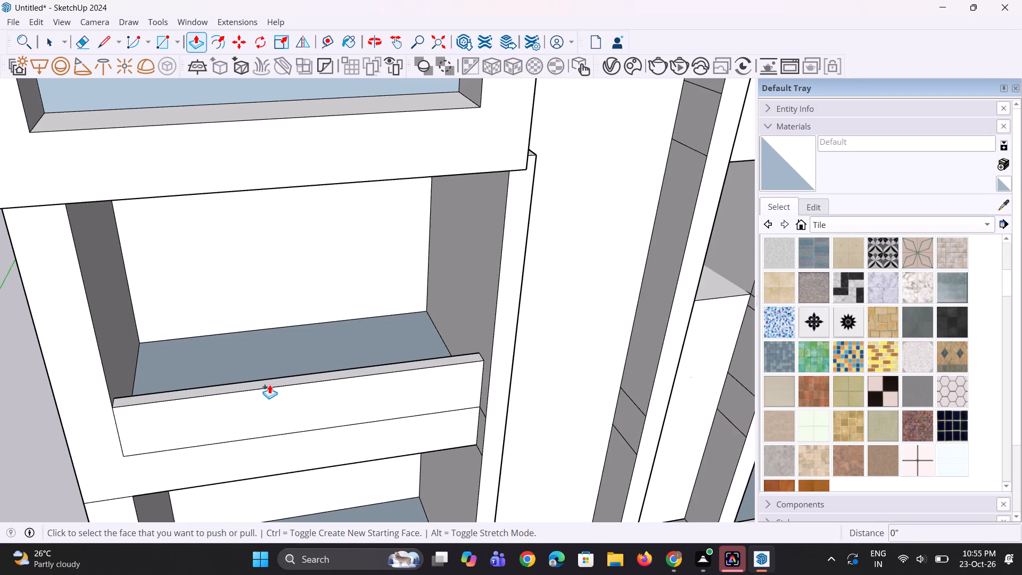
Push/Pull the top of the parapet in the opening below the upper left frame up about 4 7/8".
{"action": "left_click", "coordinate": [269, 382]}
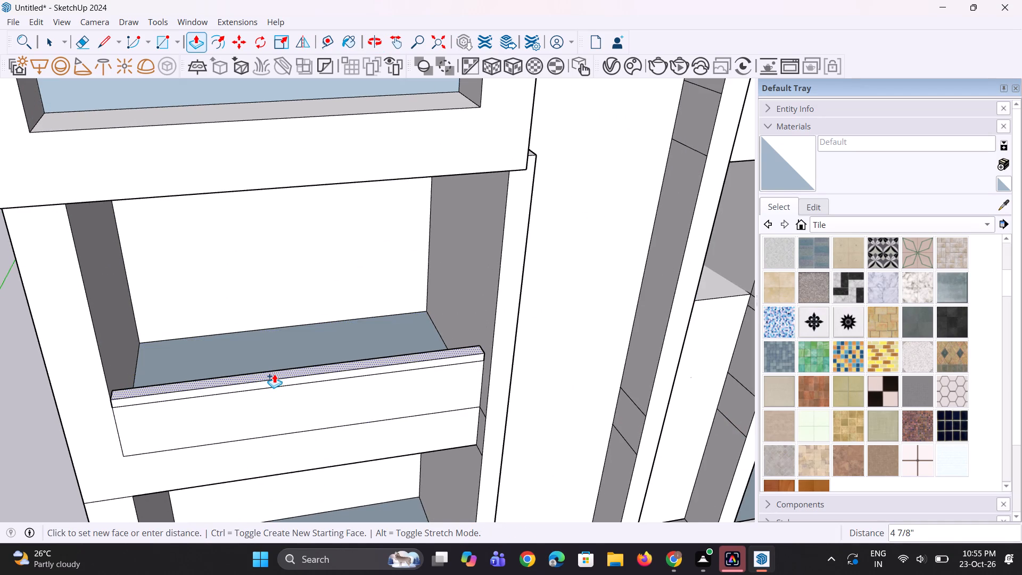
{"action": "left_click", "coordinate": [274, 374]}
{"action": "left_click", "coordinate": [274, 374]}
{"action": "middle_click_drag", "start_coordinate": [278, 391], "coordinate": [276, 379]}
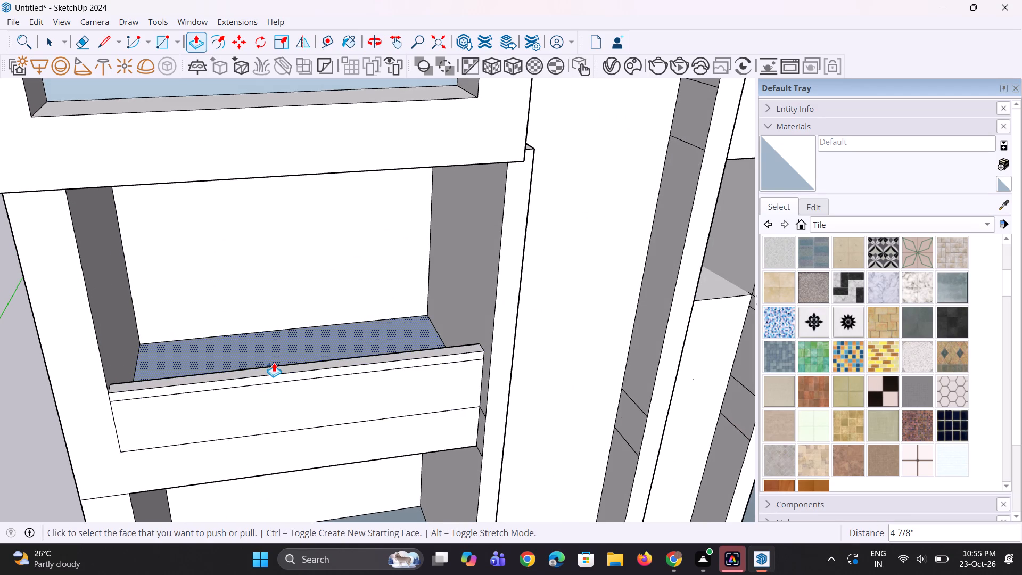
{"action": "key", "text": "ctrl+z"}
{"action": "double_click", "coordinate": [269, 376]}
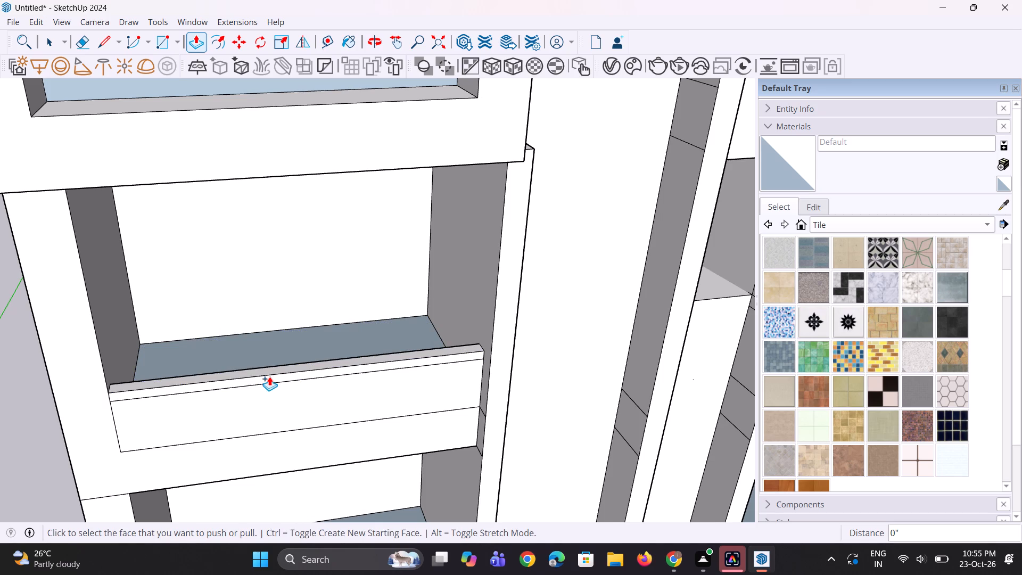
Repeat the 4 7/8" Push/Pull on the top of the parapet in the opening just above the lower left frame.
{"action": "scroll", "coordinate": [269, 376], "scroll_direction": "down", "scroll_amount": 8}
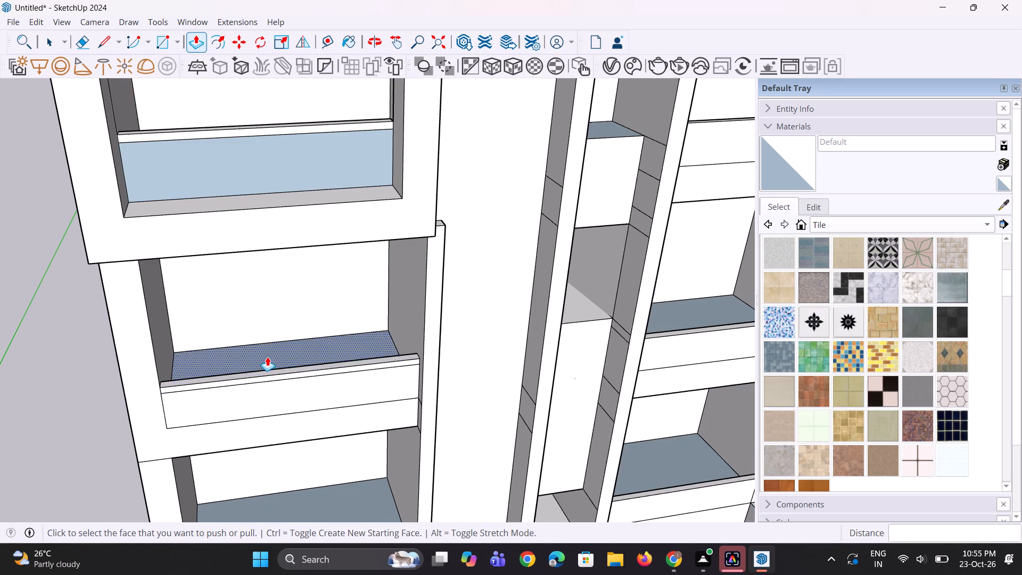
{"action": "scroll", "coordinate": [267, 357], "scroll_direction": "down", "scroll_amount": 1}
{"action": "scroll", "coordinate": [272, 468], "scroll_direction": "up", "scroll_amount": 5}
{"action": "double_click", "coordinate": [291, 479]}
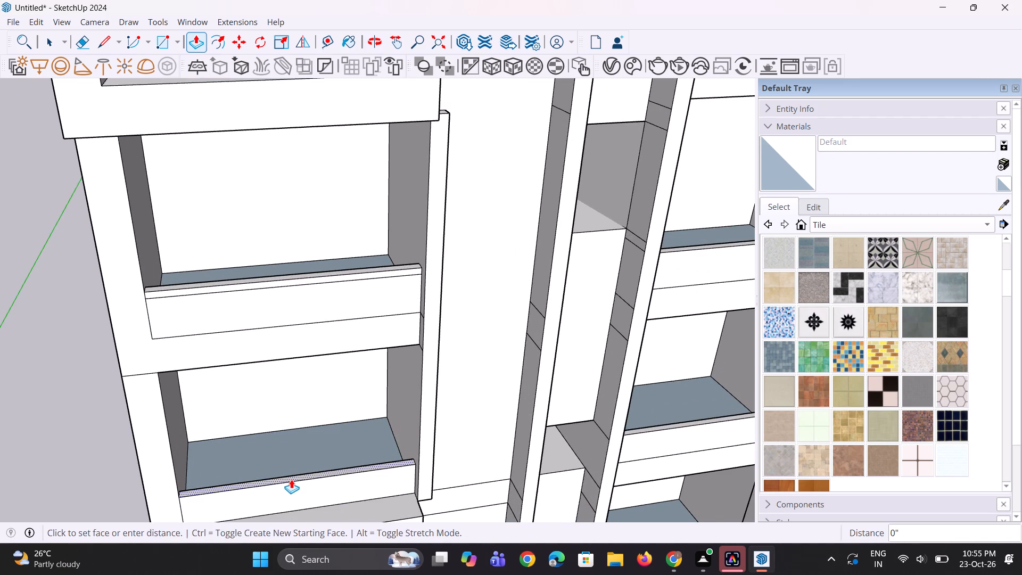
Undo the last raise and repeat the 4 7/8" Push/Pull on the parapet top in the opening just above the lower left frame.
{"action": "scroll", "coordinate": [290, 439], "scroll_direction": "down", "scroll_amount": 3}
{"action": "key", "text": "ctrl+z"}
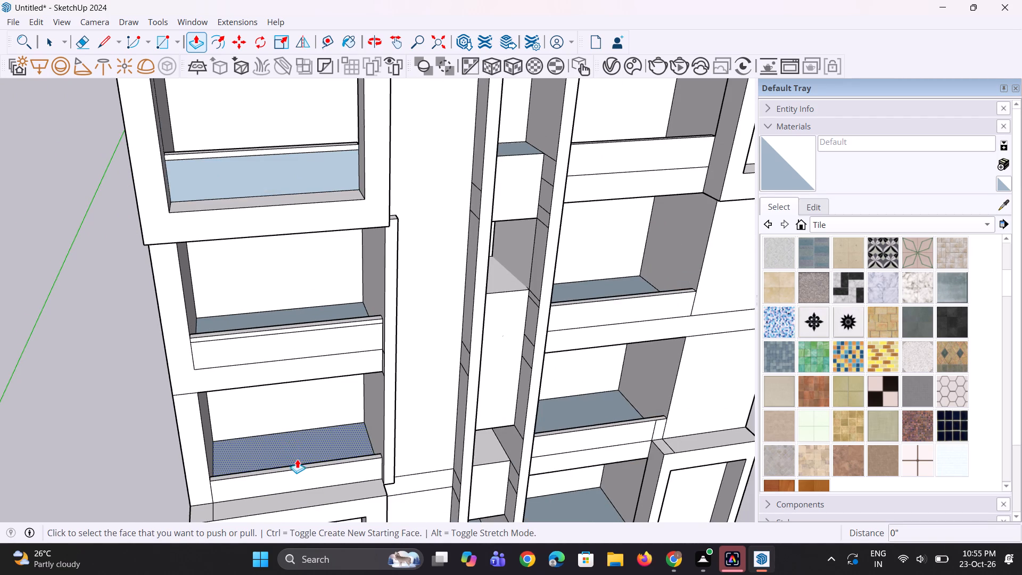
{"action": "double_click", "coordinate": [300, 466]}
Repeat the 4 7/8" Push/Pull on the top of the parapet in the lowest opening, below the lower left frame.
{"action": "scroll", "coordinate": [289, 405], "scroll_direction": "down", "scroll_amount": 5}
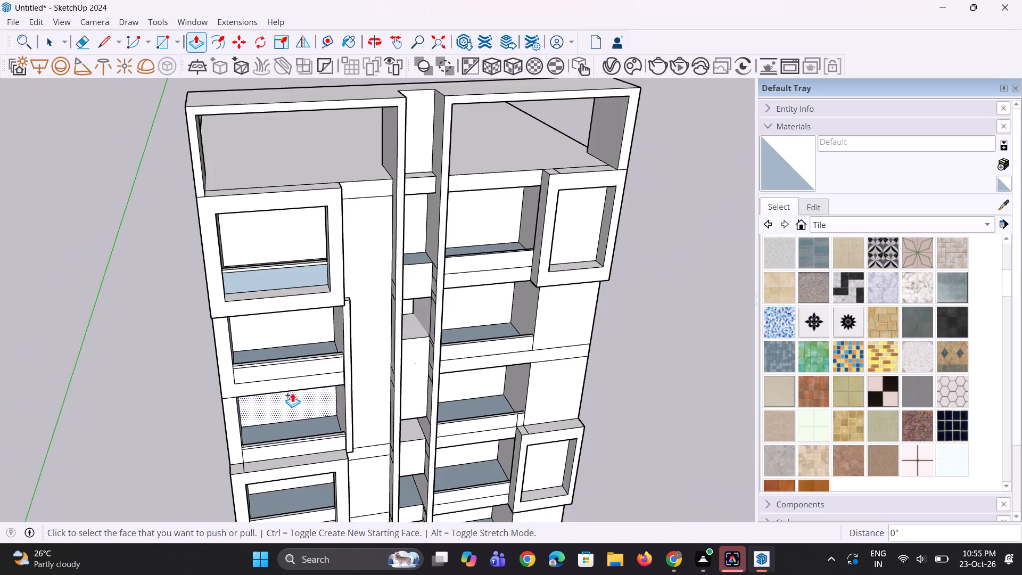
{"action": "scroll", "coordinate": [292, 393], "scroll_direction": "down", "scroll_amount": 4}
{"action": "scroll", "coordinate": [345, 362], "scroll_direction": "down", "scroll_amount": 1}
{"action": "middle_click_drag", "start_coordinate": [345, 360], "coordinate": [324, 284]}
{"action": "scroll", "coordinate": [324, 284], "scroll_direction": "down", "scroll_amount": 4}
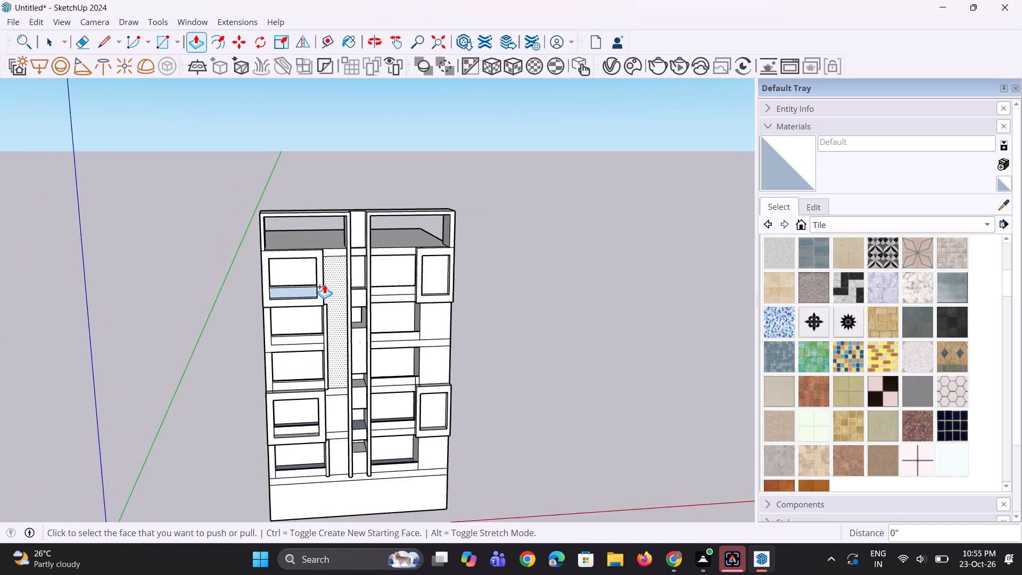
{"action": "scroll", "coordinate": [324, 284], "scroll_direction": "down", "scroll_amount": 3}
{"action": "scroll", "coordinate": [283, 421], "scroll_direction": "up", "scroll_amount": 20}
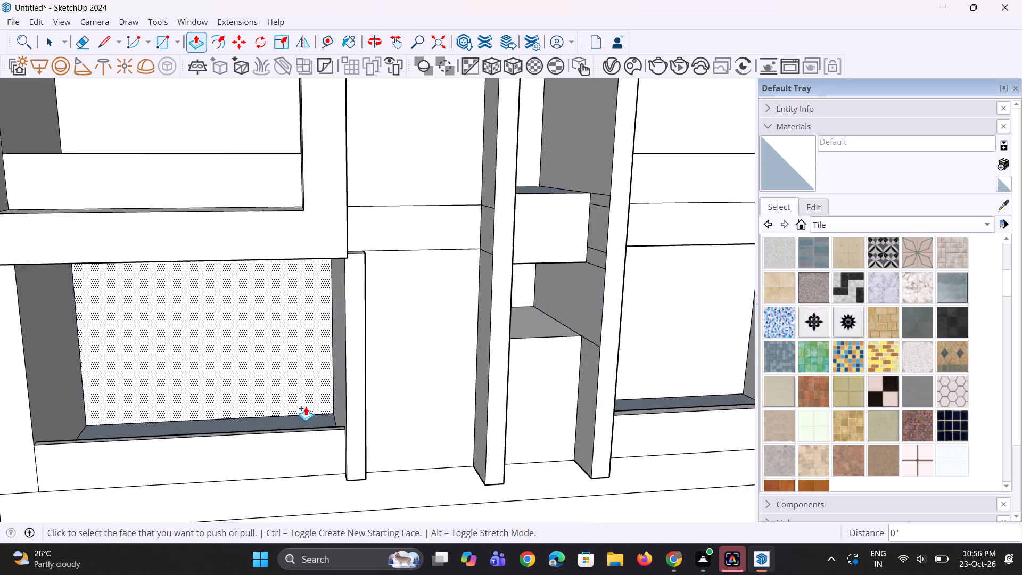
{"action": "middle_click_drag", "start_coordinate": [306, 406], "coordinate": [327, 461]}
{"action": "scroll", "coordinate": [327, 461], "scroll_direction": "up", "scroll_amount": 6}
{"action": "double_click", "coordinate": [342, 438]}
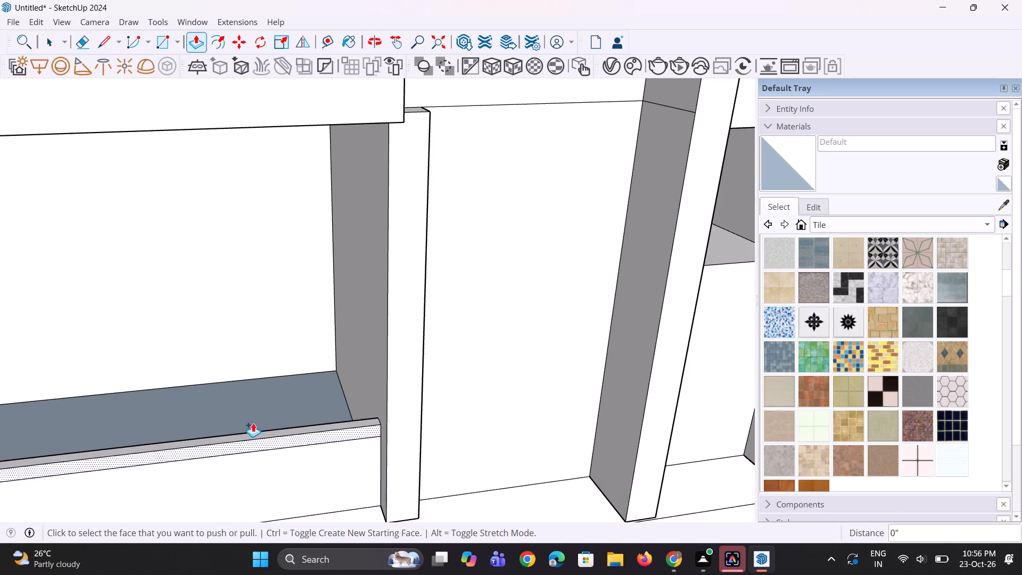
Repeat the 4 7/8" Push/Pull on the parapet tops in the lowest right opening and the one beside the lower right frame.
{"action": "scroll", "coordinate": [220, 418], "scroll_direction": "down", "scroll_amount": 9}
{"action": "scroll", "coordinate": [501, 392], "scroll_direction": "up", "scroll_amount": 5}
{"action": "double_click", "coordinate": [504, 400]}
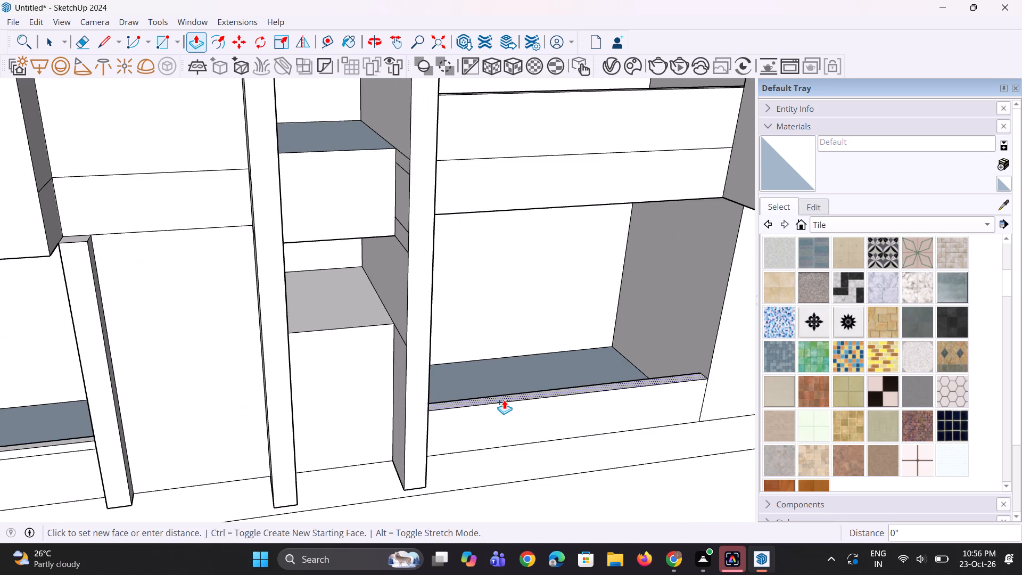
{"action": "scroll", "coordinate": [439, 436], "scroll_direction": "down", "scroll_amount": 4}
{"action": "scroll", "coordinate": [520, 195], "scroll_direction": "up", "scroll_amount": 3}
{"action": "middle_click_drag", "start_coordinate": [511, 211], "coordinate": [514, 256]}
{"action": "scroll", "coordinate": [512, 234], "scroll_direction": "up", "scroll_amount": 2}
{"action": "double_click", "coordinate": [513, 228]}
Repeat the 4 7/8" Push/Pull on the top of the parapet in the opening just above the lower right frame.
{"action": "scroll", "coordinate": [431, 286], "scroll_direction": "down", "scroll_amount": 4}
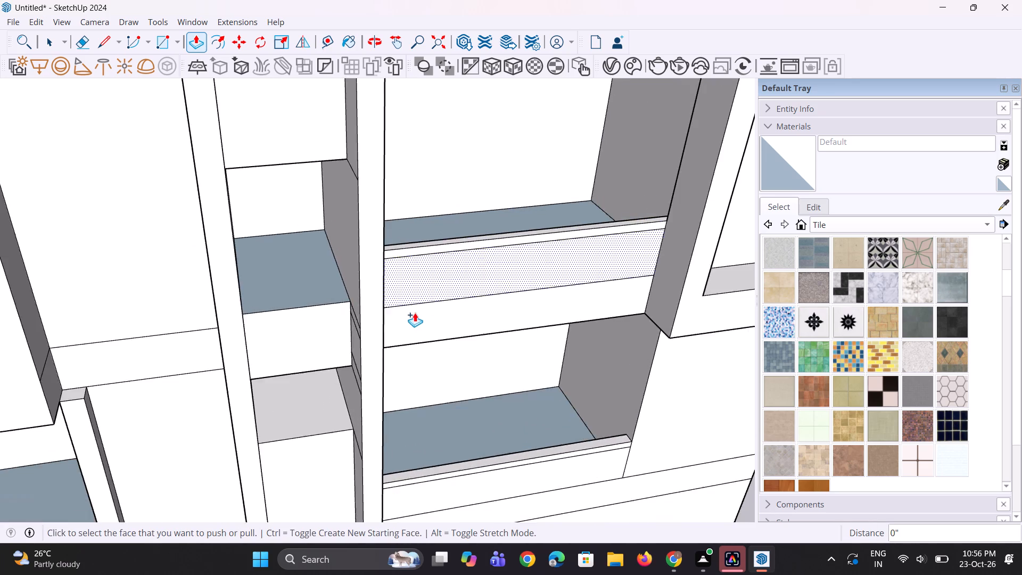
{"action": "scroll", "coordinate": [415, 313], "scroll_direction": "down", "scroll_amount": 5}
{"action": "middle_click_drag", "start_coordinate": [507, 269], "coordinate": [512, 301]}
{"action": "scroll", "coordinate": [512, 301], "scroll_direction": "down", "scroll_amount": 4}
{"action": "scroll", "coordinate": [520, 150], "scroll_direction": "up", "scroll_amount": 4}
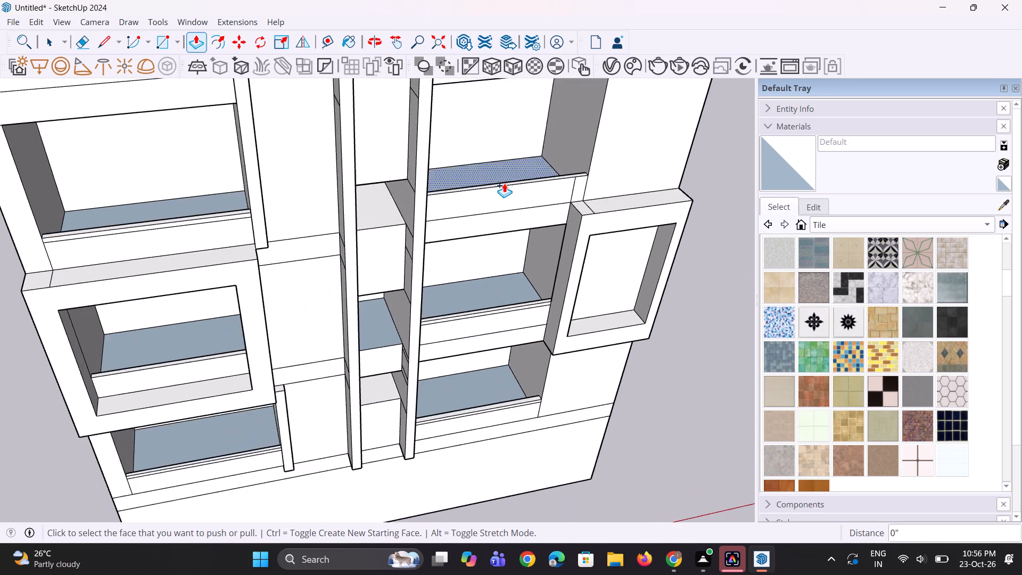
{"action": "scroll", "coordinate": [504, 183], "scroll_direction": "up", "scroll_amount": 6}
{"action": "double_click", "coordinate": [504, 183]}
Repeat the 4 7/8" Push/Pull on the top of the parapet in the opening just below the upper right frame.
{"action": "scroll", "coordinate": [502, 210], "scroll_direction": "down", "scroll_amount": 9}
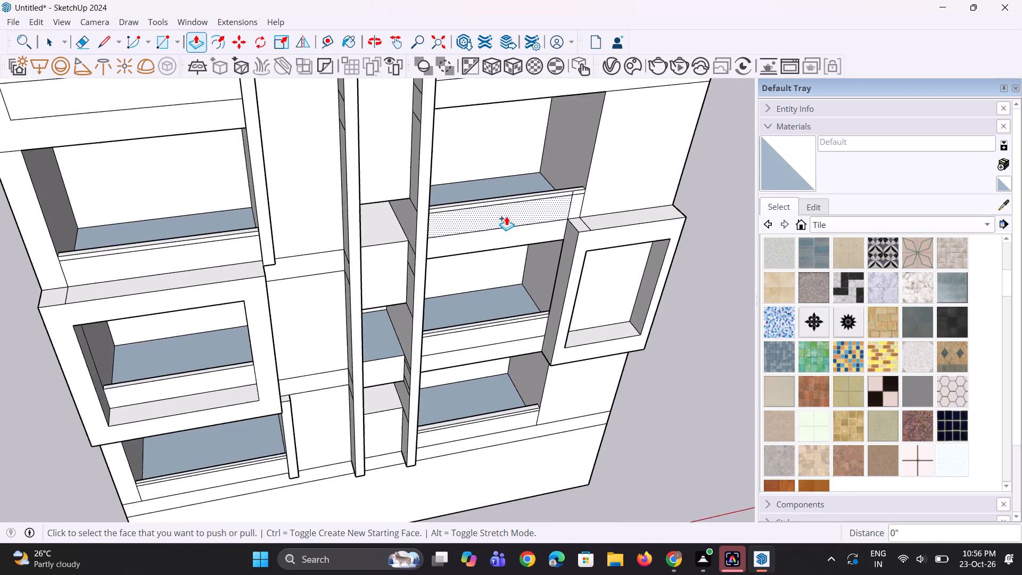
{"action": "scroll", "coordinate": [506, 216], "scroll_direction": "down", "scroll_amount": 4}
{"action": "scroll", "coordinate": [506, 216], "scroll_direction": "up", "scroll_amount": 1}
{"action": "scroll", "coordinate": [530, 260], "scroll_direction": "down", "scroll_amount": 8}
{"action": "scroll", "coordinate": [545, 175], "scroll_direction": "up", "scroll_amount": 5}
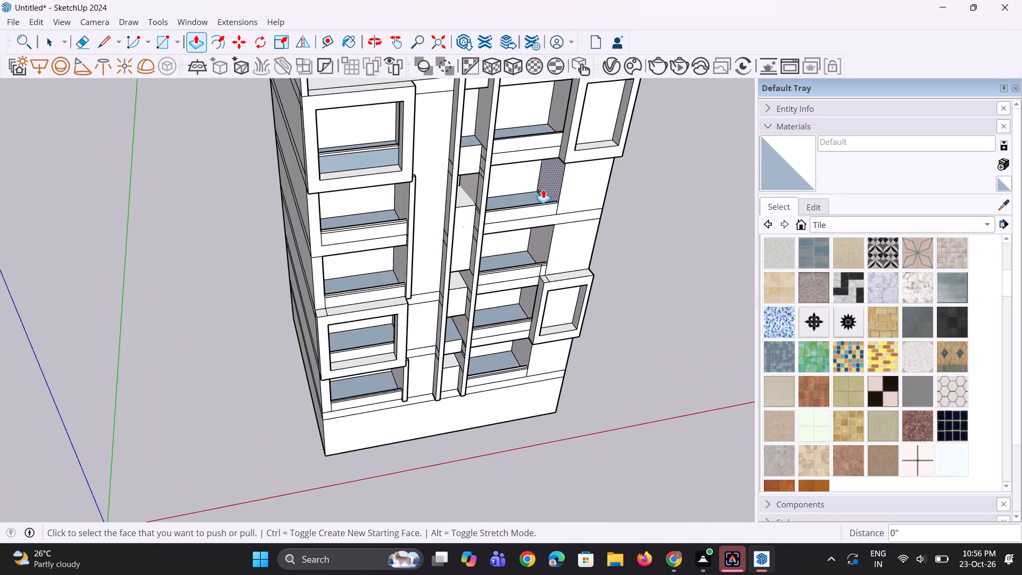
{"action": "scroll", "coordinate": [543, 189], "scroll_direction": "up", "scroll_amount": 11}
{"action": "double_click", "coordinate": [524, 215]}
Repeat the 4 7/8" Push/Pull on the top of the parapet in the opening beside the upper right frame.
{"action": "scroll", "coordinate": [575, 311], "scroll_direction": "down", "scroll_amount": 3}
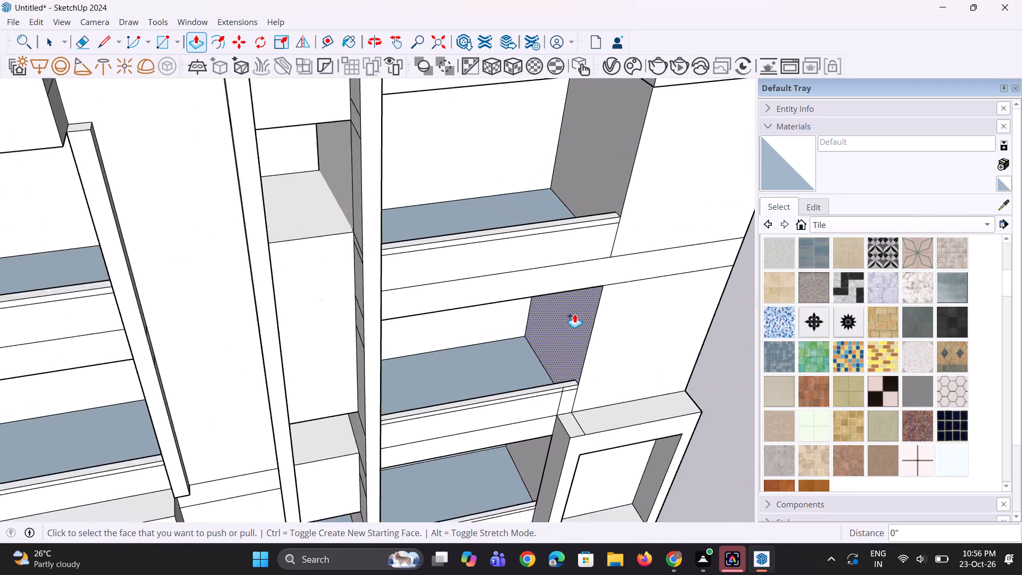
{"action": "scroll", "coordinate": [574, 314], "scroll_direction": "down", "scroll_amount": 10}
{"action": "scroll", "coordinate": [554, 201], "scroll_direction": "up", "scroll_amount": 11}
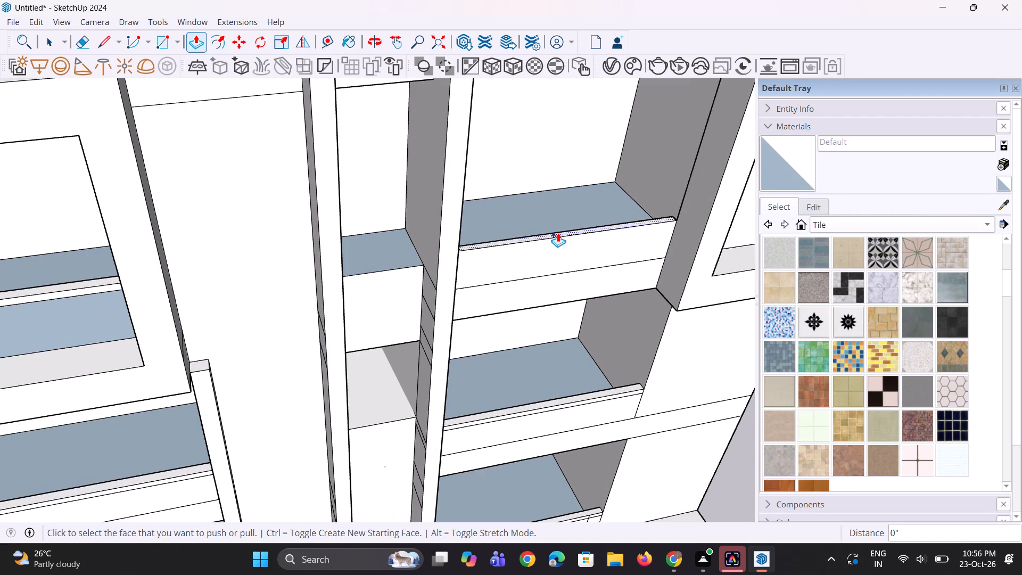
{"action": "double_click", "coordinate": [558, 233]}
Erase the stray edges on the parapet just above the lower right frame and on top of that frame.
{"action": "scroll", "coordinate": [517, 265], "scroll_direction": "down", "scroll_amount": 4}
{"action": "middle_click_drag", "start_coordinate": [515, 284], "coordinate": [506, 211]}
{"action": "scroll", "coordinate": [497, 203], "scroll_direction": "down", "scroll_amount": 4}
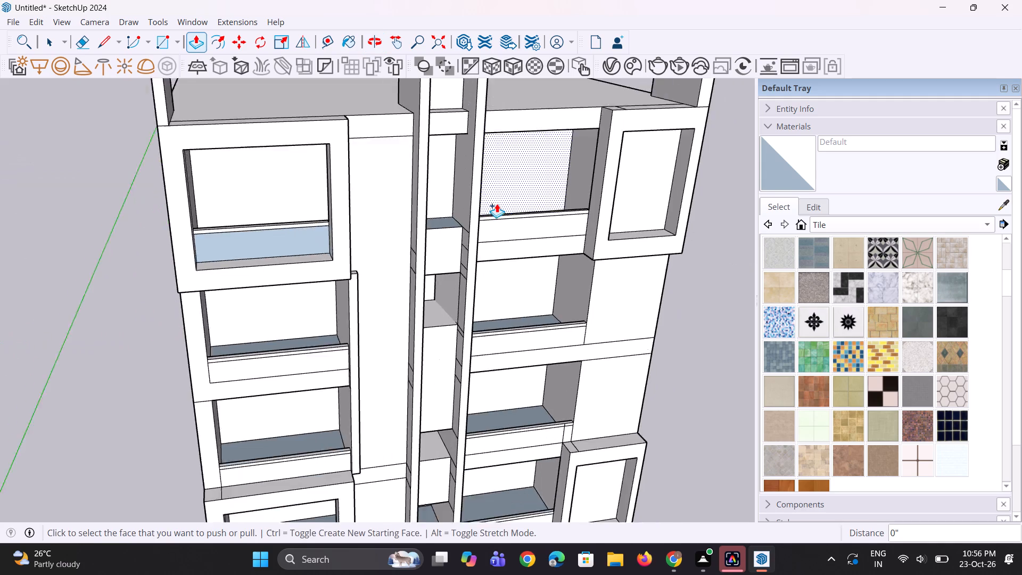
{"action": "key", "text": "space"}
{"action": "key", "text": "space"}
{"action": "scroll", "coordinate": [500, 208], "scroll_direction": "down", "scroll_amount": 5}
{"action": "scroll", "coordinate": [542, 356], "scroll_direction": "up", "scroll_amount": 13}
{"action": "middle_click_drag", "start_coordinate": [534, 342], "coordinate": [526, 334]}
{"action": "key", "text": "e"}
{"action": "scroll", "coordinate": [529, 332], "scroll_direction": "up", "scroll_amount": 1}
{"action": "left_click", "coordinate": [536, 318]}
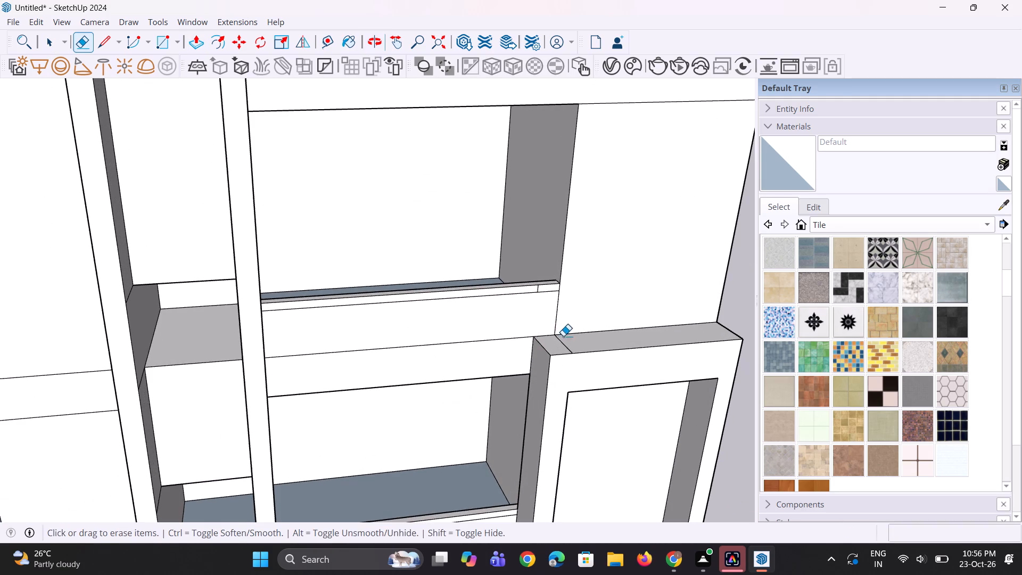
{"action": "left_click", "coordinate": [567, 345]}
{"action": "scroll", "coordinate": [542, 290], "scroll_direction": "up", "scroll_amount": 3}
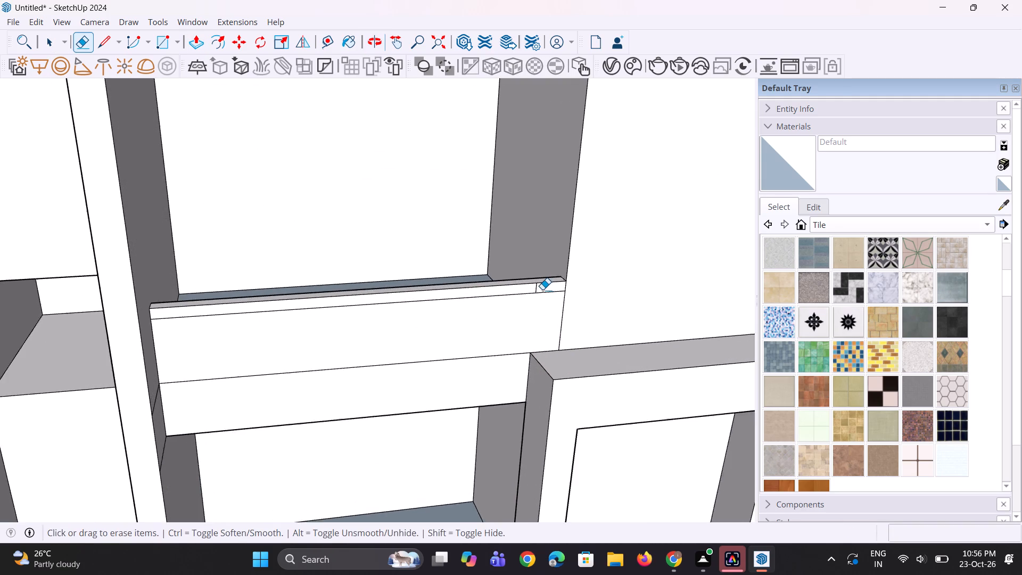
{"action": "scroll", "coordinate": [542, 290], "scroll_direction": "up", "scroll_amount": 3}
{"action": "left_click", "coordinate": [535, 288]}
Examine the whole front facade of the building from several angles.
{"action": "scroll", "coordinate": [527, 271], "scroll_direction": "down", "scroll_amount": 15}
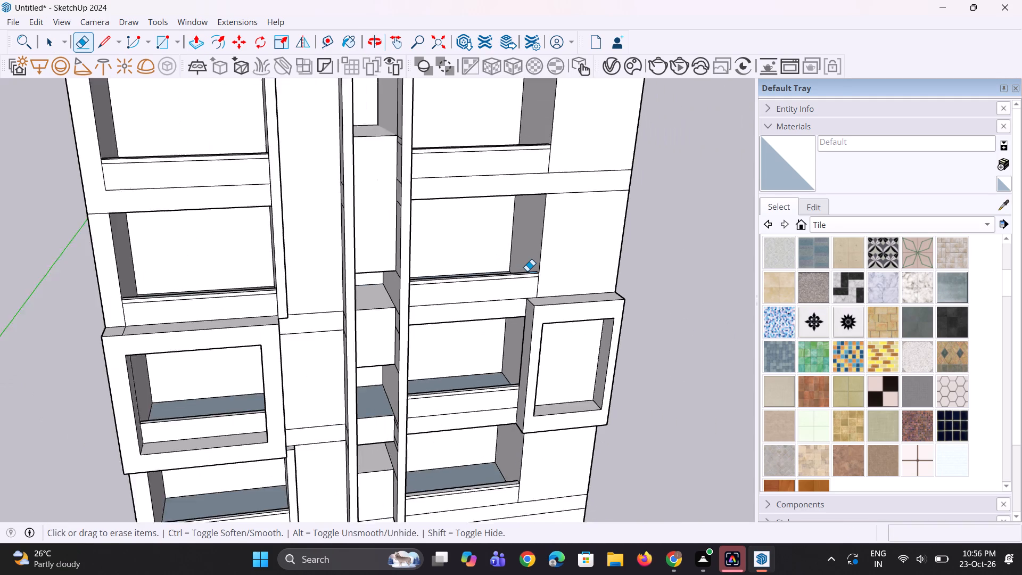
{"action": "scroll", "coordinate": [432, 321], "scroll_direction": "down", "scroll_amount": 5}
{"action": "middle_click_drag", "start_coordinate": [348, 335], "coordinate": [271, 297]}
{"action": "key", "text": "space"}
{"action": "key", "text": "space"}
{"action": "scroll", "coordinate": [280, 295], "scroll_direction": "down", "scroll_amount": 4}
{"action": "middle_click_drag", "start_coordinate": [296, 298], "coordinate": [318, 298]}
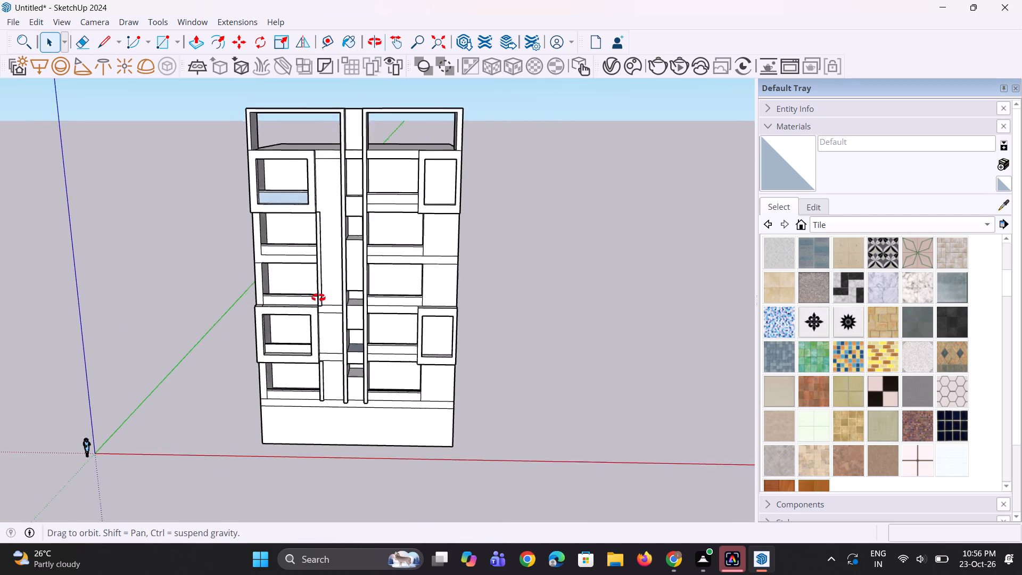
{"action": "middle_click_drag", "start_coordinate": [318, 298], "coordinate": [324, 293]}
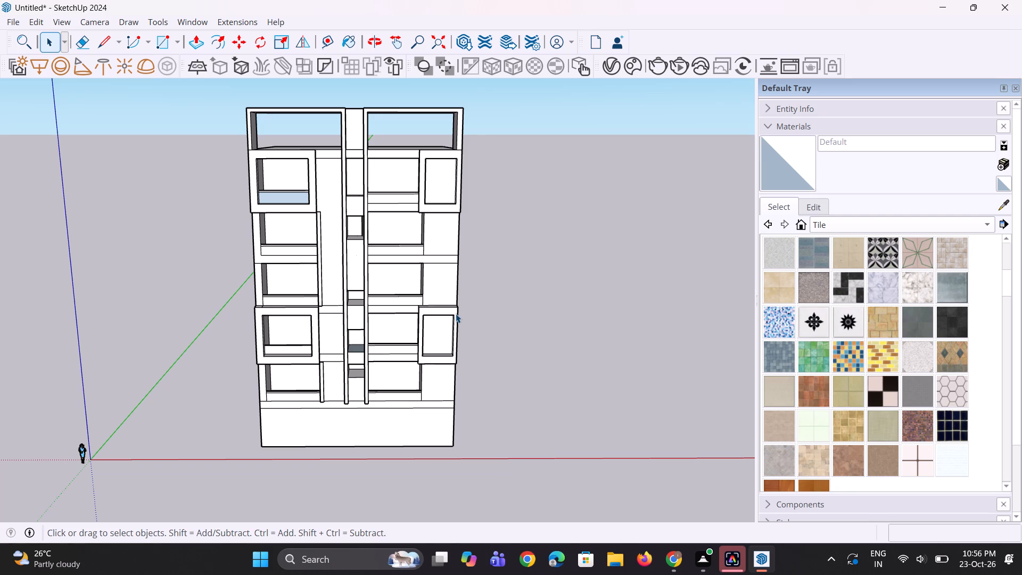
{"action": "scroll", "coordinate": [354, 391], "scroll_direction": "down", "scroll_amount": 3}
{"action": "middle_click_drag", "start_coordinate": [373, 394], "coordinate": [342, 404]}
{"action": "scroll", "coordinate": [343, 405], "scroll_direction": "up", "scroll_amount": 2}
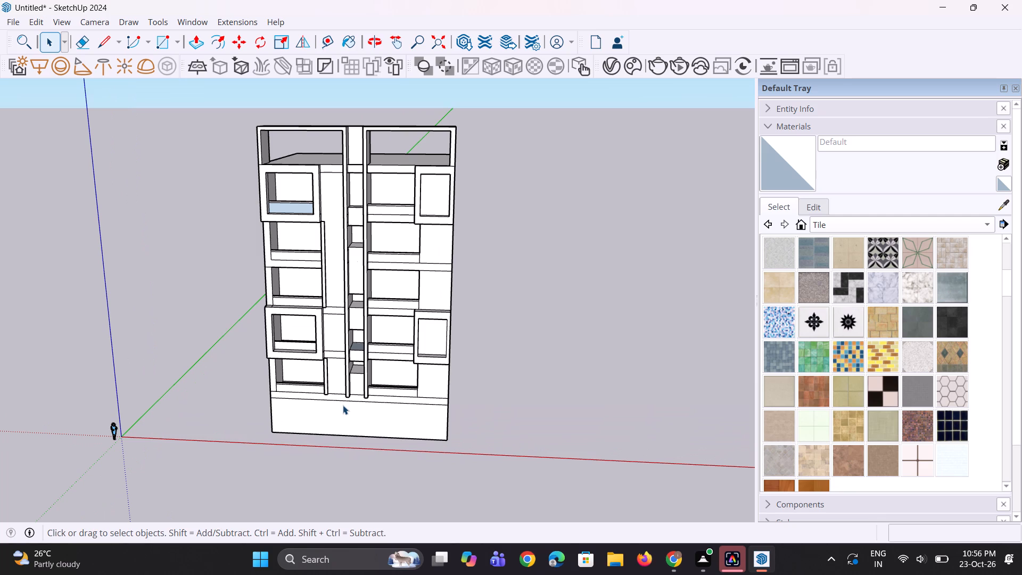
{"action": "scroll", "coordinate": [344, 406], "scroll_direction": "down", "scroll_amount": 3}
{"action": "middle_click_drag", "start_coordinate": [344, 406], "coordinate": [322, 375]}
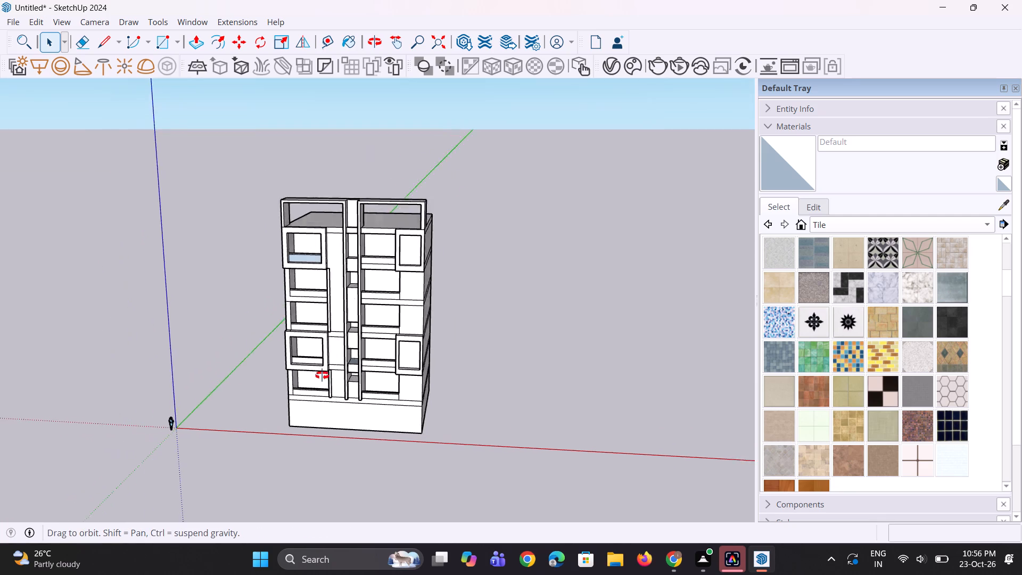
{"action": "middle_click_drag", "start_coordinate": [322, 375], "coordinate": [361, 256]}
{"action": "scroll", "coordinate": [360, 232], "scroll_direction": "up", "scroll_amount": 1}
{"action": "scroll", "coordinate": [353, 301], "scroll_direction": "down", "scroll_amount": 3}
{"action": "middle_click_drag", "start_coordinate": [353, 304], "coordinate": [340, 421]}
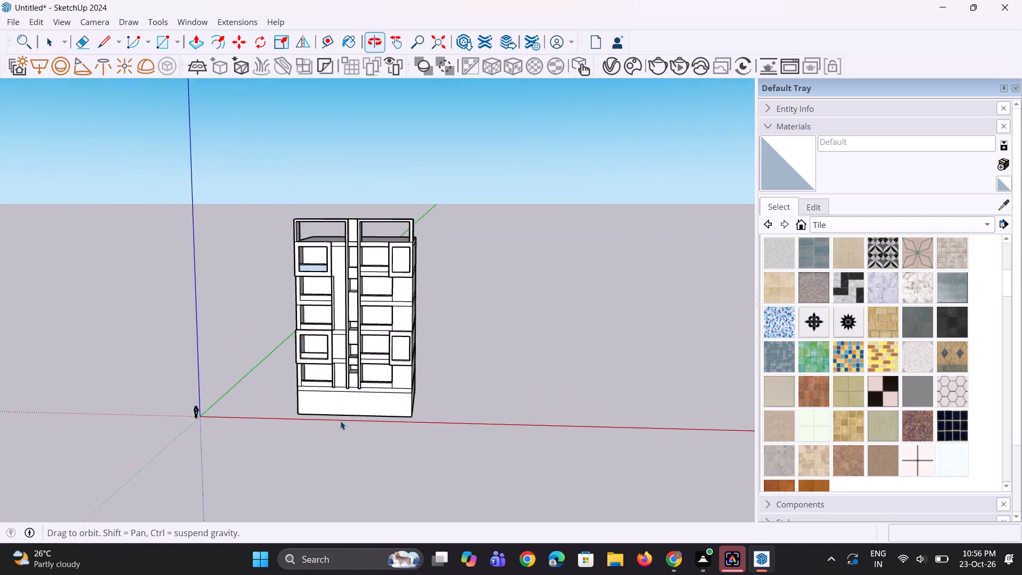
{"action": "scroll", "coordinate": [375, 266], "scroll_direction": "up", "scroll_amount": 6}
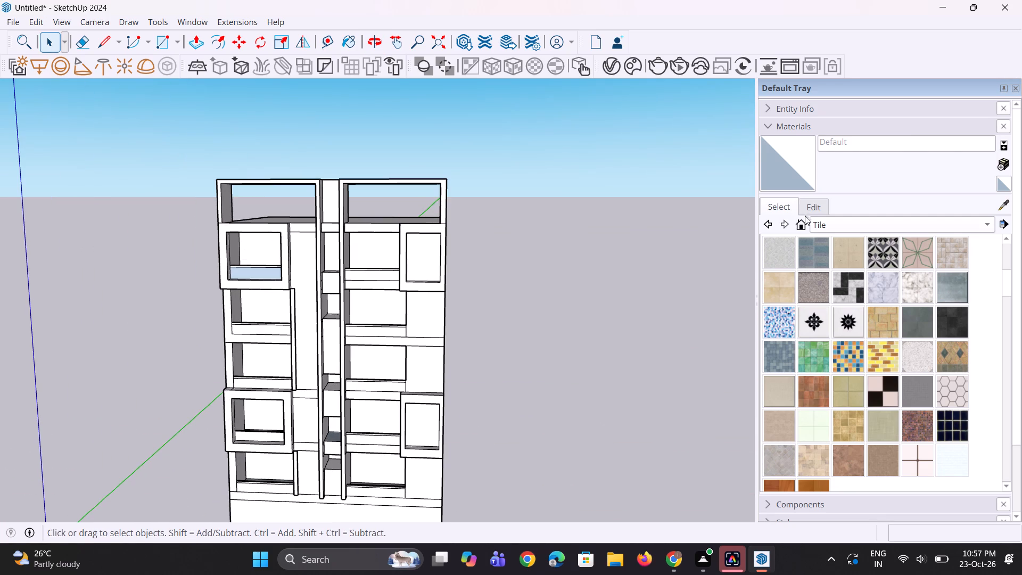
Show the Glass and Mirrors material collection and dismiss the overwrite prompt.
{"action": "left_click", "coordinate": [814, 221]}
{"action": "left_click", "coordinate": [859, 144]}
{"action": "left_click_drag", "start_coordinate": [835, 279], "coordinate": [830, 283]}
{"action": "left_click", "coordinate": [818, 288]}
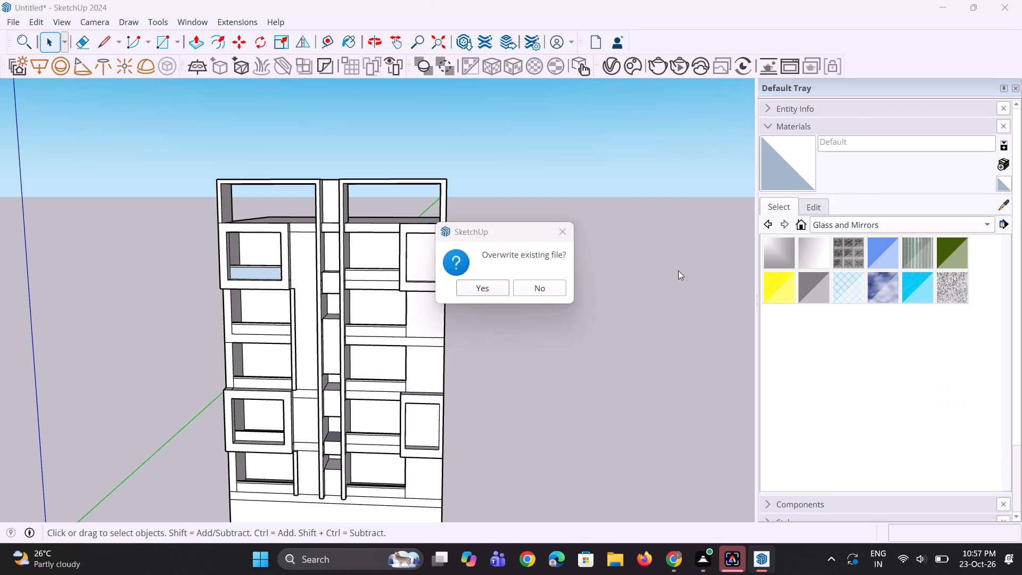
{"action": "left_click", "coordinate": [557, 226]}
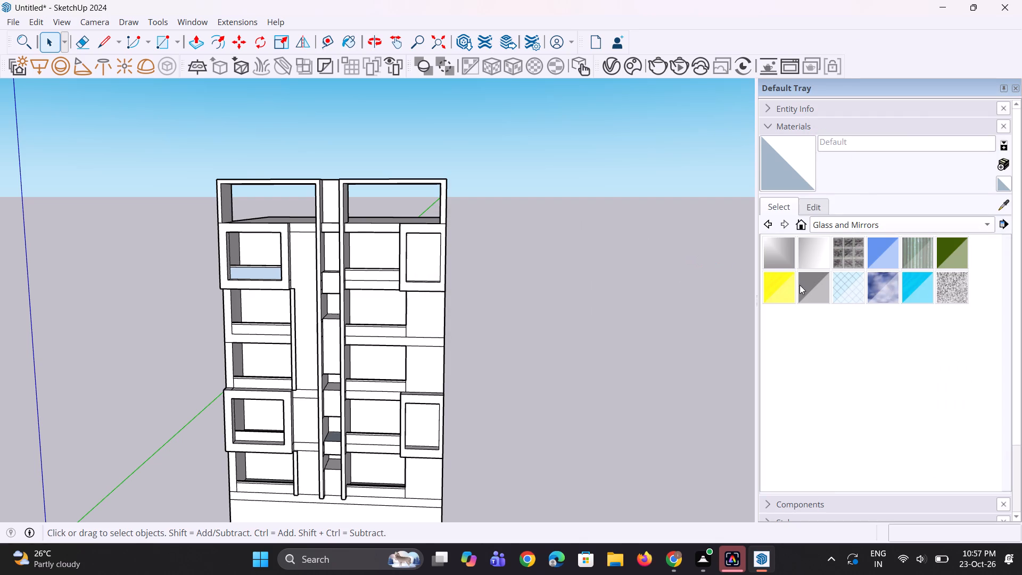
Save the model as jsjsjs.
{"action": "key", "text": "ctrl+s"}
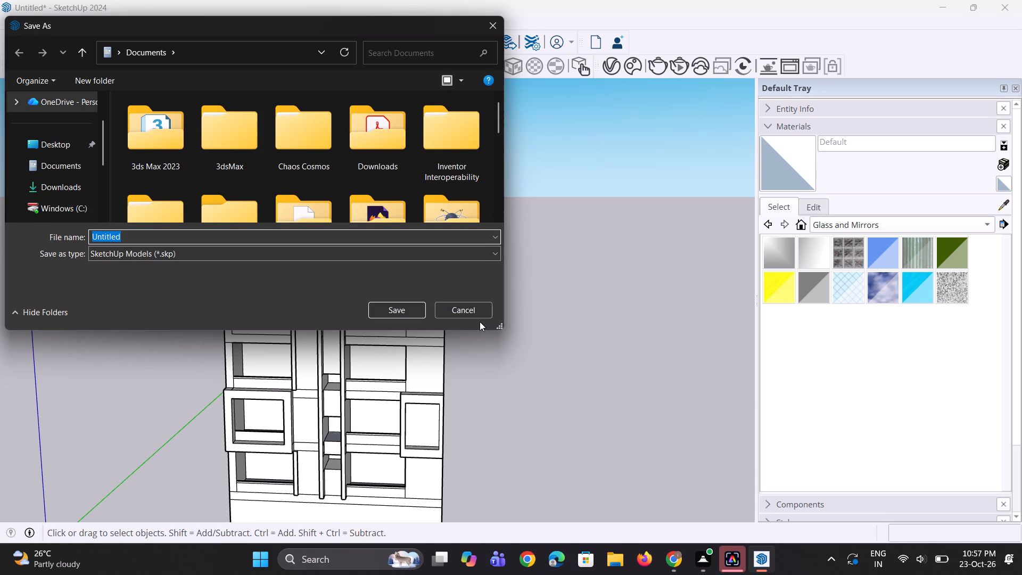
{"action": "type", "text": "js"}
{"action": "type", "text": "jsjs"}
{"action": "key", "text": "Return"}
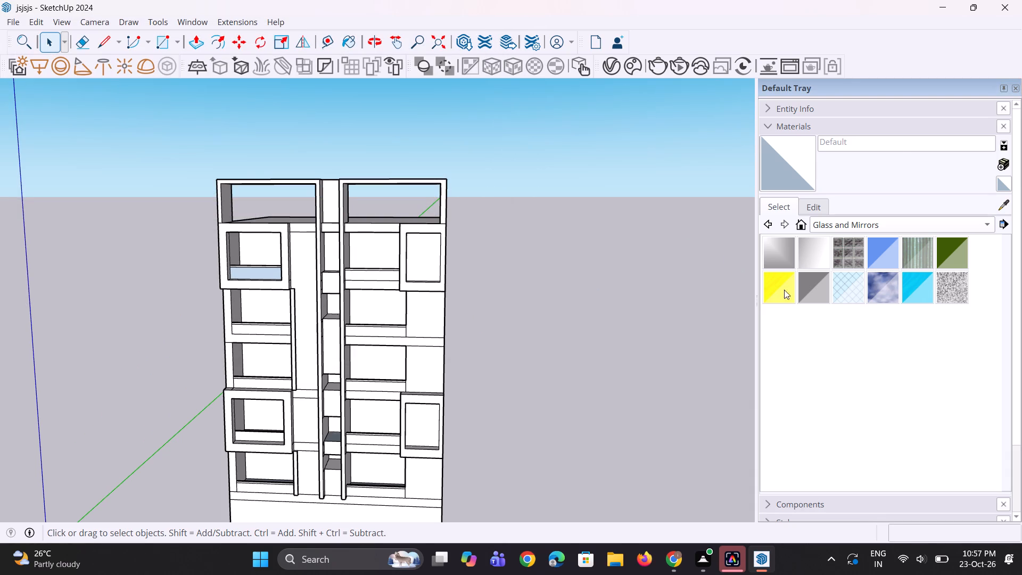
Paint the front face of the parapet beside the upper right frame with Translucent Glass Gray.
{"action": "left_click", "coordinate": [818, 277]}
{"action": "scroll", "coordinate": [320, 287], "scroll_direction": "up", "scroll_amount": 8}
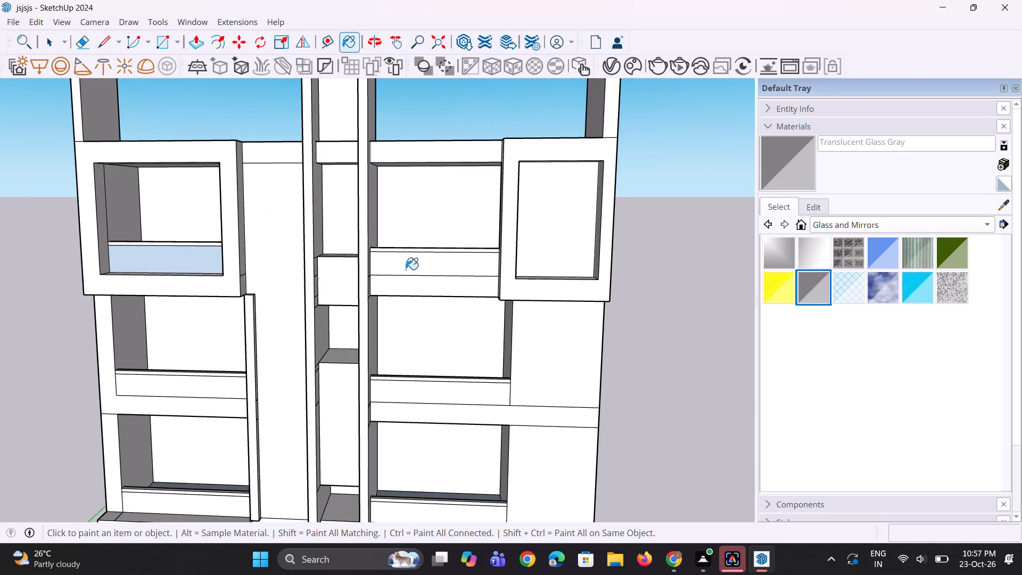
{"action": "left_click", "coordinate": [406, 269]}
Paint the inner face of the parapet beside the upper right frame with Translucent Glass Gray.
{"action": "middle_click_drag", "start_coordinate": [493, 281], "coordinate": [422, 342]}
{"action": "scroll", "coordinate": [382, 263], "scroll_direction": "up", "scroll_amount": 4}
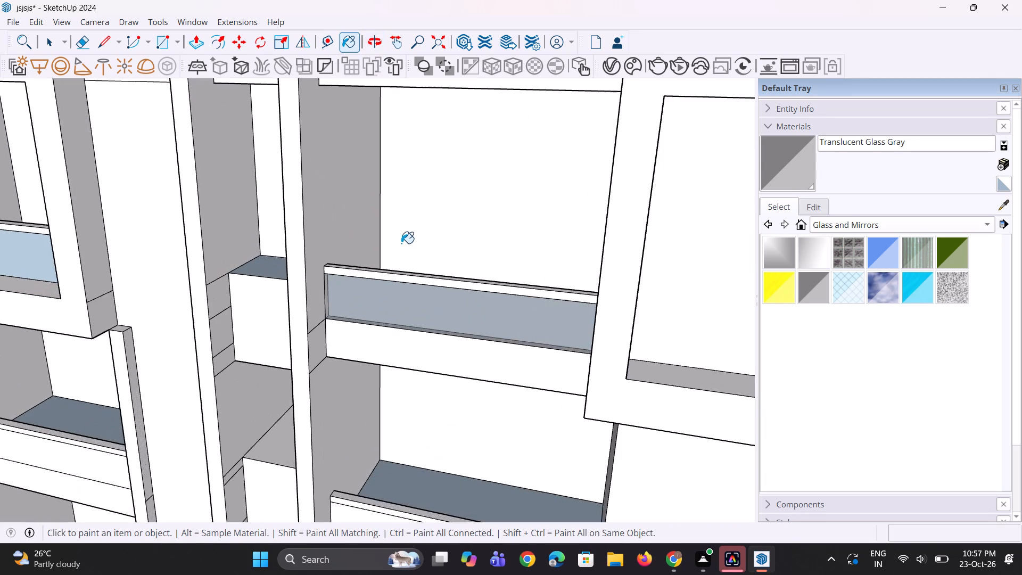
{"action": "scroll", "coordinate": [401, 243], "scroll_direction": "up", "scroll_amount": 7}
{"action": "middle_click_drag", "start_coordinate": [406, 248], "coordinate": [617, 421]}
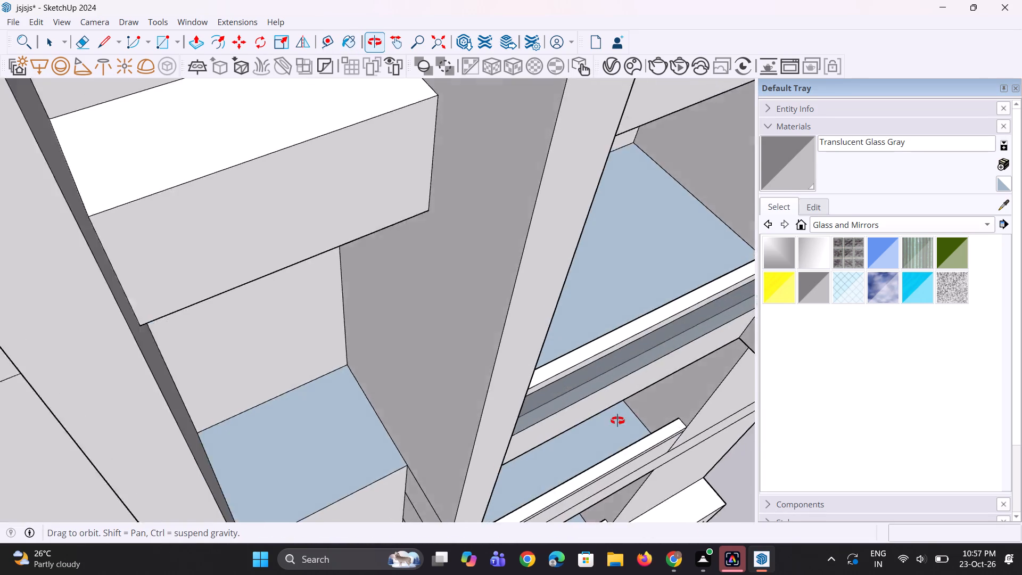
{"action": "middle_click_drag", "start_coordinate": [617, 421], "coordinate": [542, 424]}
{"action": "scroll", "coordinate": [599, 388], "scroll_direction": "up", "scroll_amount": 6}
{"action": "middle_click_drag", "start_coordinate": [599, 388], "coordinate": [612, 426]}
{"action": "scroll", "coordinate": [613, 432], "scroll_direction": "up", "scroll_amount": 4}
{"action": "middle_click_drag", "start_coordinate": [639, 460], "coordinate": [657, 484]}
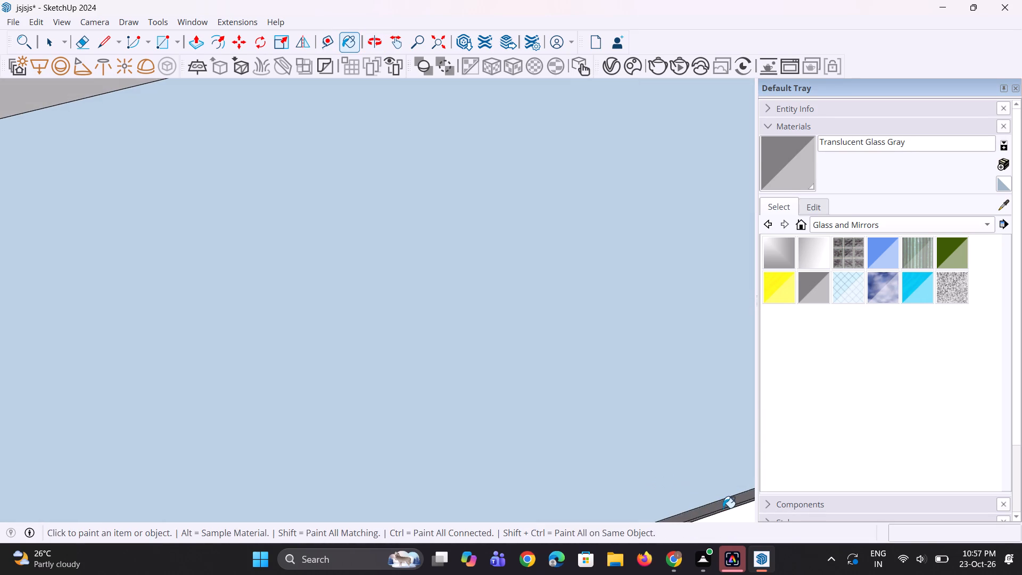
{"action": "left_click", "coordinate": [724, 504]}
{"action": "middle_click_drag", "start_coordinate": [710, 502], "coordinate": [621, 352]}
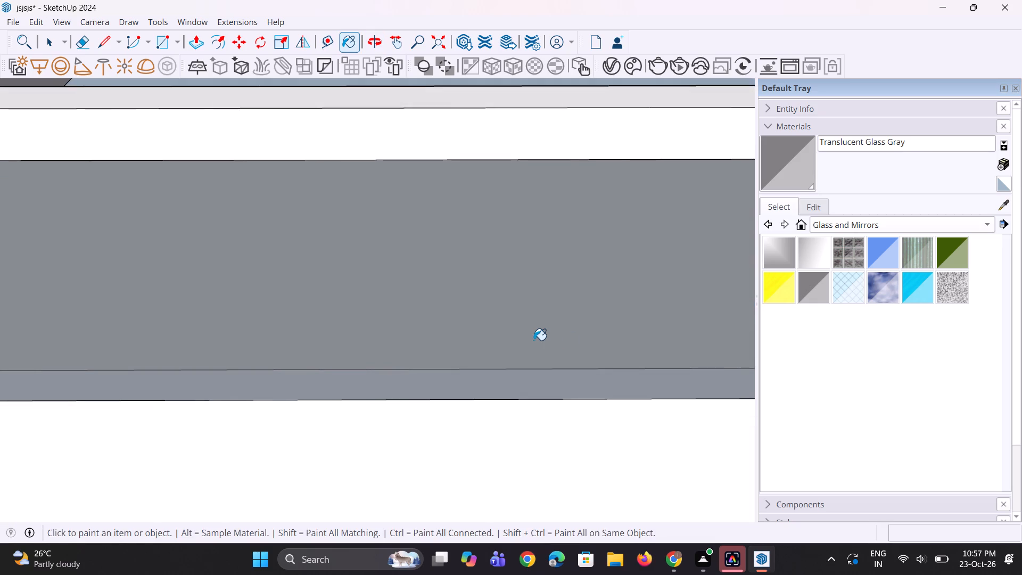
Paint the inner and front faces of the right bay's parapet one floor below the upper right frame with Translucent Glass Gray.
{"action": "scroll", "coordinate": [534, 340], "scroll_direction": "down", "scroll_amount": 9}
{"action": "middle_click_drag", "start_coordinate": [527, 339], "coordinate": [513, 286]}
{"action": "scroll", "coordinate": [496, 281], "scroll_direction": "down", "scroll_amount": 9}
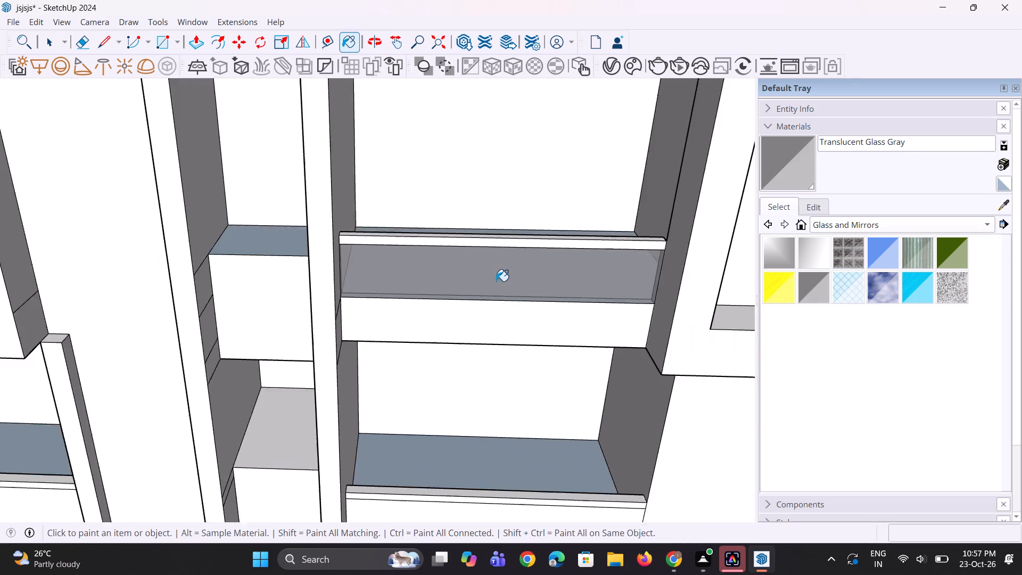
{"action": "scroll", "coordinate": [496, 281], "scroll_direction": "down", "scroll_amount": 5}
{"action": "middle_click_drag", "start_coordinate": [519, 377], "coordinate": [526, 423]}
{"action": "scroll", "coordinate": [538, 448], "scroll_direction": "up", "scroll_amount": 12}
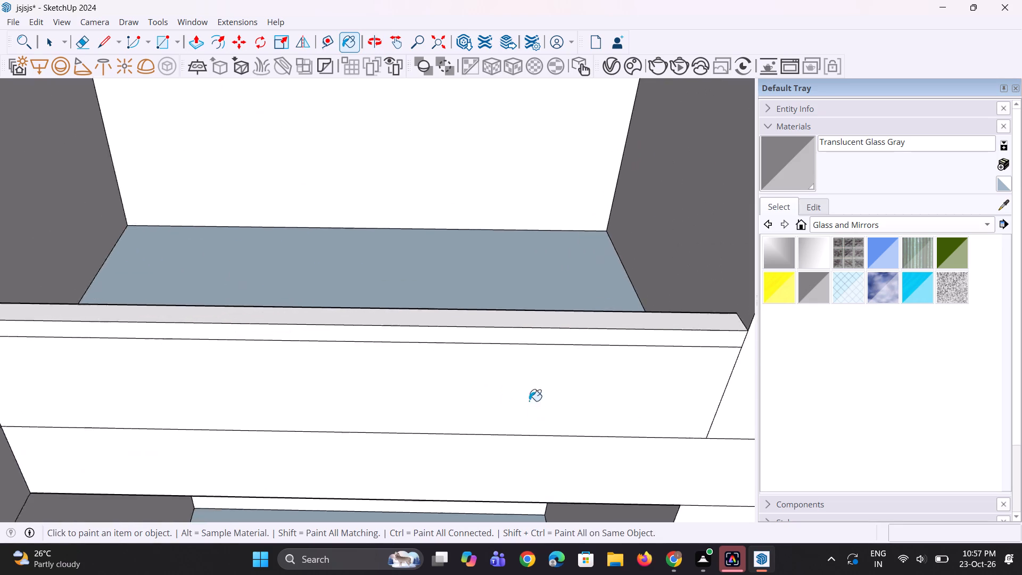
{"action": "scroll", "coordinate": [529, 401], "scroll_direction": "up", "scroll_amount": 6}
{"action": "middle_click_drag", "start_coordinate": [496, 342], "coordinate": [555, 455]}
{"action": "scroll", "coordinate": [479, 398], "scroll_direction": "down", "scroll_amount": 11}
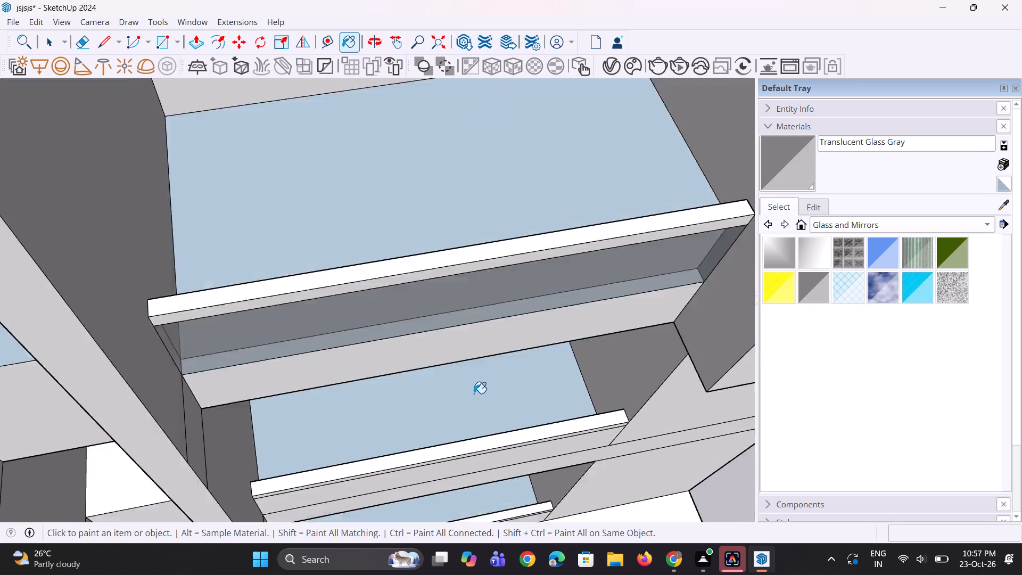
{"action": "scroll", "coordinate": [522, 453], "scroll_direction": "up", "scroll_amount": 1}
{"action": "middle_click", "coordinate": [522, 453]}
{"action": "scroll", "coordinate": [524, 453], "scroll_direction": "up", "scroll_amount": 13}
{"action": "middle_click_drag", "start_coordinate": [504, 401], "coordinate": [510, 439]}
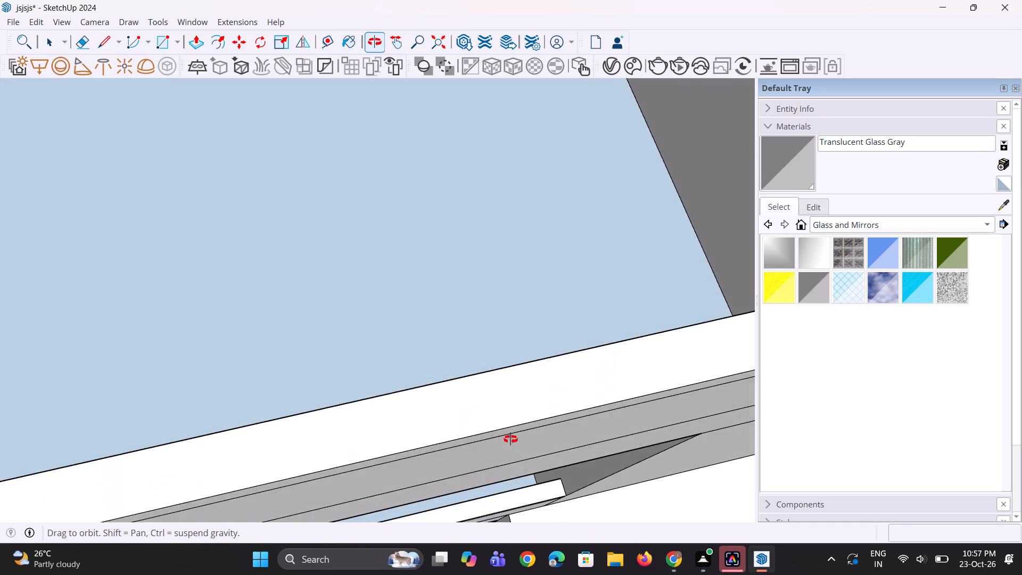
{"action": "middle_click_drag", "start_coordinate": [510, 439], "coordinate": [534, 494]}
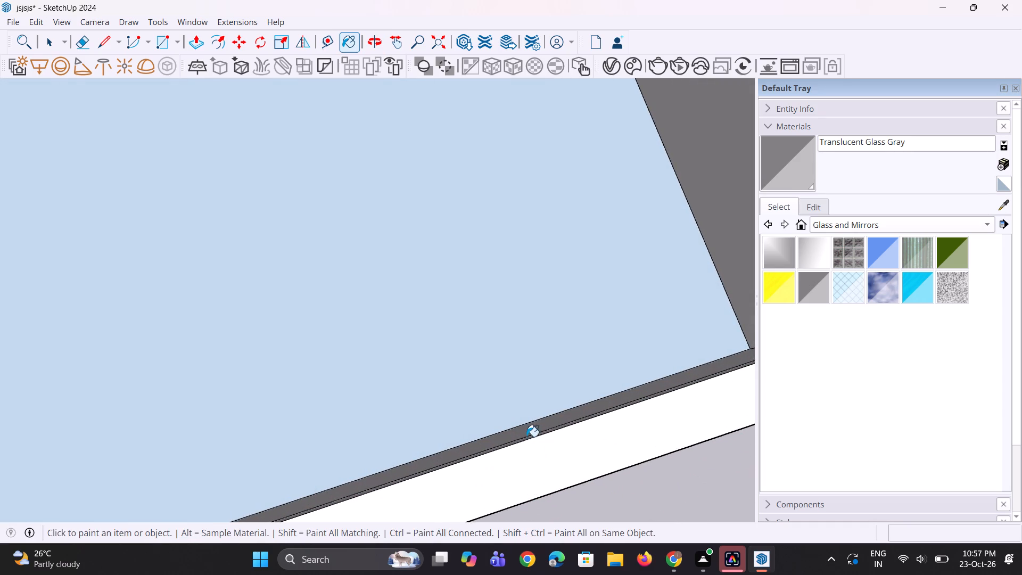
{"action": "left_click", "coordinate": [525, 428]}
{"action": "middle_click_drag", "start_coordinate": [539, 458], "coordinate": [501, 277]}
{"action": "left_click", "coordinate": [487, 334]}
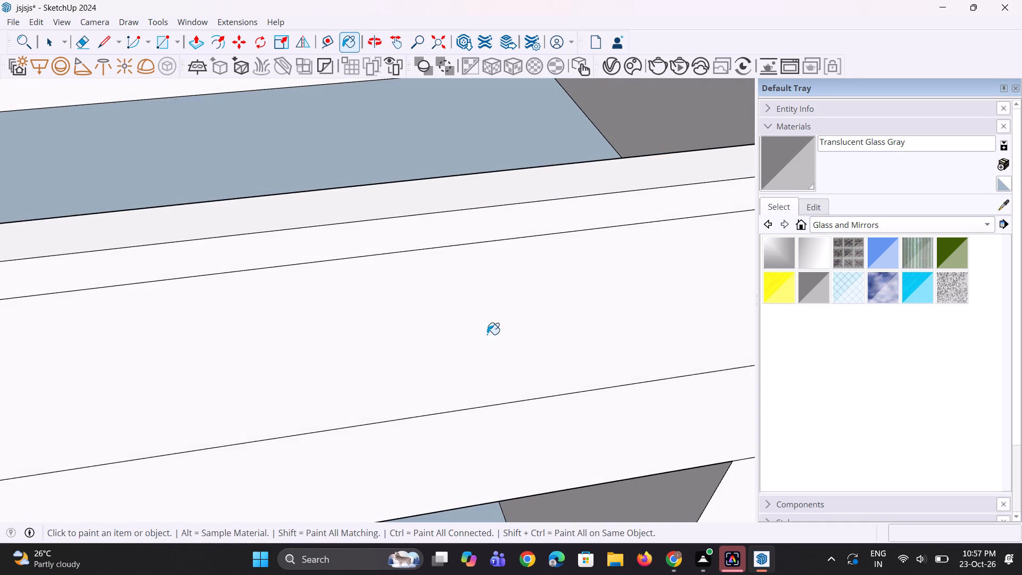
Paint the inner and front faces of the right bay's parapet just above the lower right frame with Translucent Glass Gray.
{"action": "scroll", "coordinate": [456, 300], "scroll_direction": "down", "scroll_amount": 20}
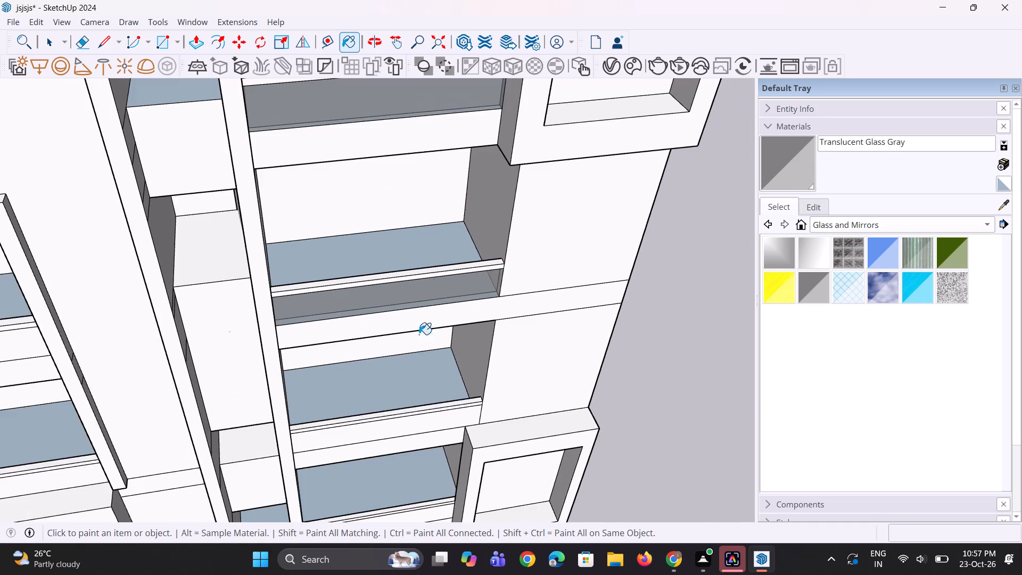
{"action": "scroll", "coordinate": [408, 396], "scroll_direction": "up", "scroll_amount": 19}
{"action": "middle_click_drag", "start_coordinate": [361, 390], "coordinate": [403, 521]}
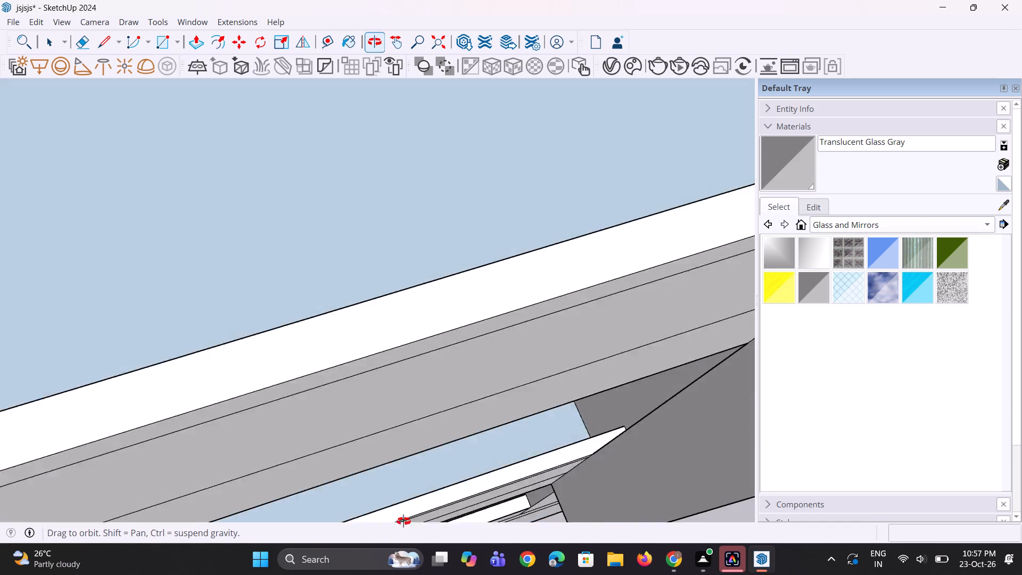
{"action": "middle_click_drag", "start_coordinate": [403, 521], "coordinate": [522, 546]}
{"action": "middle_click_drag", "start_coordinate": [436, 230], "coordinate": [438, 230]}
{"action": "scroll", "coordinate": [438, 230], "scroll_direction": "up", "scroll_amount": 1}
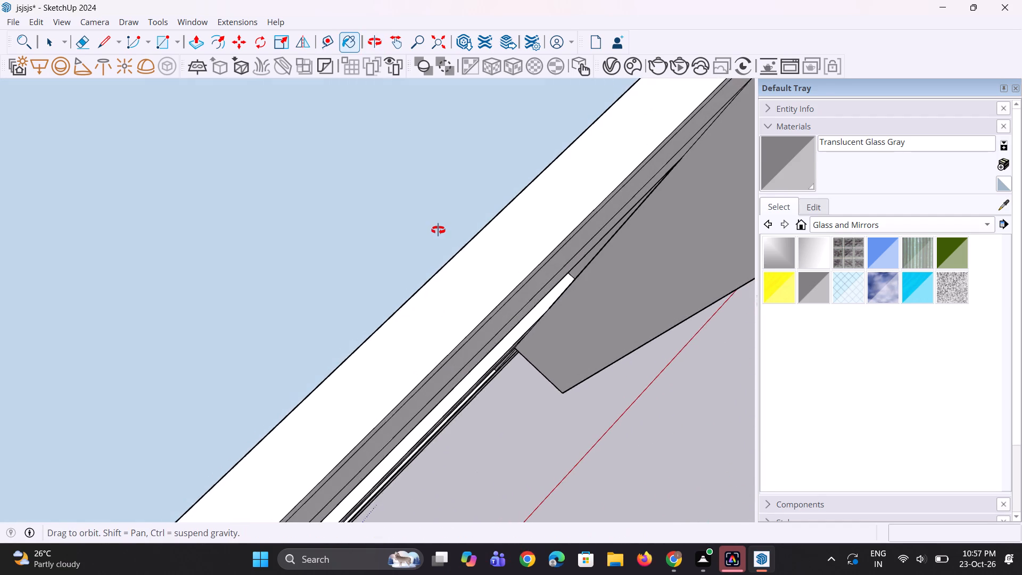
{"action": "middle_click_drag", "start_coordinate": [438, 230], "coordinate": [463, 276]}
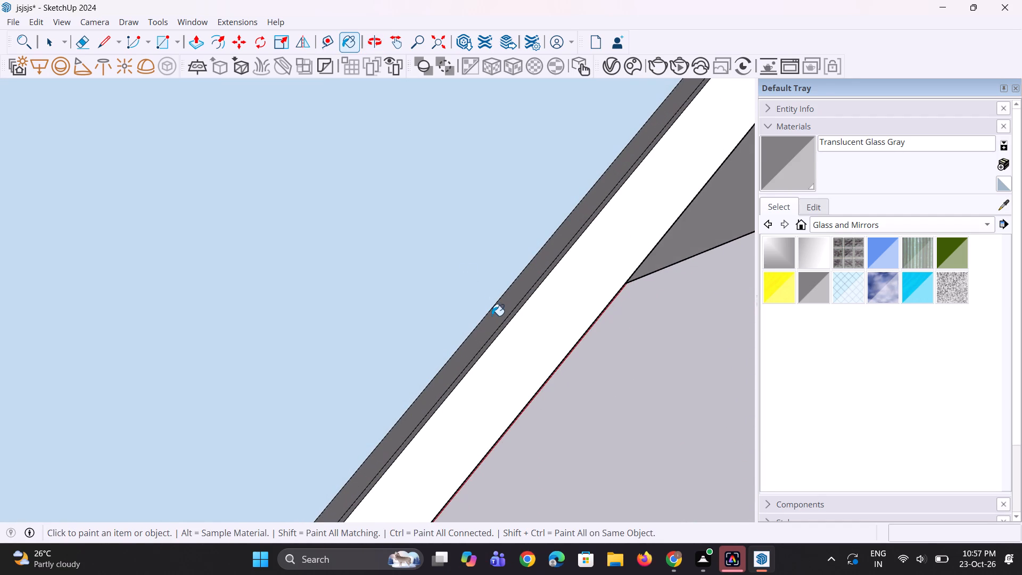
{"action": "left_click", "coordinate": [492, 316]}
{"action": "middle_click_drag", "start_coordinate": [522, 324], "coordinate": [423, 125]}
{"action": "left_click", "coordinate": [630, 440]}
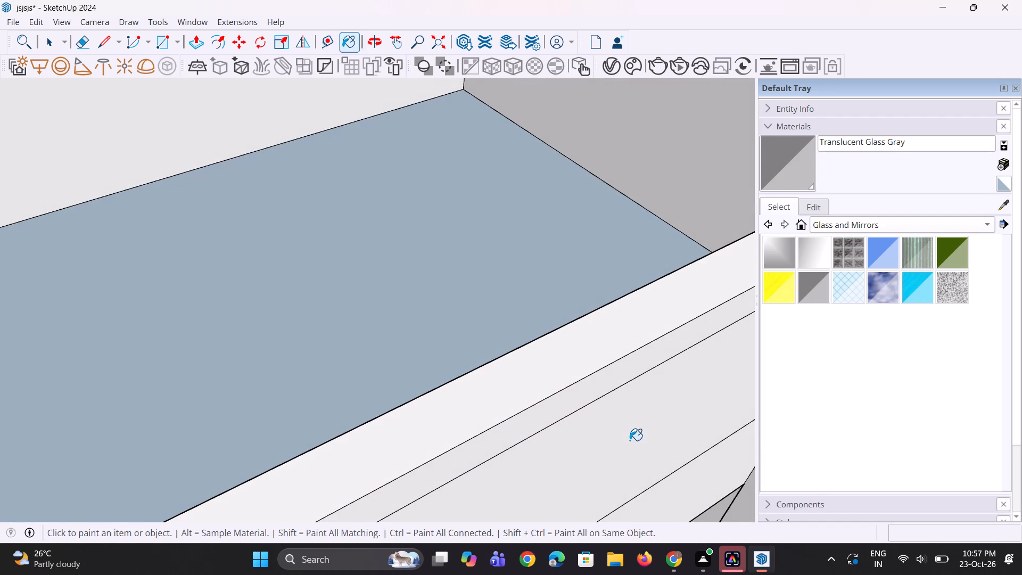
Paint the inner and front faces of the parapet beside the lower right frame with Translucent Glass Gray.
{"action": "scroll", "coordinate": [436, 278], "scroll_direction": "down", "scroll_amount": 20}
{"action": "scroll", "coordinate": [436, 278], "scroll_direction": "down", "scroll_amount": 4}
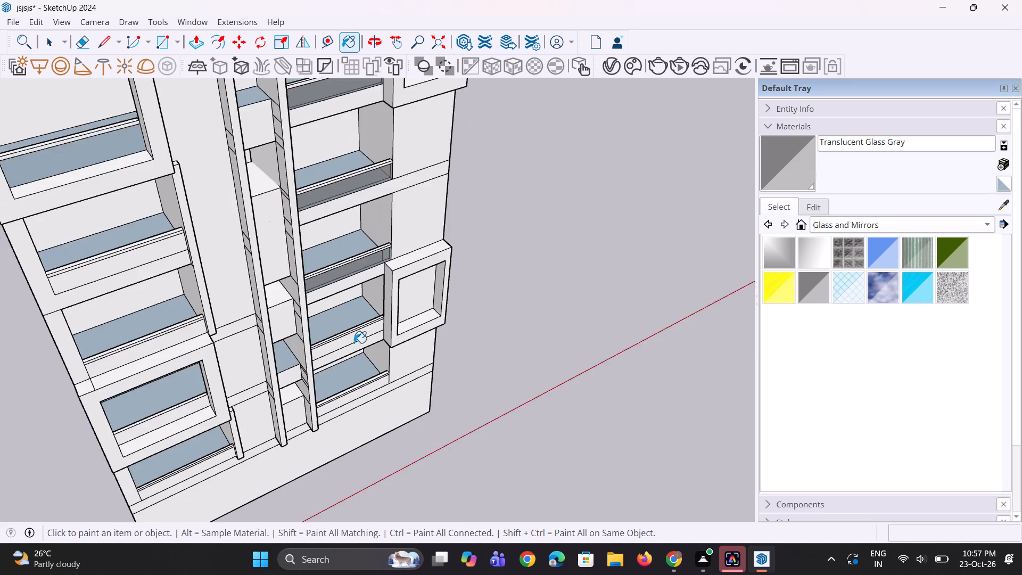
{"action": "scroll", "coordinate": [354, 343], "scroll_direction": "up", "scroll_amount": 20}
{"action": "scroll", "coordinate": [354, 343], "scroll_direction": "up", "scroll_amount": 3}
{"action": "middle_click_drag", "start_coordinate": [331, 284], "coordinate": [383, 408]}
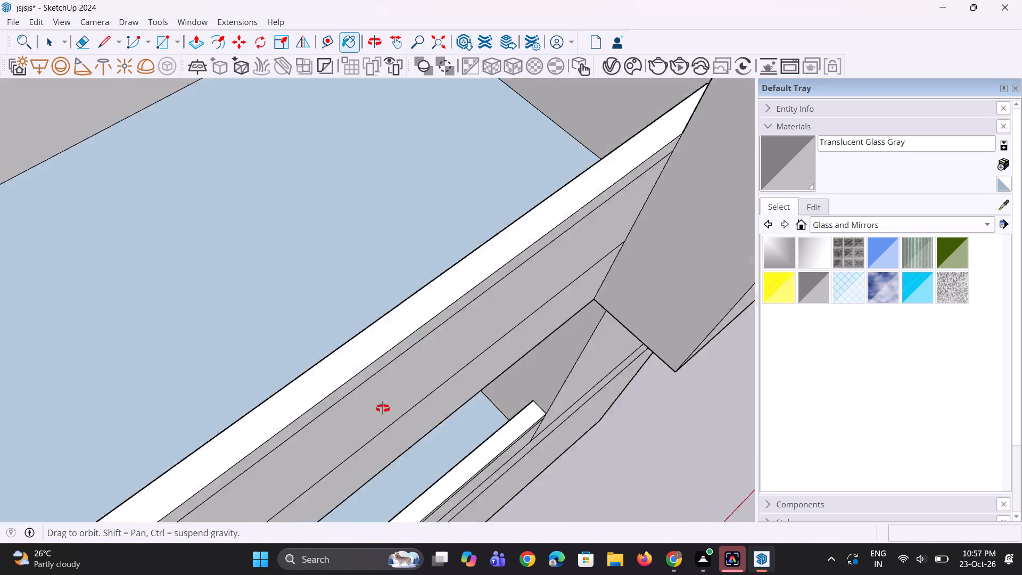
{"action": "middle_click_drag", "start_coordinate": [383, 408], "coordinate": [452, 409]}
{"action": "scroll", "coordinate": [427, 377], "scroll_direction": "up", "scroll_amount": 8}
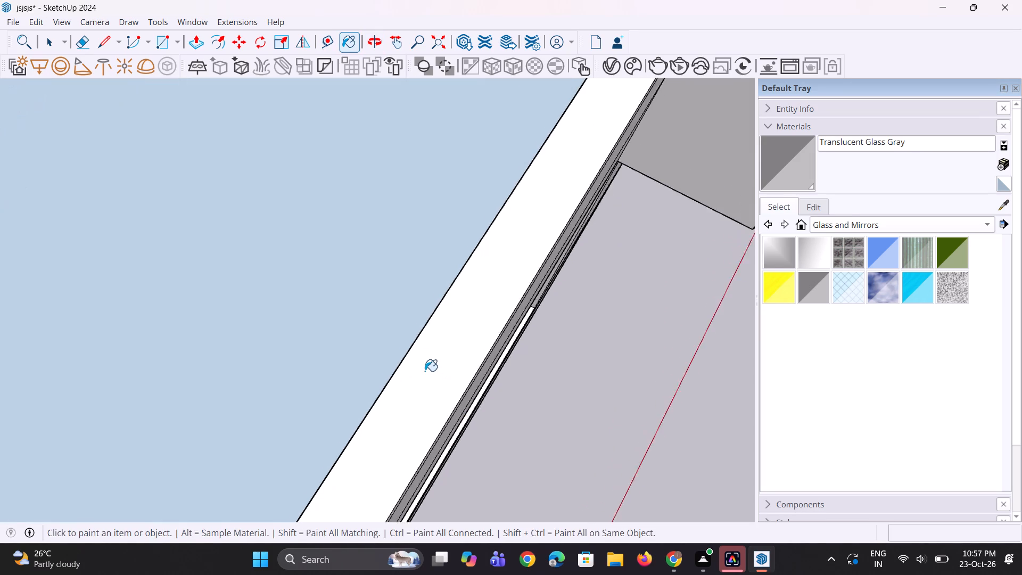
{"action": "scroll", "coordinate": [425, 371], "scroll_direction": "up", "scroll_amount": 1}
{"action": "middle_click_drag", "start_coordinate": [425, 370], "coordinate": [514, 337]}
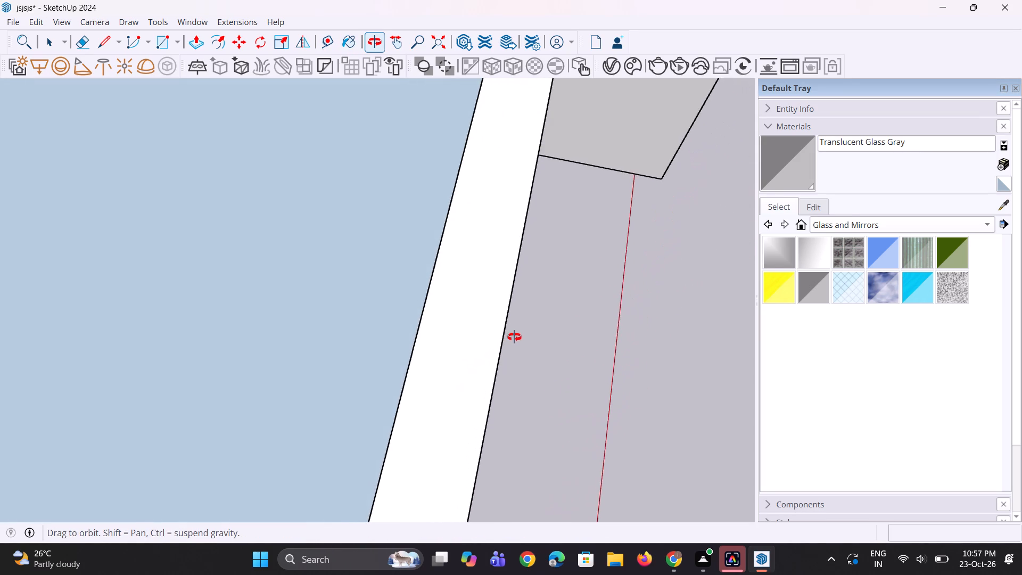
{"action": "middle_click_drag", "start_coordinate": [514, 337], "coordinate": [285, 245]}
{"action": "scroll", "coordinate": [348, 190], "scroll_direction": "down", "scroll_amount": 5}
{"action": "middle_click_drag", "start_coordinate": [393, 235], "coordinate": [181, 290]}
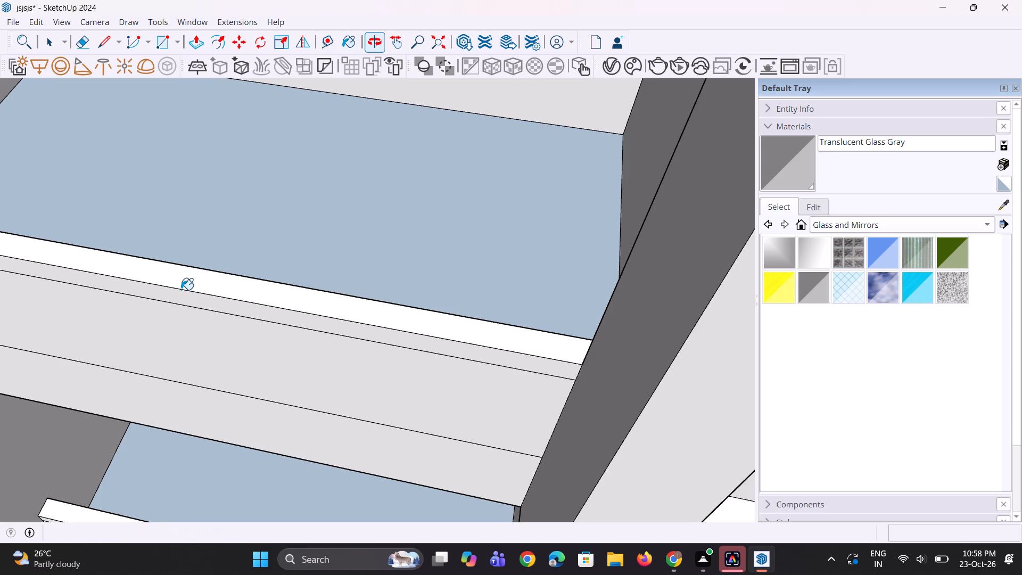
{"action": "middle_click_drag", "start_coordinate": [200, 285], "coordinate": [194, 375]}
{"action": "scroll", "coordinate": [196, 362], "scroll_direction": "up", "scroll_amount": 8}
{"action": "middle_click_drag", "start_coordinate": [261, 297], "coordinate": [238, 356]}
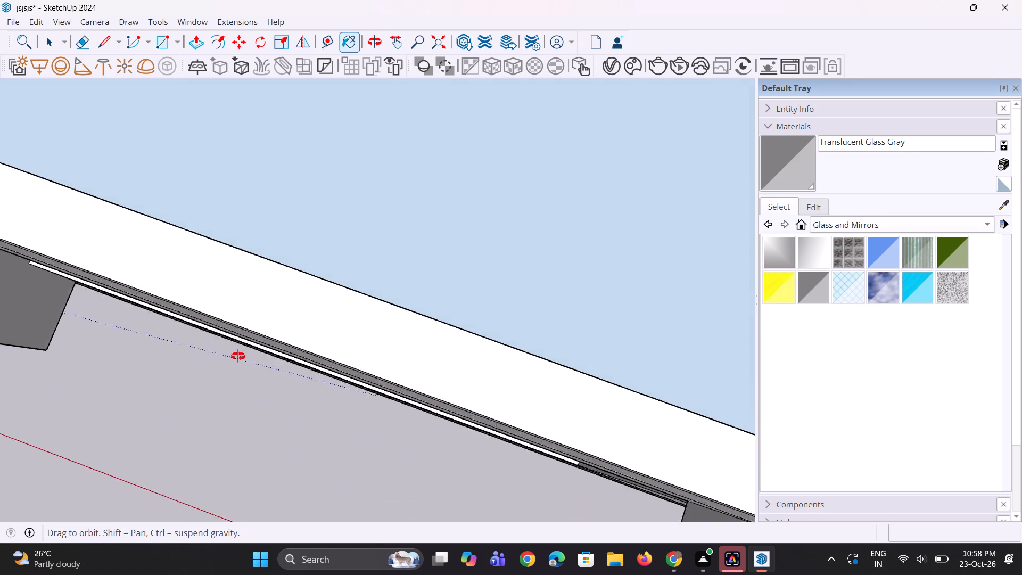
{"action": "middle_click_drag", "start_coordinate": [238, 356], "coordinate": [251, 408]}
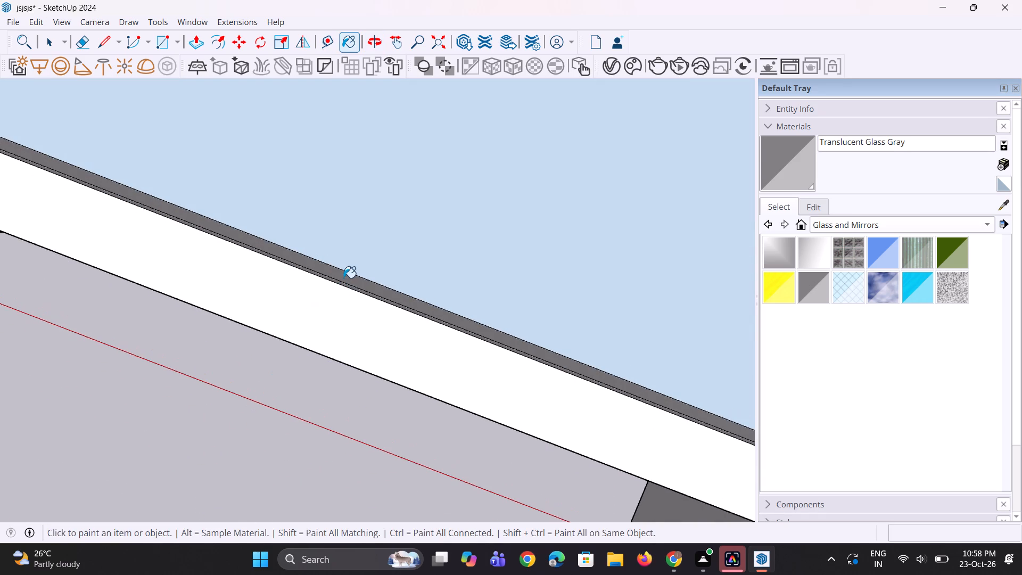
{"action": "left_click", "coordinate": [343, 277]}
{"action": "middle_click_drag", "start_coordinate": [318, 357], "coordinate": [374, 215]}
{"action": "scroll", "coordinate": [318, 357], "scroll_direction": "up", "scroll_amount": 1}
{"action": "scroll", "coordinate": [378, 211], "scroll_direction": "down", "scroll_amount": 4}
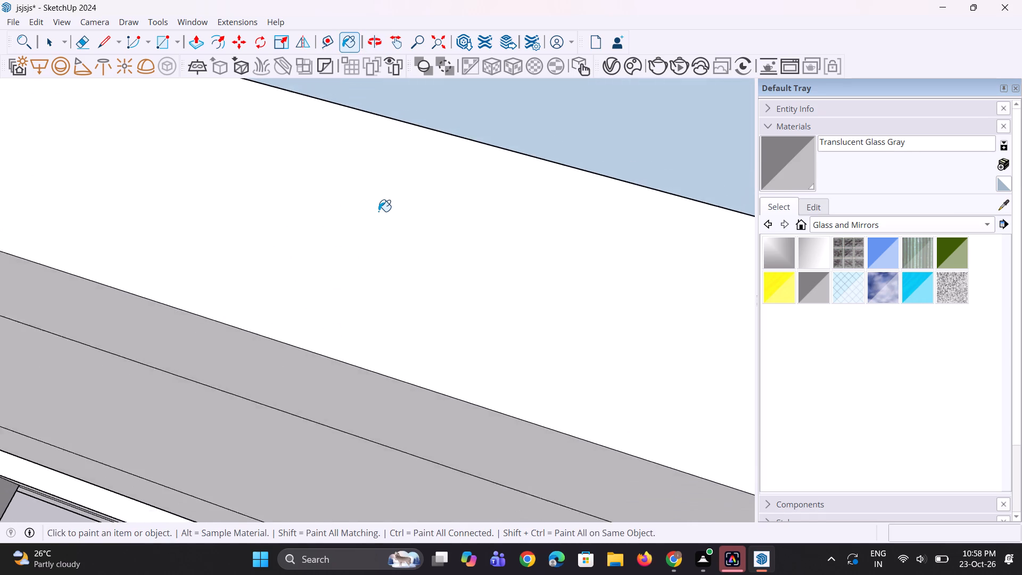
{"action": "scroll", "coordinate": [378, 211], "scroll_direction": "down", "scroll_amount": 1}
{"action": "scroll", "coordinate": [378, 211], "scroll_direction": "down", "scroll_amount": 20}
{"action": "scroll", "coordinate": [378, 211], "scroll_direction": "down", "scroll_amount": 2}
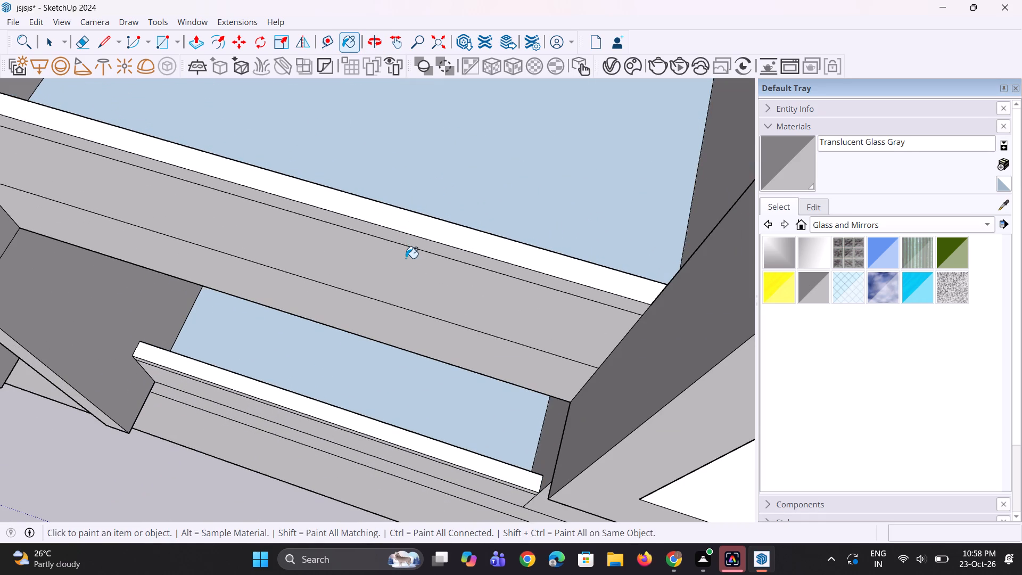
{"action": "left_click", "coordinate": [405, 267]}
Paint the inner and front faces of the lowest parapet in the right bay with Translucent Glass Gray.
{"action": "scroll", "coordinate": [422, 169], "scroll_direction": "down", "scroll_amount": 10}
{"action": "scroll", "coordinate": [372, 325], "scroll_direction": "up", "scroll_amount": 11}
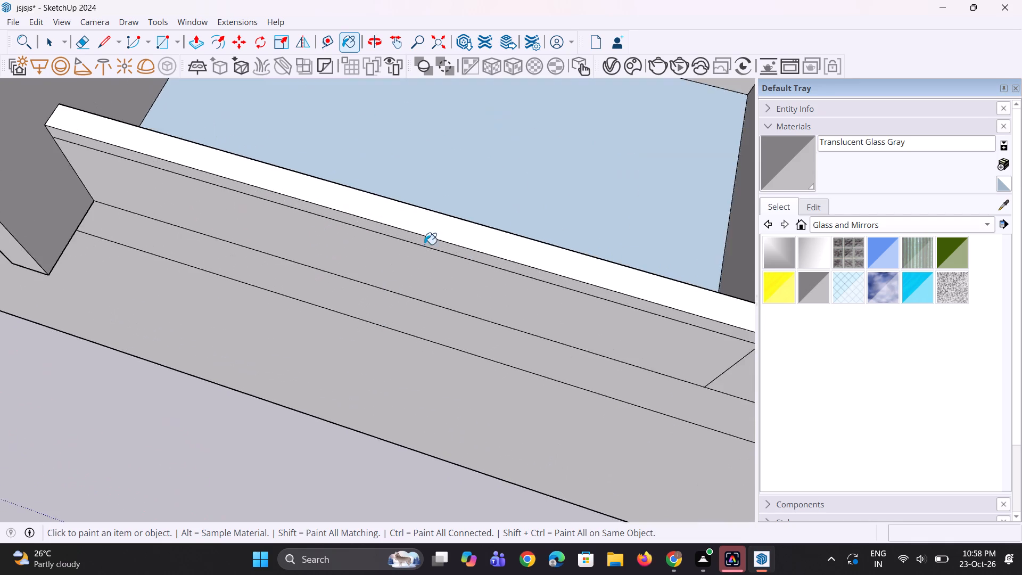
{"action": "scroll", "coordinate": [429, 233], "scroll_direction": "up", "scroll_amount": 7}
{"action": "middle_click_drag", "start_coordinate": [443, 207], "coordinate": [429, 380]}
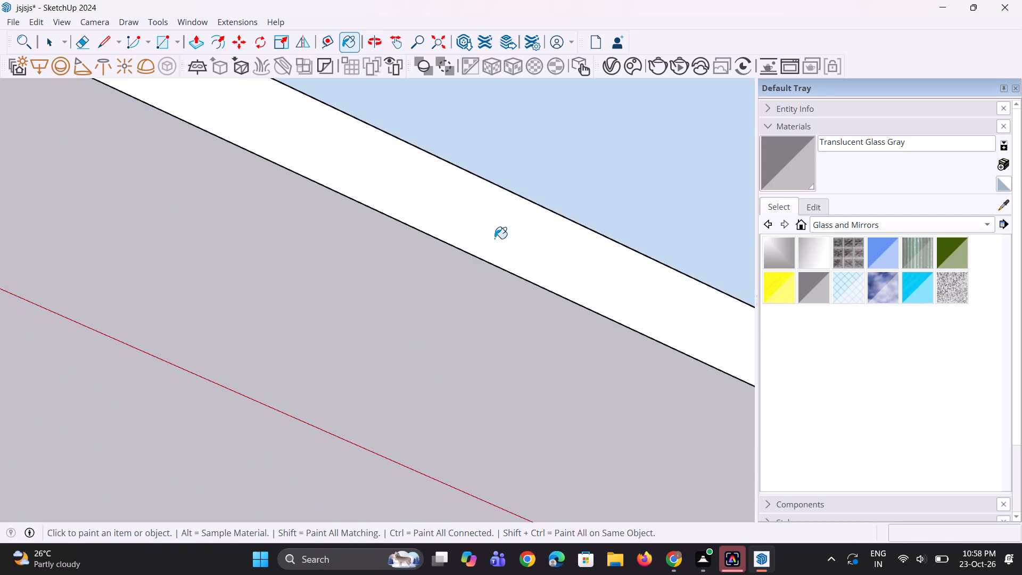
{"action": "scroll", "coordinate": [498, 226], "scroll_direction": "up", "scroll_amount": 3}
{"action": "middle_click_drag", "start_coordinate": [490, 206], "coordinate": [437, 270]}
{"action": "left_click", "coordinate": [481, 130]}
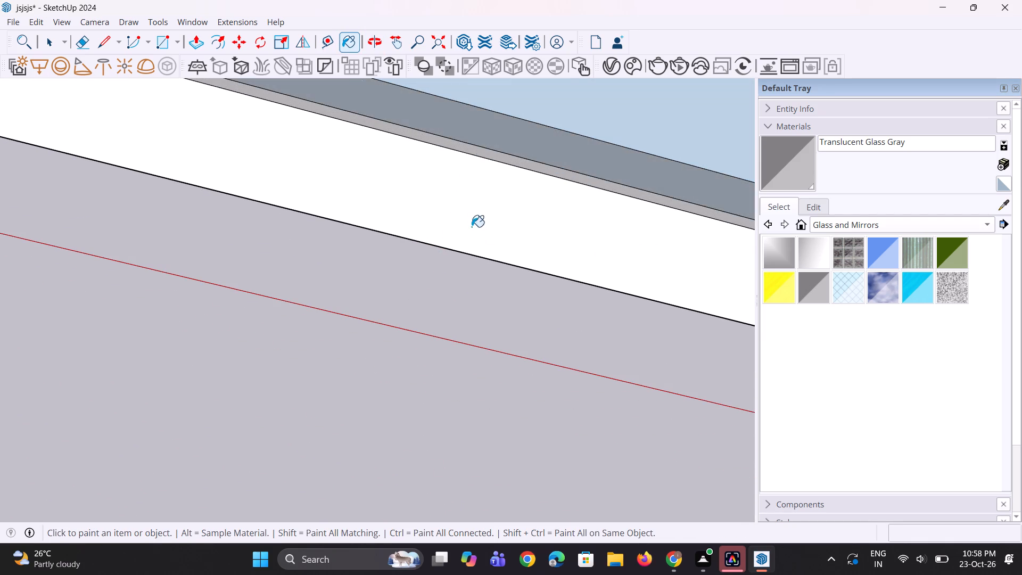
{"action": "scroll", "coordinate": [468, 268], "scroll_direction": "up", "scroll_amount": 1}
{"action": "middle_click_drag", "start_coordinate": [468, 268], "coordinate": [502, 113]}
{"action": "scroll", "coordinate": [360, 377], "scroll_direction": "down", "scroll_amount": 18}
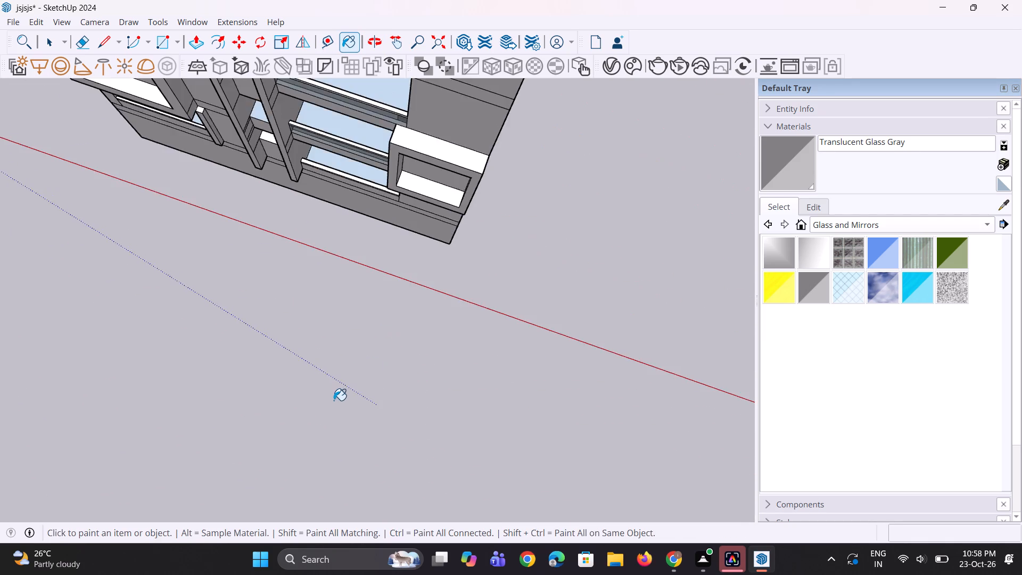
{"action": "scroll", "coordinate": [334, 400], "scroll_direction": "down", "scroll_amount": 6}
{"action": "middle_click_drag", "start_coordinate": [339, 396], "coordinate": [447, 201]}
{"action": "scroll", "coordinate": [340, 395], "scroll_direction": "up", "scroll_amount": 10}
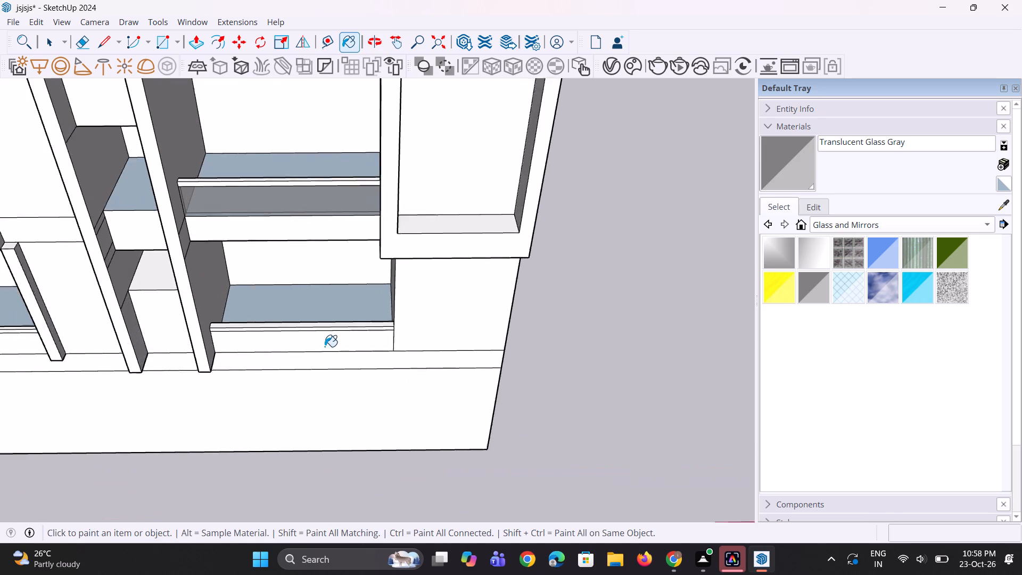
{"action": "scroll", "coordinate": [325, 347], "scroll_direction": "up", "scroll_amount": 2}
{"action": "left_click", "coordinate": [331, 327]}
Paint the front and inner faces of the lowest parapet in the left bay with Translucent Glass Gray.
{"action": "scroll", "coordinate": [329, 379], "scroll_direction": "down", "scroll_amount": 6}
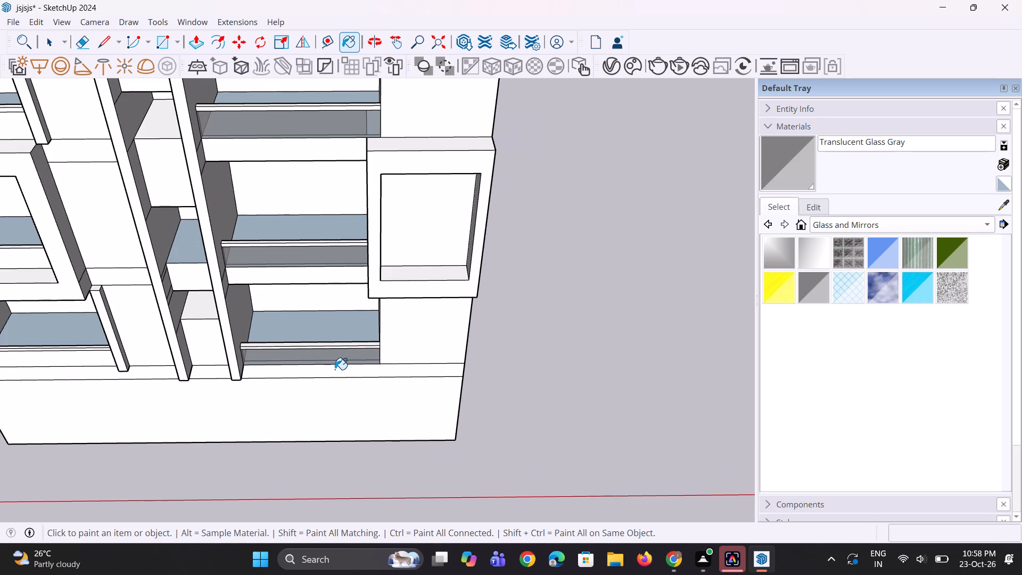
{"action": "scroll", "coordinate": [336, 387], "scroll_direction": "down", "scroll_amount": 5}
{"action": "middle_click_drag", "start_coordinate": [131, 412], "coordinate": [144, 348]}
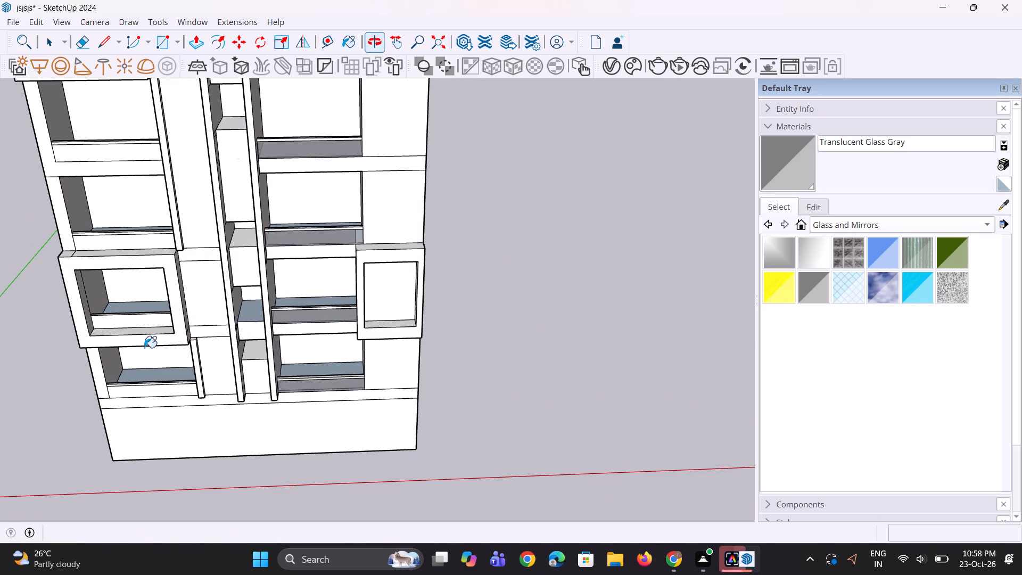
{"action": "scroll", "coordinate": [72, 351], "scroll_direction": "up", "scroll_amount": 3}
{"action": "scroll", "coordinate": [138, 406], "scroll_direction": "up", "scroll_amount": 2}
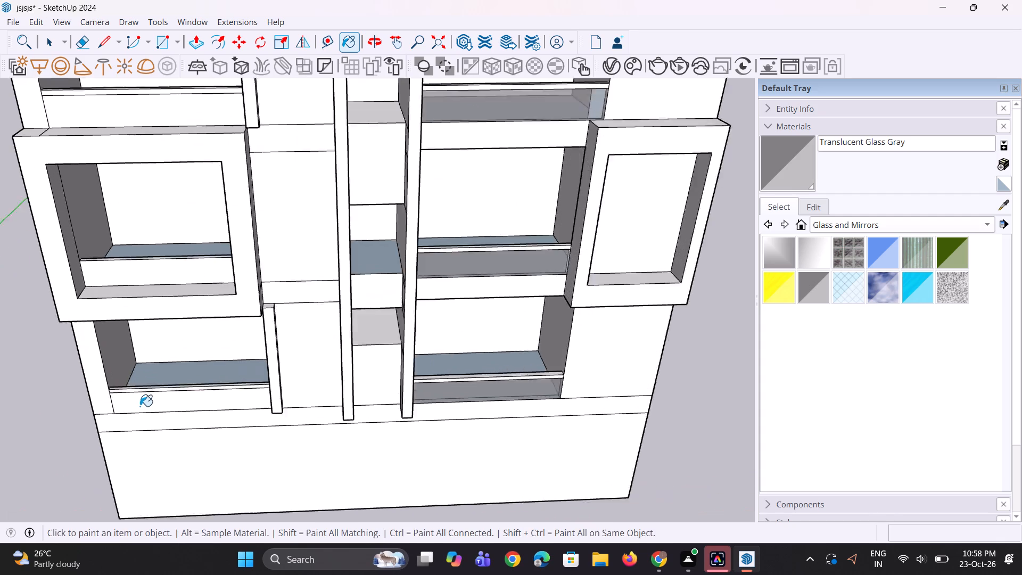
{"action": "scroll", "coordinate": [140, 406], "scroll_direction": "up", "scroll_amount": 5}
{"action": "left_click", "coordinate": [143, 402]}
{"action": "scroll", "coordinate": [205, 370], "scroll_direction": "up", "scroll_amount": 8}
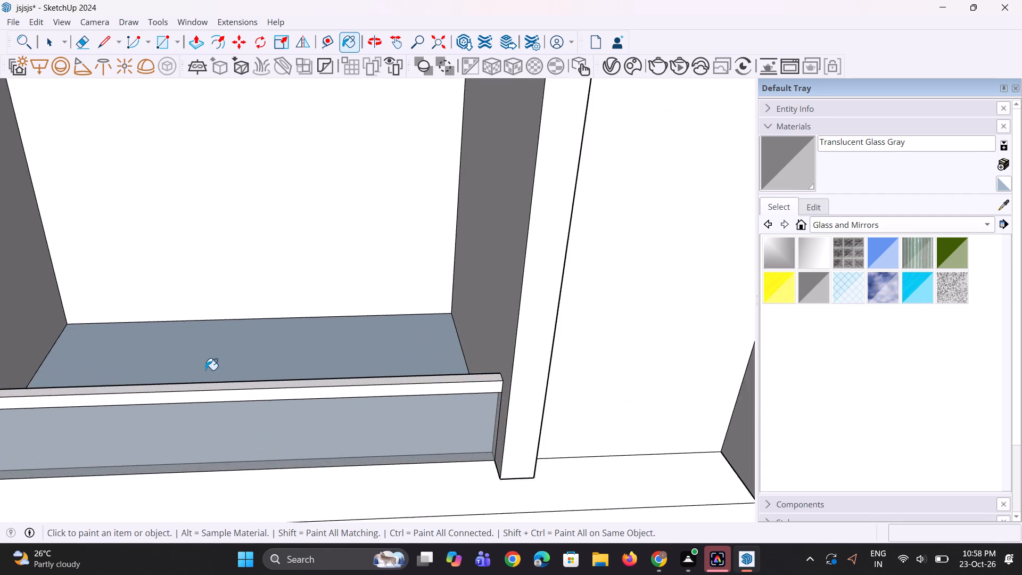
{"action": "scroll", "coordinate": [205, 370], "scroll_direction": "up", "scroll_amount": 9}
{"action": "middle_click_drag", "start_coordinate": [205, 370], "coordinate": [271, 437]}
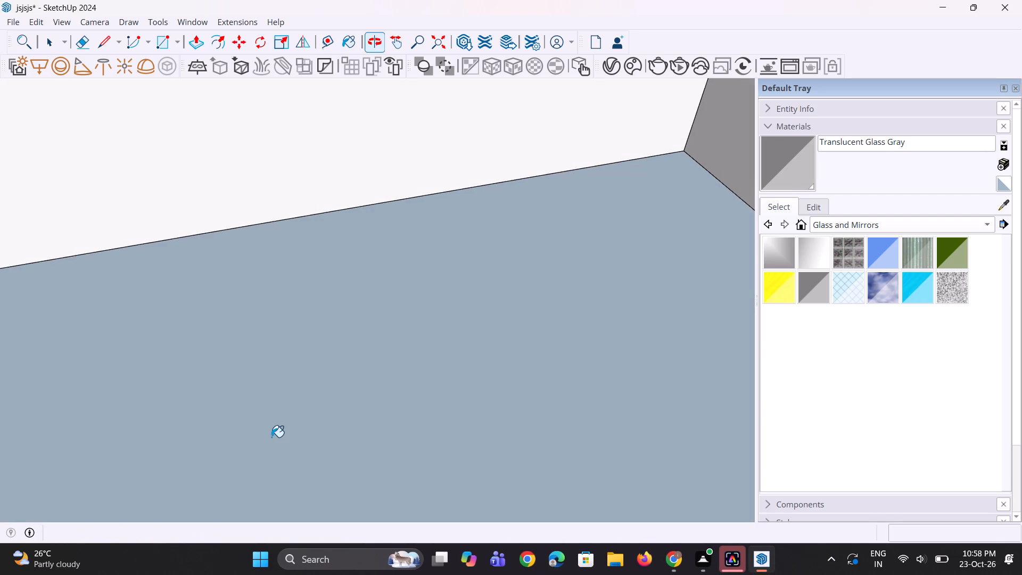
{"action": "scroll", "coordinate": [240, 414], "scroll_direction": "down", "scroll_amount": 10}
{"action": "middle_click_drag", "start_coordinate": [299, 424], "coordinate": [323, 468]}
{"action": "scroll", "coordinate": [323, 468], "scroll_direction": "up", "scroll_amount": 9}
{"action": "middle_click_drag", "start_coordinate": [330, 469], "coordinate": [429, 507]}
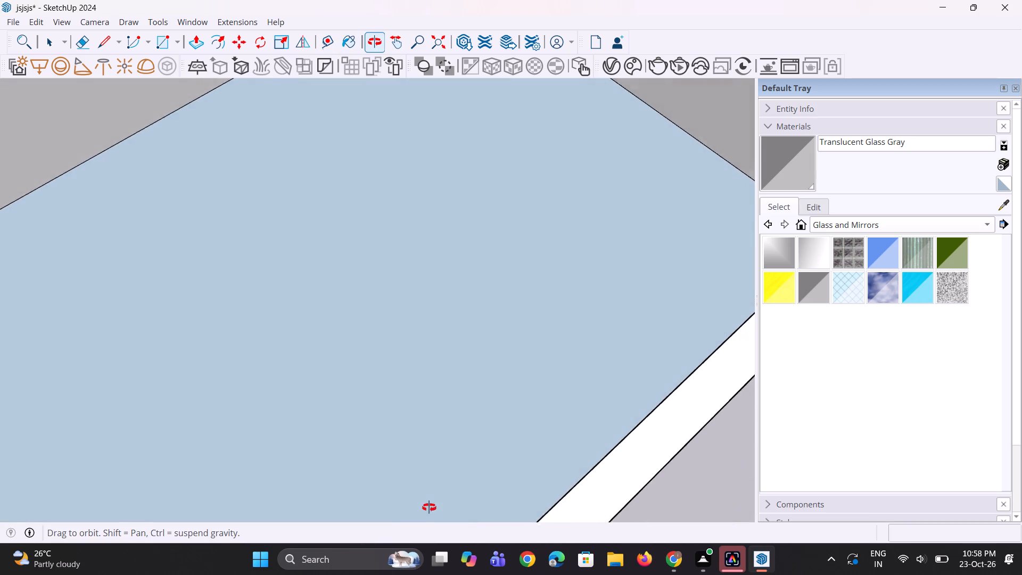
{"action": "middle_click_drag", "start_coordinate": [429, 507], "coordinate": [556, 475]}
{"action": "left_click", "coordinate": [597, 462]}
{"action": "middle_click_drag", "start_coordinate": [601, 473], "coordinate": [560, 458]}
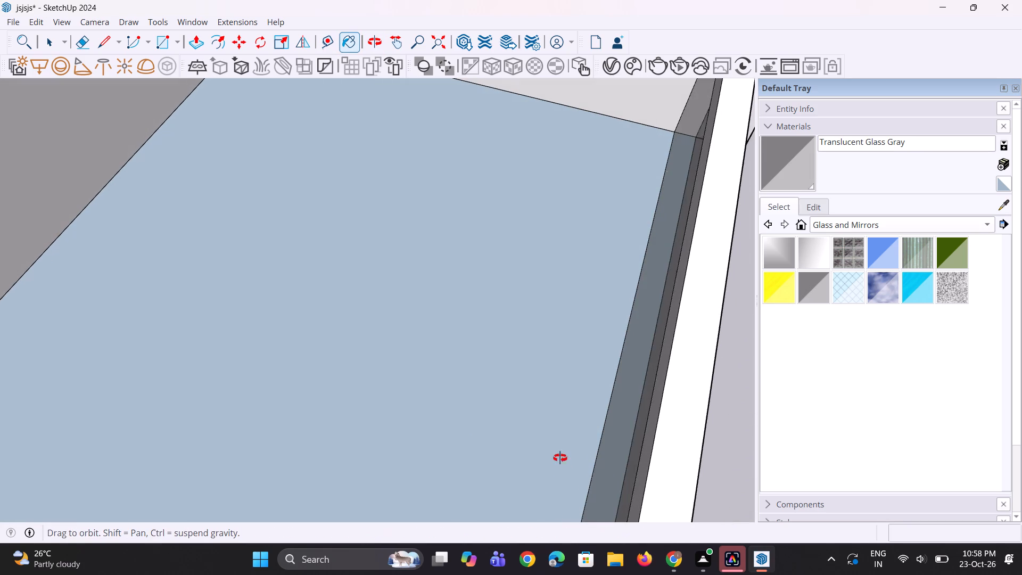
{"action": "middle_click_drag", "start_coordinate": [560, 458], "coordinate": [278, 349]}
Paint the front face of the parapet inside the lower left frame with Translucent Glass Gray.
{"action": "scroll", "coordinate": [278, 349], "scroll_direction": "down", "scroll_amount": 9}
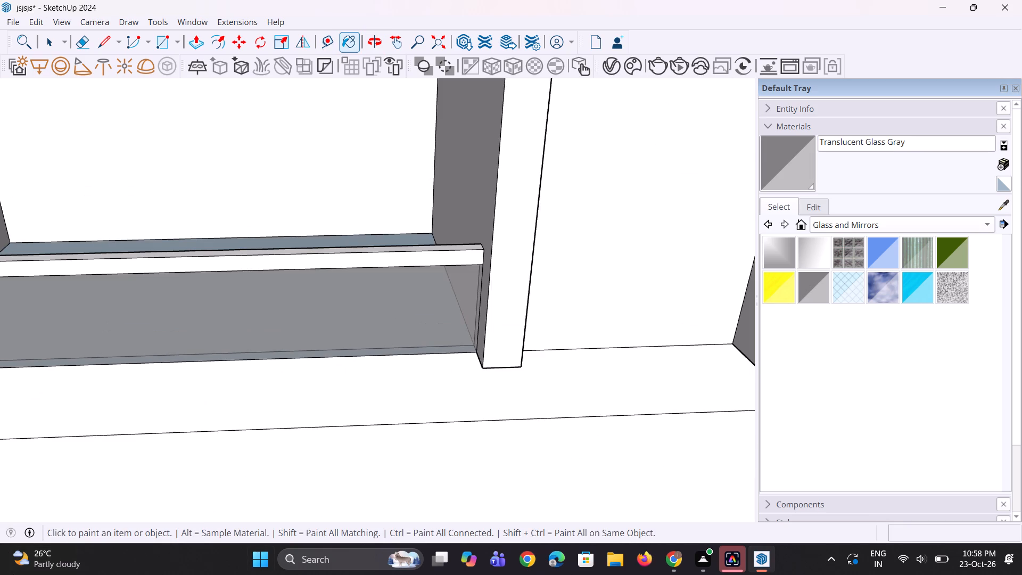
{"action": "scroll", "coordinate": [222, 439], "scroll_direction": "down", "scroll_amount": 11}
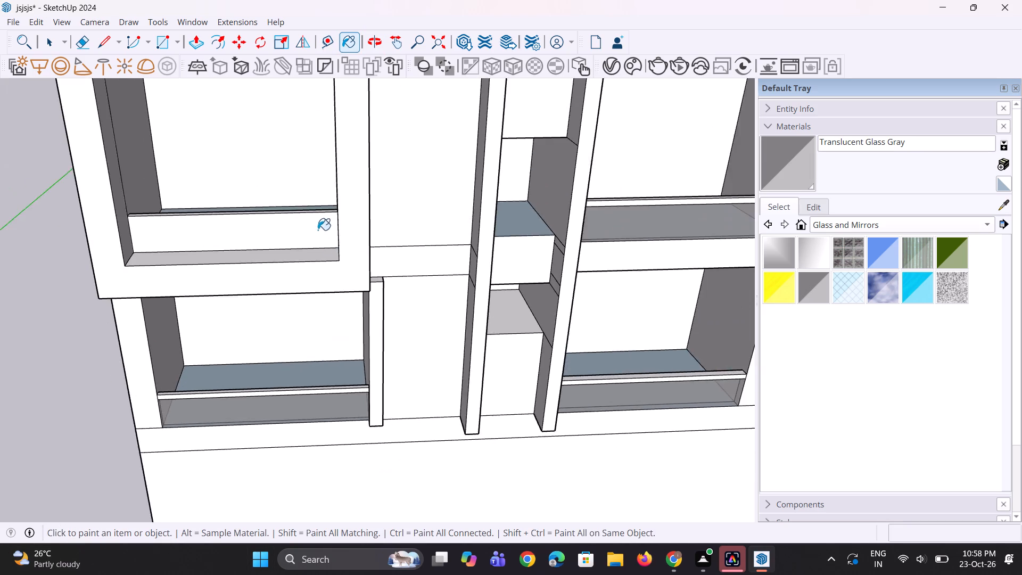
{"action": "scroll", "coordinate": [317, 229], "scroll_direction": "up", "scroll_amount": 4}
{"action": "left_click", "coordinate": [273, 243]}
{"action": "middle_click_drag", "start_coordinate": [237, 172], "coordinate": [360, 270]}
{"action": "scroll", "coordinate": [349, 261], "scroll_direction": "up", "scroll_amount": 4}
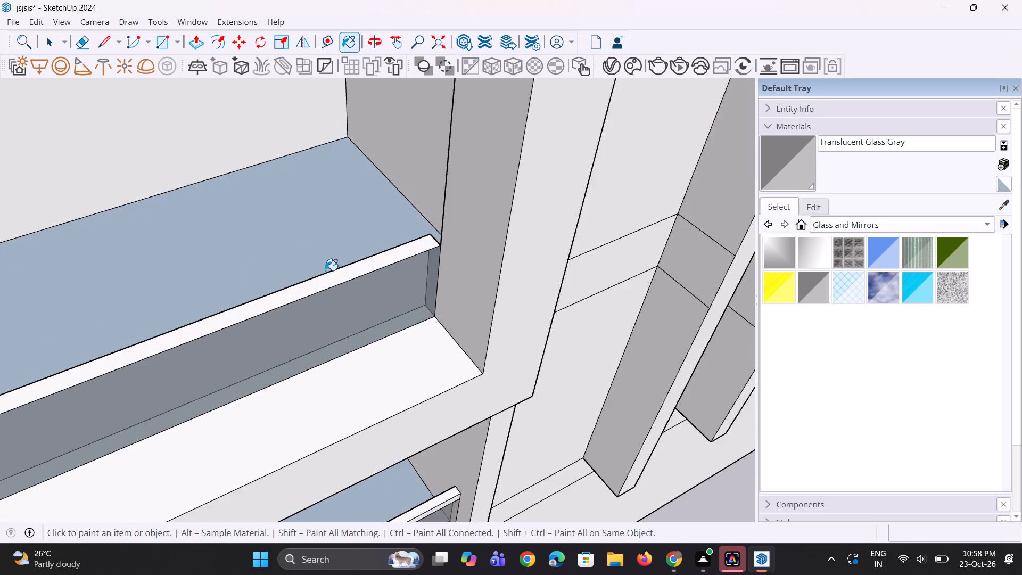
{"action": "scroll", "coordinate": [325, 270], "scroll_direction": "up", "scroll_amount": 8}
{"action": "scroll", "coordinate": [364, 308], "scroll_direction": "up", "scroll_amount": 1}
{"action": "middle_click_drag", "start_coordinate": [364, 308], "coordinate": [312, 244]}
{"action": "scroll", "coordinate": [339, 272], "scroll_direction": "down", "scroll_amount": 5}
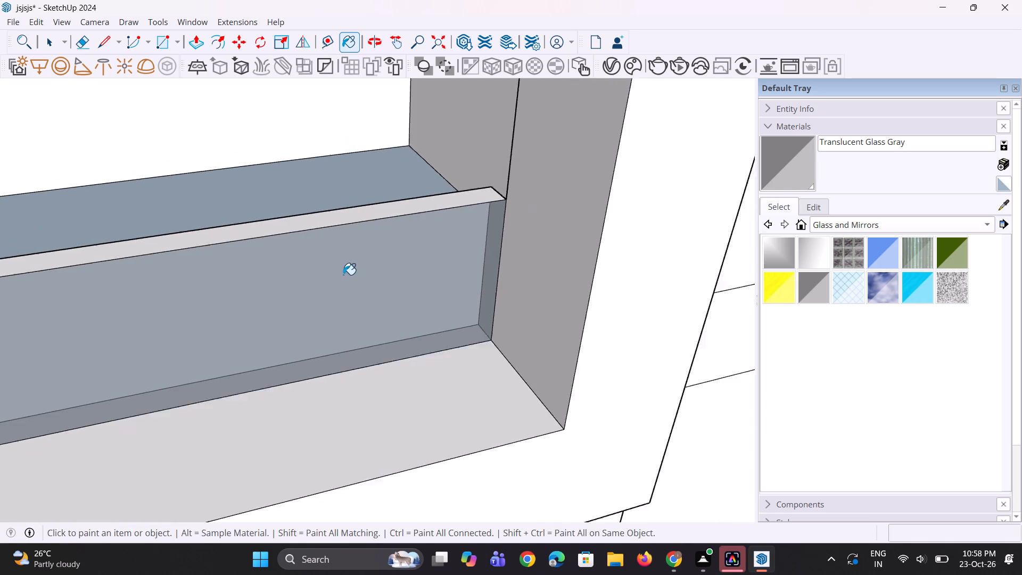
{"action": "scroll", "coordinate": [343, 275], "scroll_direction": "down", "scroll_amount": 1}
{"action": "middle_click_drag", "start_coordinate": [342, 277], "coordinate": [316, 241]}
{"action": "scroll", "coordinate": [325, 234], "scroll_direction": "down", "scroll_amount": 10}
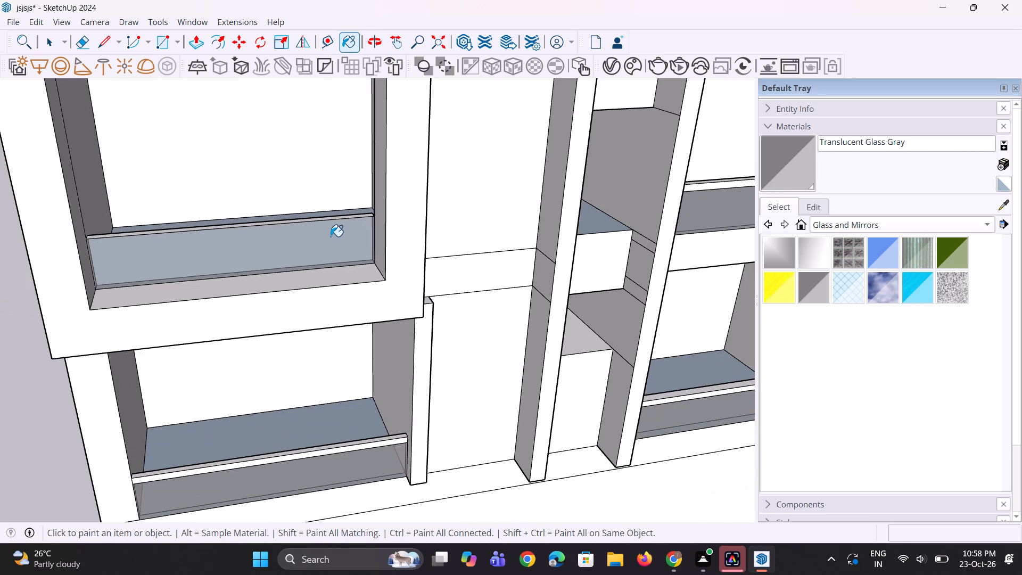
Add a thin raised band on top of the parapet inside the lower left frame with Push/Pull, keeping it as separate faces.
{"action": "scroll", "coordinate": [331, 241], "scroll_direction": "up", "scroll_amount": 2}
{"action": "key", "text": "p"}
{"action": "scroll", "coordinate": [282, 206], "scroll_direction": "up", "scroll_amount": 1}
{"action": "middle_click_drag", "start_coordinate": [282, 210], "coordinate": [307, 283]}
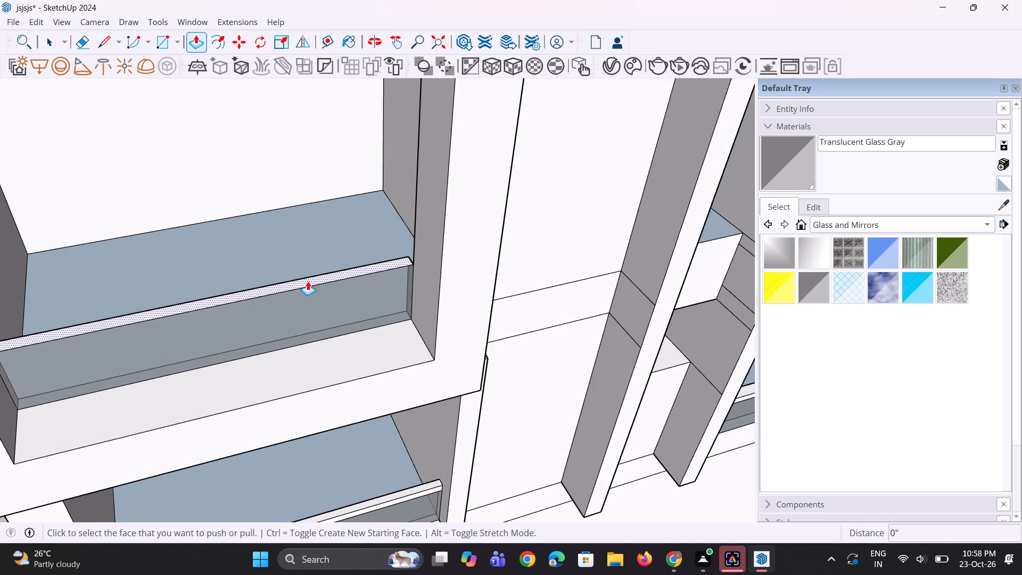
{"action": "double_click", "coordinate": [308, 281]}
{"action": "key", "text": "ctrl+z"}
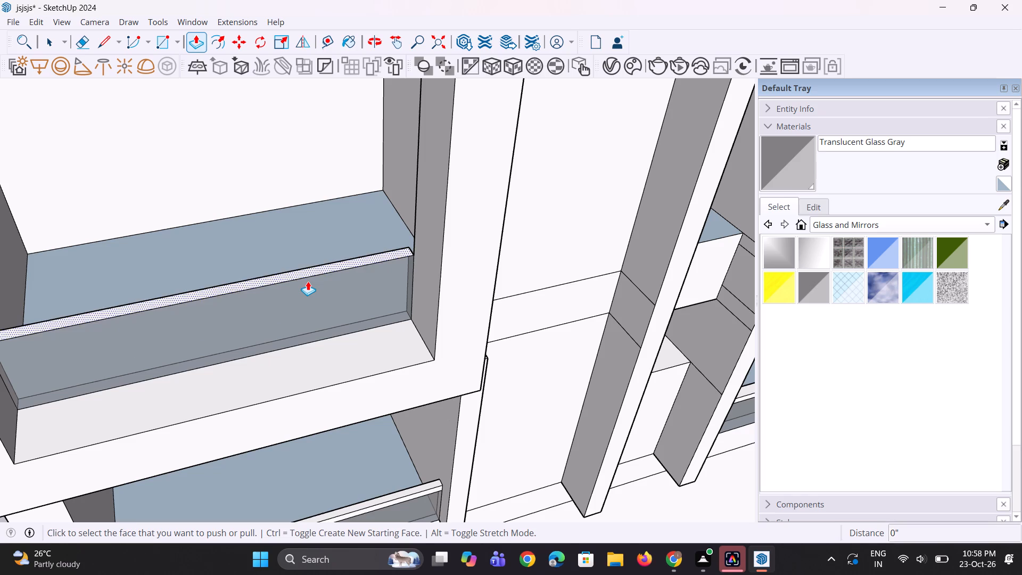
{"action": "double_click", "coordinate": [308, 277]}
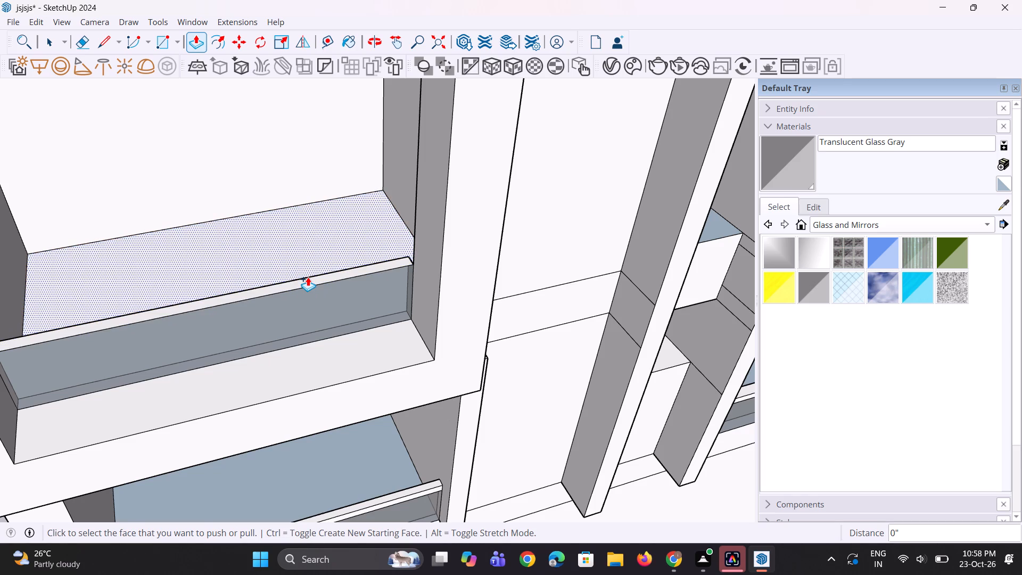
{"action": "key", "text": "ctrl+z"}
{"action": "scroll", "coordinate": [308, 277], "scroll_direction": "up", "scroll_amount": 2, "text": "ctrl"}
{"action": "double_click", "coordinate": [307, 281]}
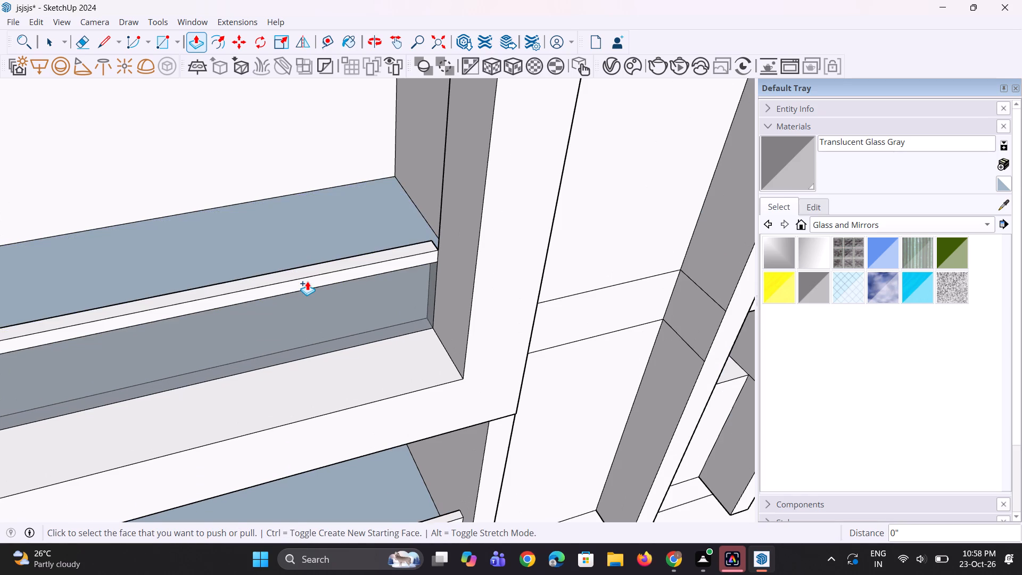
{"action": "scroll", "coordinate": [307, 281], "scroll_direction": "down", "scroll_amount": 4}
{"action": "scroll", "coordinate": [331, 289], "scroll_direction": "up", "scroll_amount": 2}
{"action": "middle_click_drag", "start_coordinate": [331, 289], "coordinate": [355, 288]}
Paint the inner face of the parapet inside the lower left frame with Translucent Glass Gray.
{"action": "key", "text": "space"}
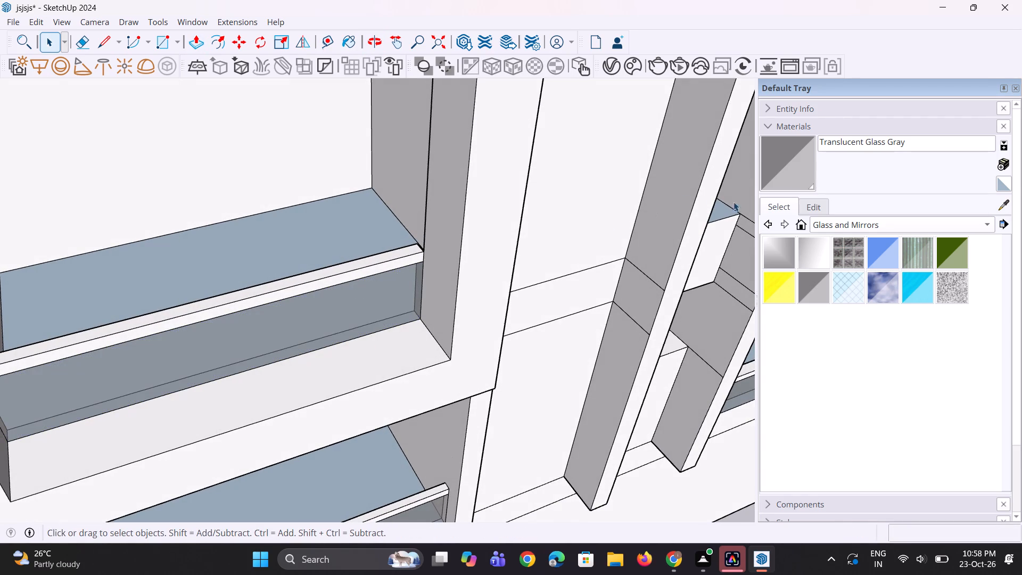
{"action": "left_click", "coordinate": [780, 172]}
{"action": "middle_click_drag", "start_coordinate": [106, 342], "coordinate": [235, 396]}
{"action": "scroll", "coordinate": [238, 385], "scroll_direction": "up", "scroll_amount": 5}
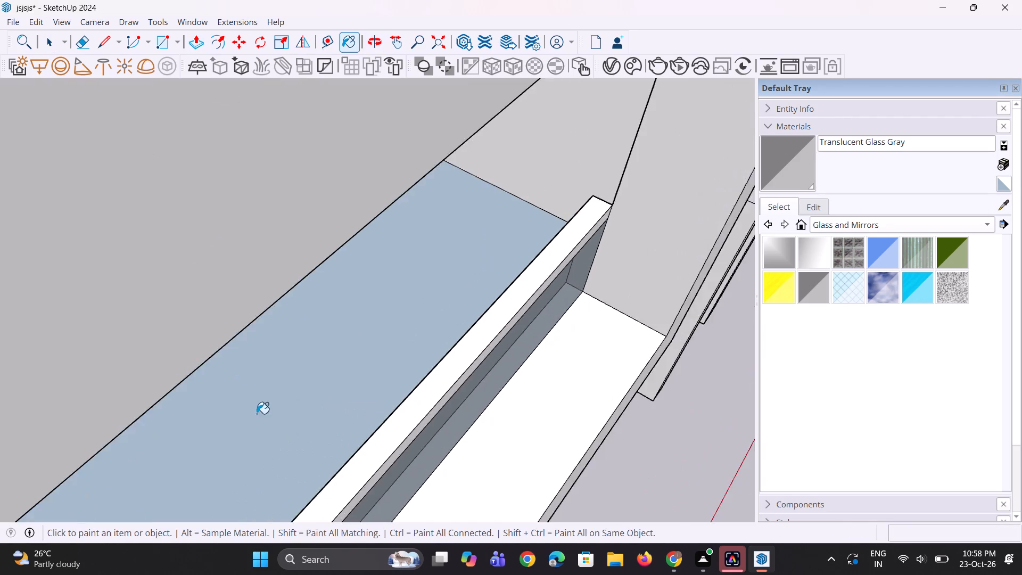
{"action": "scroll", "coordinate": [257, 414], "scroll_direction": "up", "scroll_amount": 5}
{"action": "middle_click_drag", "start_coordinate": [408, 418], "coordinate": [595, 399]}
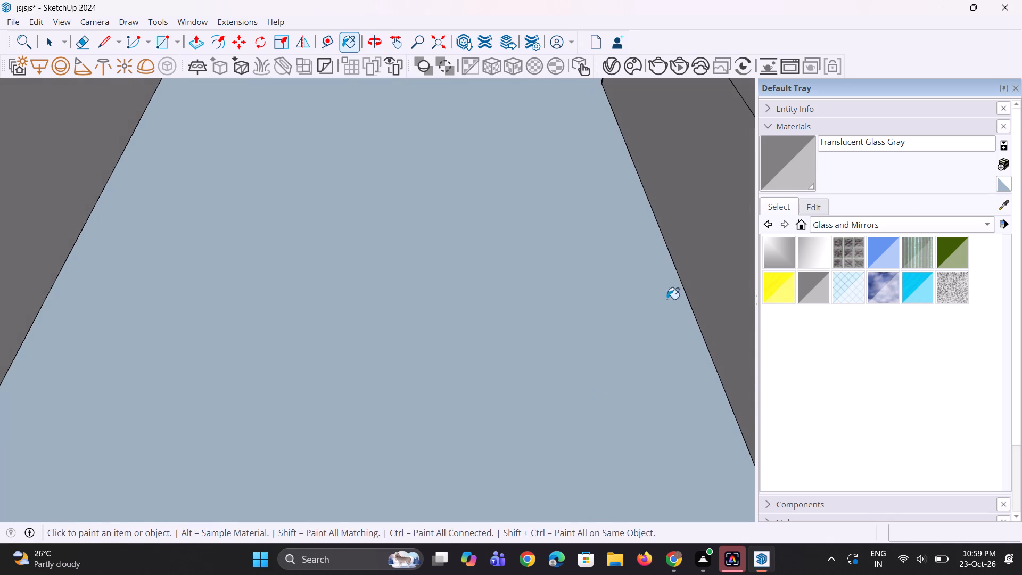
{"action": "left_click", "coordinate": [695, 262]}
{"action": "middle_click_drag", "start_coordinate": [663, 346], "coordinate": [259, 320]}
{"action": "scroll", "coordinate": [346, 336], "scroll_direction": "up", "scroll_amount": 1}
{"action": "scroll", "coordinate": [259, 320], "scroll_direction": "down", "scroll_amount": 10}
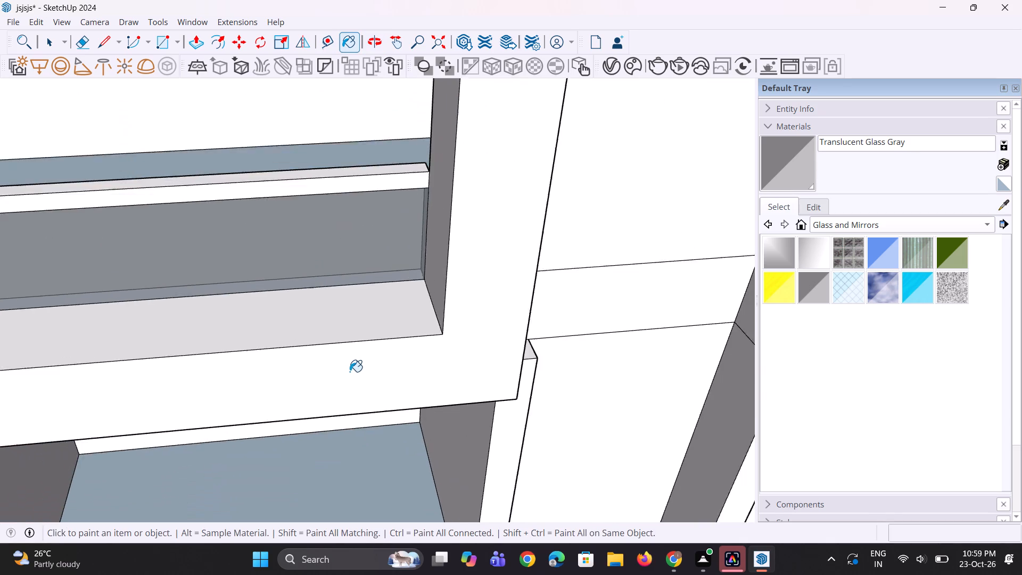
{"action": "scroll", "coordinate": [351, 372], "scroll_direction": "down", "scroll_amount": 10}
{"action": "scroll", "coordinate": [291, 349], "scroll_direction": "down", "scroll_amount": 3}
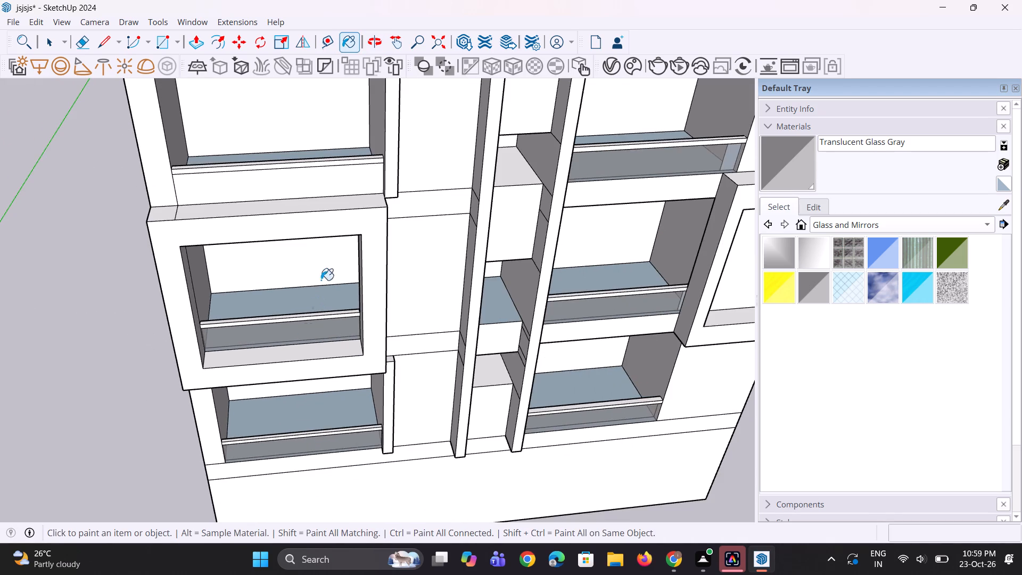
Paint the front and inner faces of the left bay's parapet just above the lower left frame with Translucent Glass Gray.
{"action": "scroll", "coordinate": [345, 195], "scroll_direction": "up", "scroll_amount": 3}
{"action": "left_click", "coordinate": [348, 185]}
{"action": "scroll", "coordinate": [338, 201], "scroll_direction": "down", "scroll_amount": 5}
{"action": "middle_click_drag", "start_coordinate": [332, 211], "coordinate": [373, 254]}
{"action": "scroll", "coordinate": [372, 252], "scroll_direction": "up", "scroll_amount": 1}
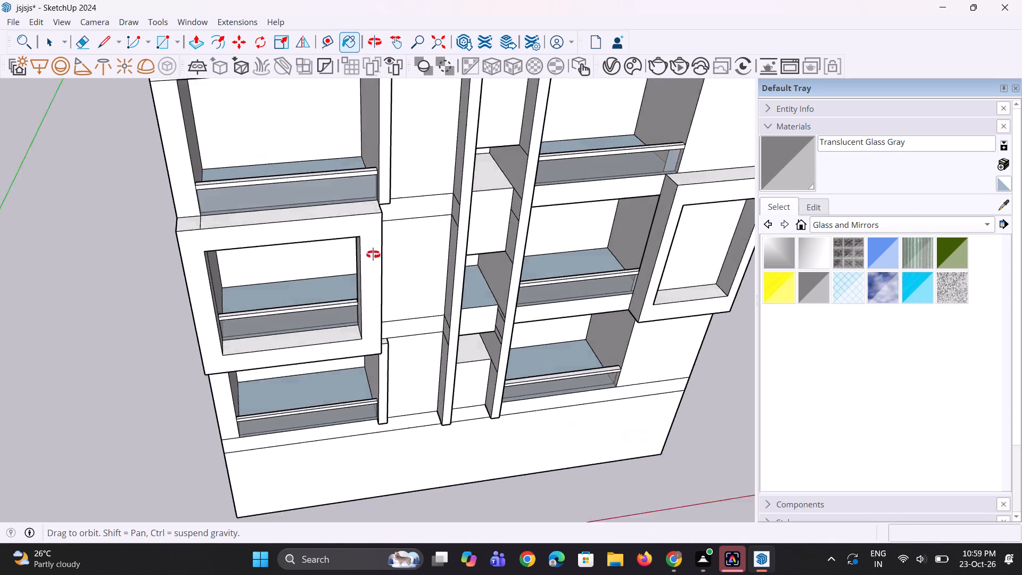
{"action": "middle_click_drag", "start_coordinate": [373, 254], "coordinate": [385, 284]}
{"action": "scroll", "coordinate": [325, 209], "scroll_direction": "up", "scroll_amount": 18}
{"action": "middle_click_drag", "start_coordinate": [372, 276], "coordinate": [408, 321]}
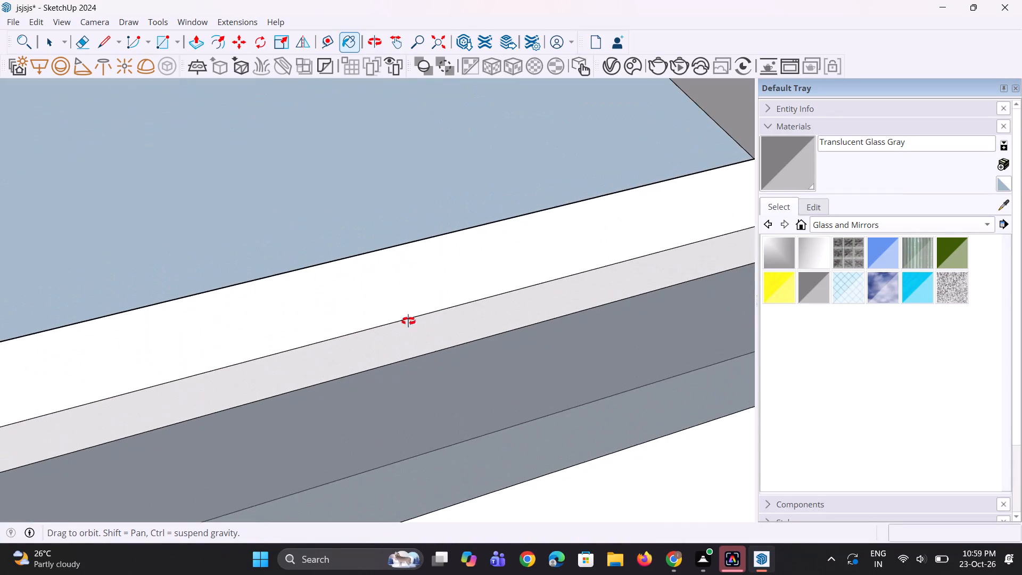
{"action": "middle_click_drag", "start_coordinate": [408, 321], "coordinate": [682, 202]}
{"action": "scroll", "coordinate": [442, 343], "scroll_direction": "up", "scroll_amount": 1}
{"action": "middle_click_drag", "start_coordinate": [440, 231], "coordinate": [508, 251]}
{"action": "left_click", "coordinate": [482, 274]}
{"action": "middle_click_drag", "start_coordinate": [559, 311], "coordinate": [380, 285]}
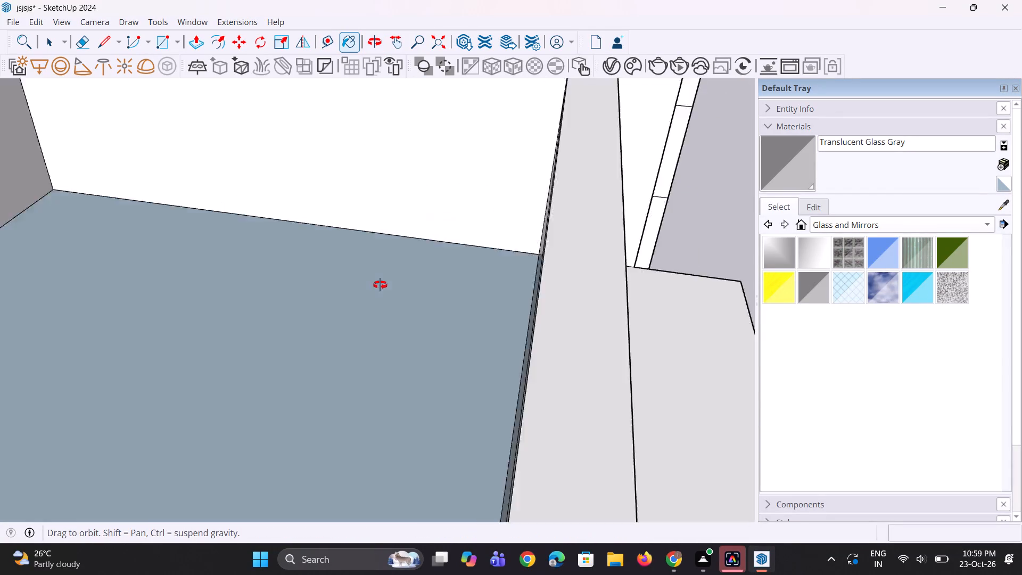
{"action": "middle_click_drag", "start_coordinate": [380, 285], "coordinate": [306, 260]}
{"action": "scroll", "coordinate": [306, 260], "scroll_direction": "up", "scroll_amount": 1}
{"action": "scroll", "coordinate": [304, 243], "scroll_direction": "down", "scroll_amount": 20}
{"action": "scroll", "coordinate": [304, 243], "scroll_direction": "down", "scroll_amount": 3}
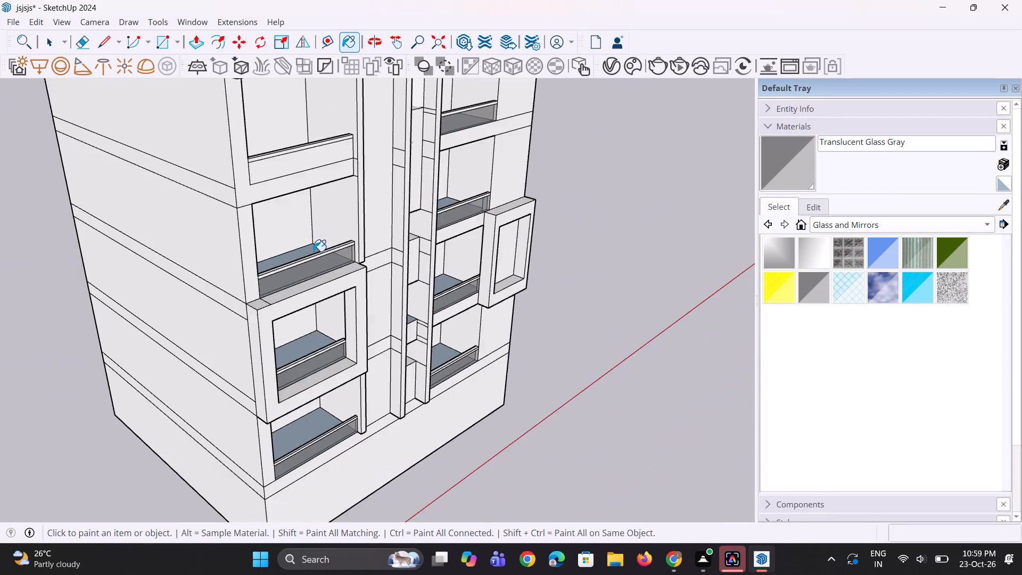
Paint the front and inner faces of the left bay's parapet just below the upper left frame with Translucent Glass Gray.
{"action": "scroll", "coordinate": [314, 251], "scroll_direction": "down", "scroll_amount": 3}
{"action": "scroll", "coordinate": [315, 188], "scroll_direction": "up", "scroll_amount": 13}
{"action": "left_click", "coordinate": [308, 182]}
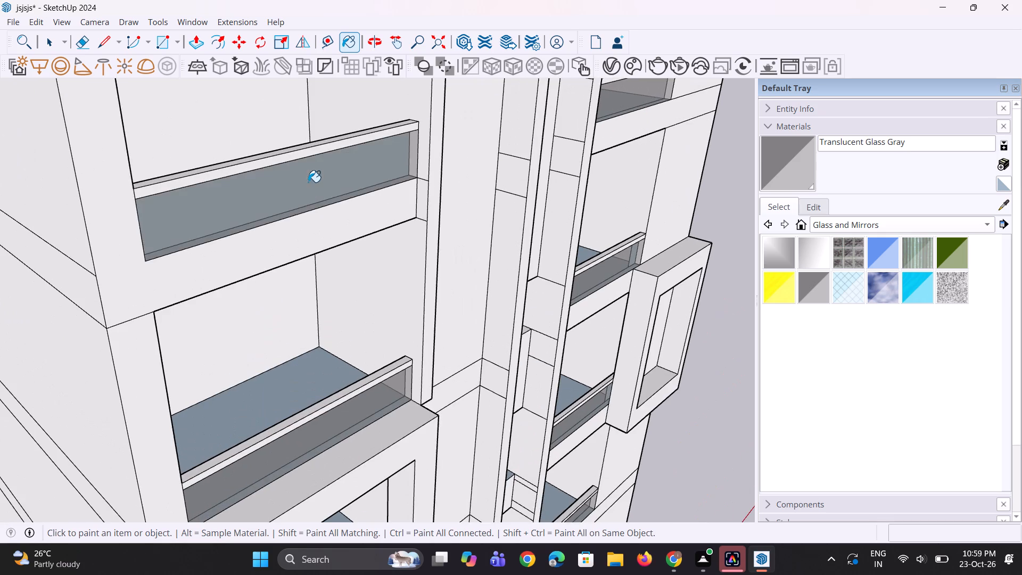
{"action": "scroll", "coordinate": [299, 229], "scroll_direction": "down", "scroll_amount": 1}
{"action": "scroll", "coordinate": [308, 149], "scroll_direction": "up", "scroll_amount": 11}
{"action": "middle_click_drag", "start_coordinate": [279, 171], "coordinate": [379, 280]}
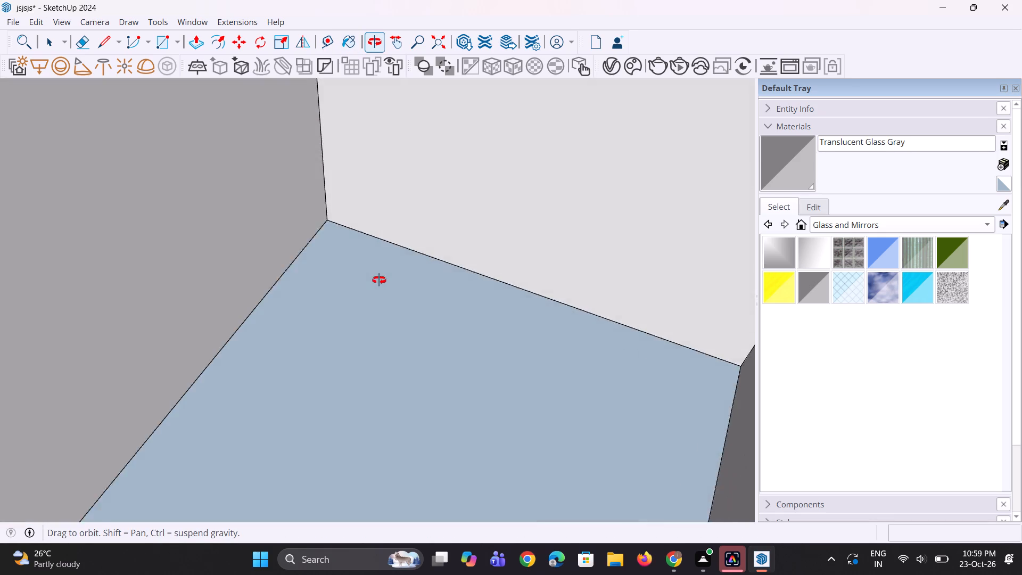
{"action": "middle_click_drag", "start_coordinate": [379, 280], "coordinate": [329, 265]}
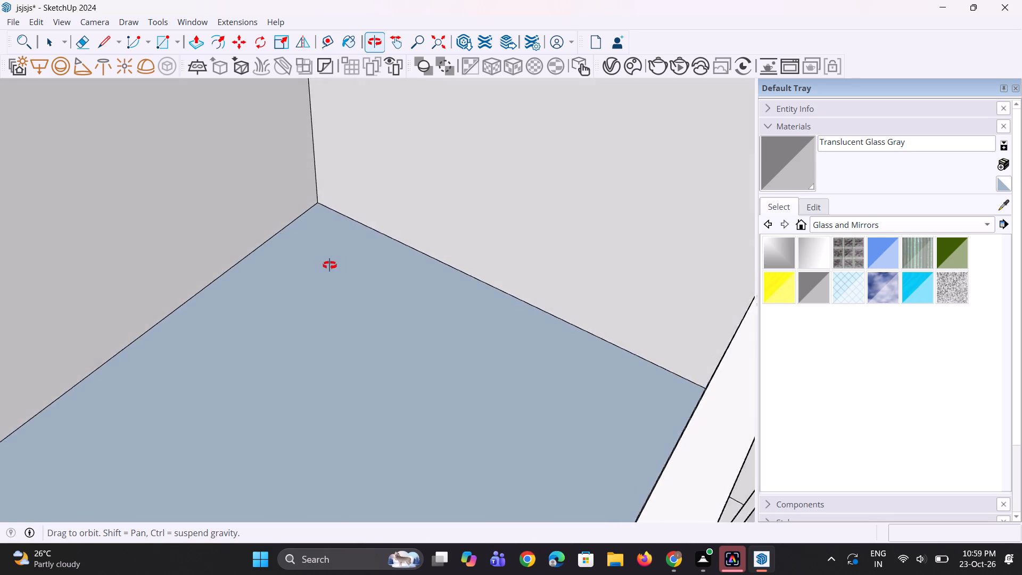
{"action": "middle_click_drag", "start_coordinate": [329, 265], "coordinate": [352, 258]}
{"action": "left_click", "coordinate": [728, 438]}
{"action": "middle_click_drag", "start_coordinate": [666, 409], "coordinate": [619, 373]}
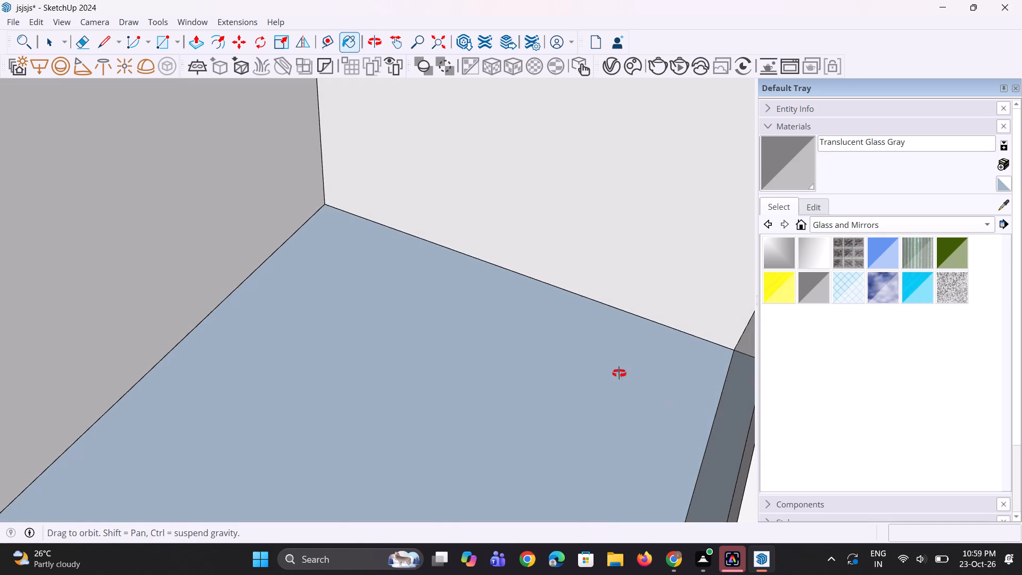
{"action": "middle_click_drag", "start_coordinate": [619, 373], "coordinate": [501, 289]}
{"action": "scroll", "coordinate": [501, 289], "scroll_direction": "down", "scroll_amount": 20}
{"action": "scroll", "coordinate": [501, 289], "scroll_direction": "down", "scroll_amount": 2}
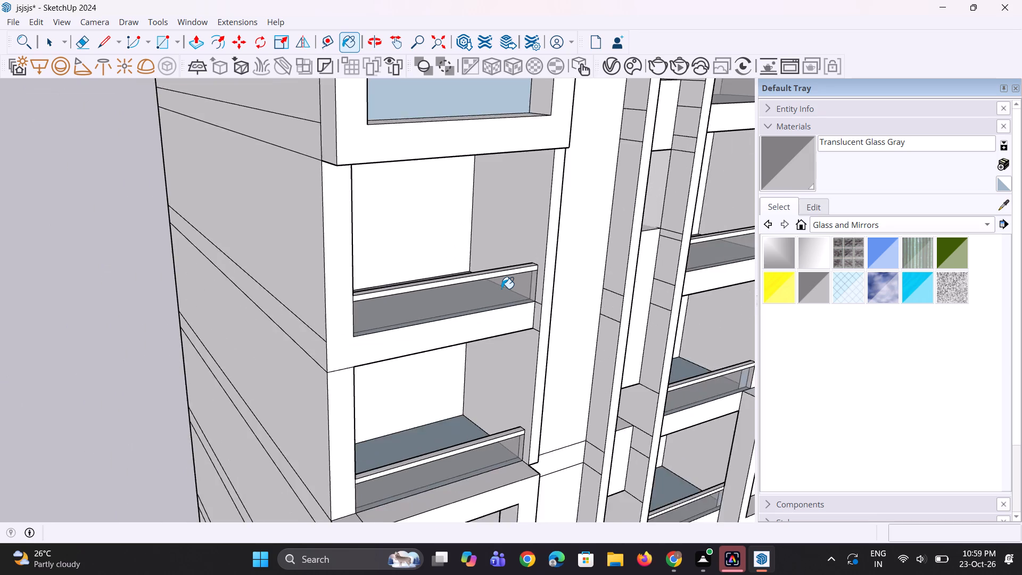
Paint the front and inner faces of the parapet inside the upper left frame with Translucent Glass Gray.
{"action": "scroll", "coordinate": [485, 289], "scroll_direction": "up", "scroll_amount": 1}
{"action": "middle_click_drag", "start_coordinate": [465, 290], "coordinate": [434, 291]}
{"action": "scroll", "coordinate": [383, 270], "scroll_direction": "down", "scroll_amount": 11}
{"action": "scroll", "coordinate": [476, 205], "scroll_direction": "up", "scroll_amount": 4}
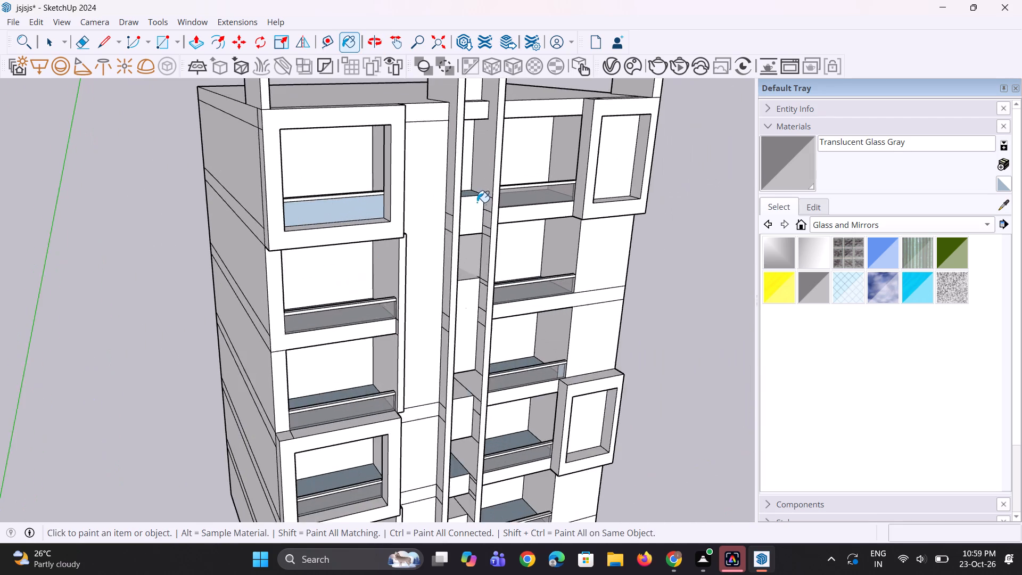
{"action": "scroll", "coordinate": [477, 202], "scroll_direction": "up", "scroll_amount": 2}
{"action": "left_click", "coordinate": [335, 209]}
{"action": "scroll", "coordinate": [275, 200], "scroll_direction": "up", "scroll_amount": 1}
{"action": "middle_click_drag", "start_coordinate": [287, 214], "coordinate": [309, 265]}
{"action": "scroll", "coordinate": [315, 235], "scroll_direction": "up", "scroll_amount": 5}
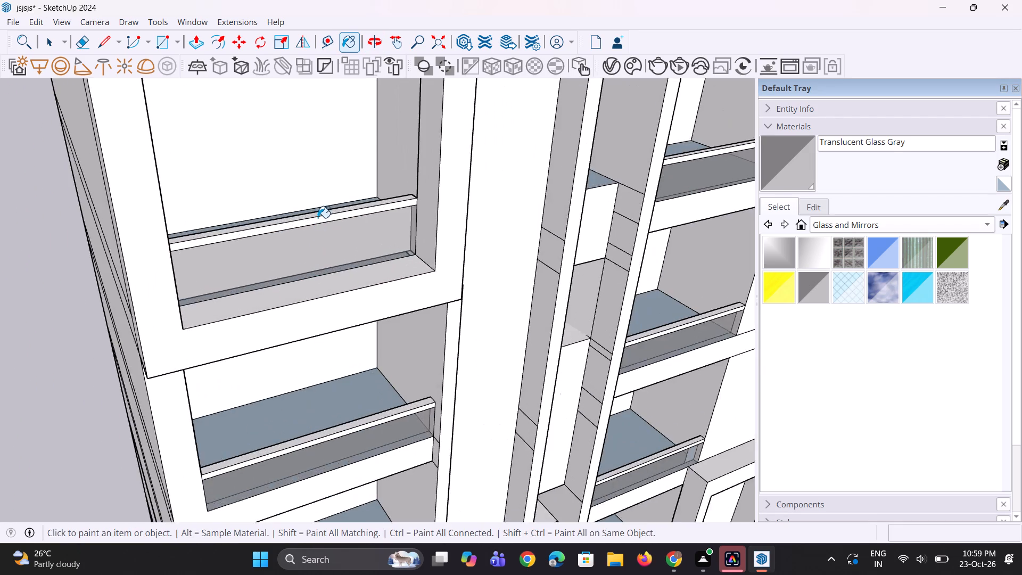
{"action": "scroll", "coordinate": [318, 218], "scroll_direction": "up", "scroll_amount": 11}
{"action": "middle_click_drag", "start_coordinate": [318, 217], "coordinate": [550, 270]}
{"action": "scroll", "coordinate": [399, 275], "scroll_direction": "up", "scroll_amount": 1}
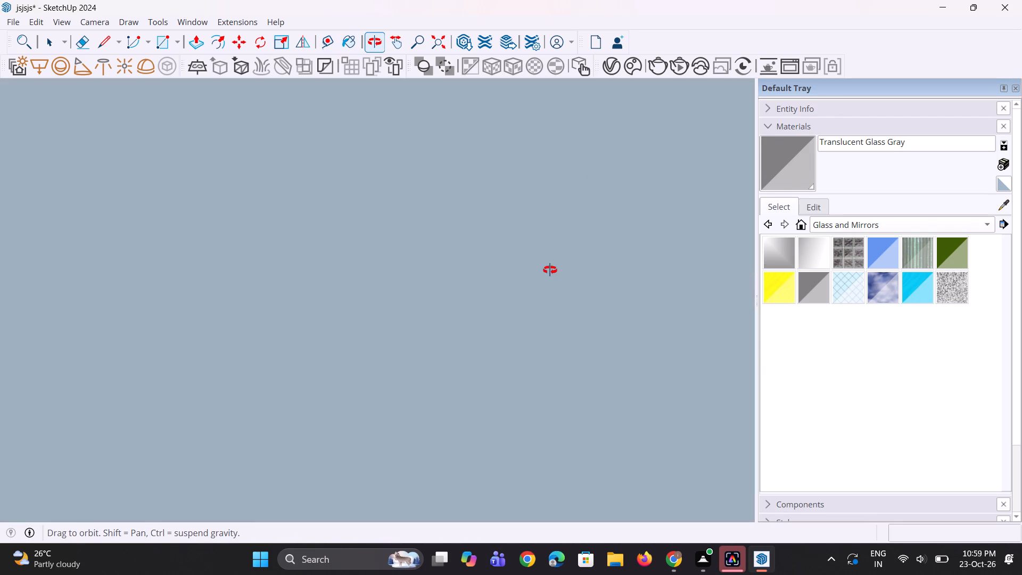
{"action": "middle_click_drag", "start_coordinate": [550, 270], "coordinate": [471, 277]}
{"action": "scroll", "coordinate": [403, 225], "scroll_direction": "up", "scroll_amount": 5}
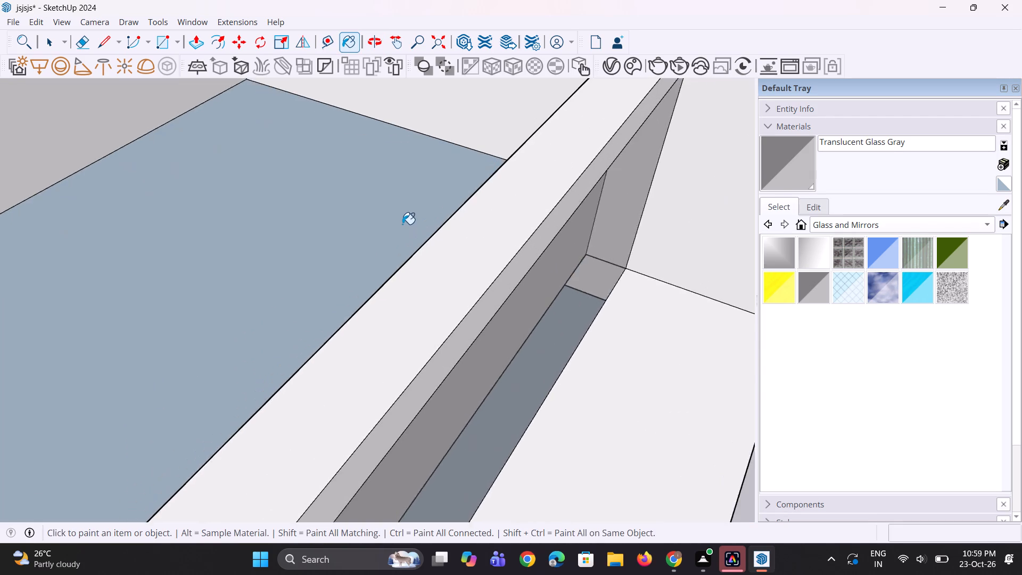
{"action": "scroll", "coordinate": [402, 224], "scroll_direction": "up", "scroll_amount": 2}
{"action": "middle_click_drag", "start_coordinate": [439, 258], "coordinate": [490, 285]}
{"action": "left_click", "coordinate": [661, 361]}
{"action": "middle_click_drag", "start_coordinate": [604, 339], "coordinate": [508, 297]}
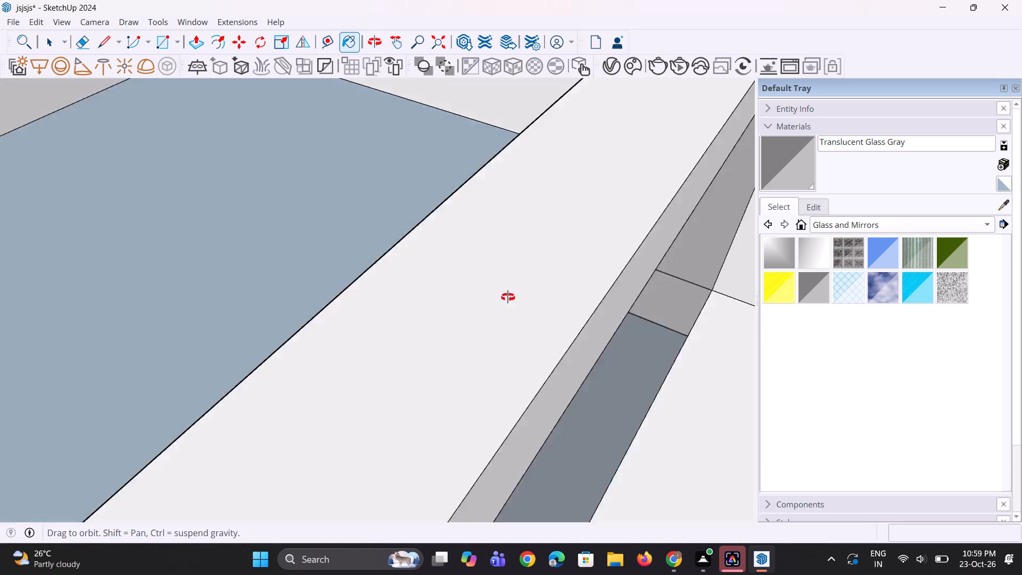
{"action": "middle_click_drag", "start_coordinate": [508, 297], "coordinate": [441, 249]}
{"action": "scroll", "coordinate": [439, 248], "scroll_direction": "up", "scroll_amount": 1}
{"action": "scroll", "coordinate": [439, 248], "scroll_direction": "down", "scroll_amount": 20}
{"action": "scroll", "coordinate": [439, 248], "scroll_direction": "down", "scroll_amount": 11}
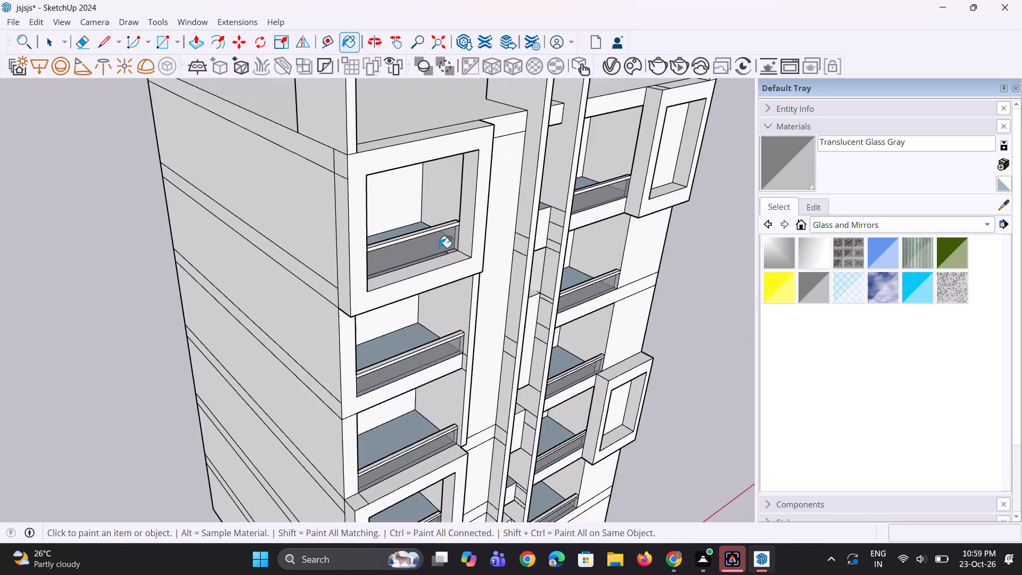
Examine the front facade from several distances and angles, checking the parapets, frames and central recess.
{"action": "middle_click_drag", "start_coordinate": [423, 240], "coordinate": [387, 204]}
{"action": "scroll", "coordinate": [348, 177], "scroll_direction": "down", "scroll_amount": 11}
{"action": "middle_click_drag", "start_coordinate": [498, 304], "coordinate": [406, 308]}
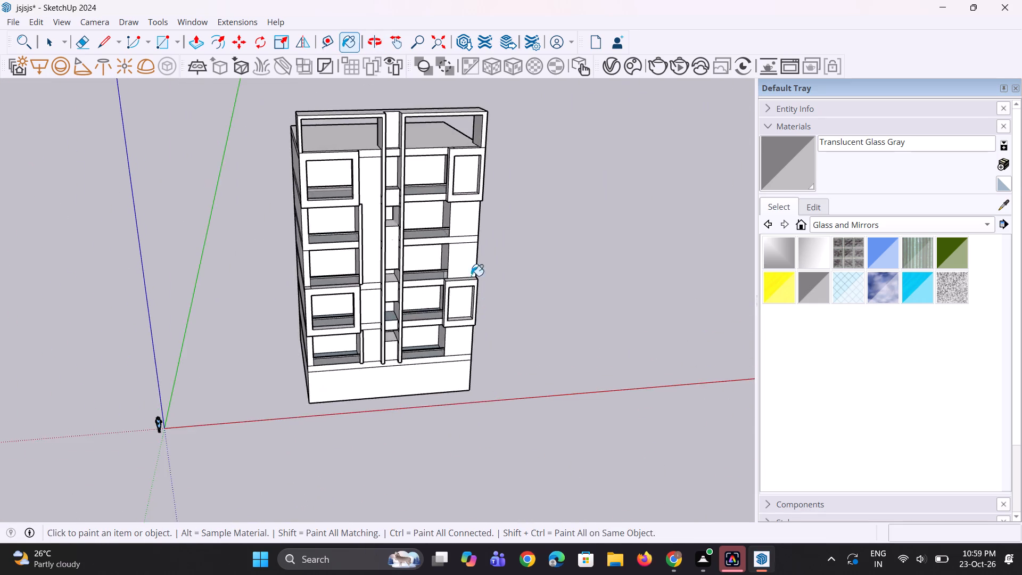
{"action": "scroll", "coordinate": [524, 265], "scroll_direction": "up", "scroll_amount": 7}
{"action": "key", "text": "space"}
{"action": "key", "text": "space"}
{"action": "scroll", "coordinate": [377, 296], "scroll_direction": "up", "scroll_amount": 3}
{"action": "scroll", "coordinate": [356, 258], "scroll_direction": "up", "scroll_amount": 3}
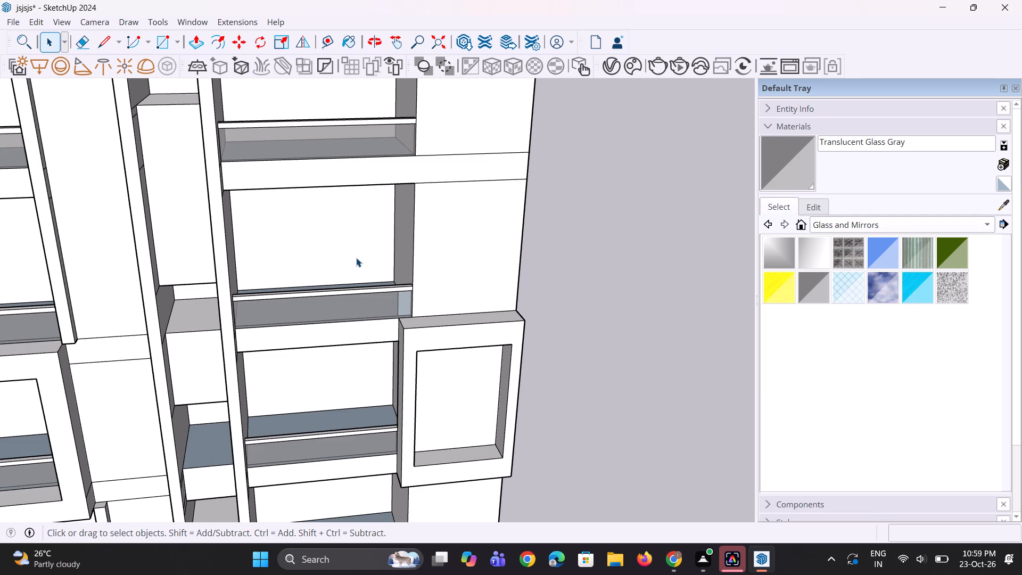
{"action": "scroll", "coordinate": [356, 258], "scroll_direction": "down", "scroll_amount": 4}
{"action": "scroll", "coordinate": [403, 239], "scroll_direction": "down", "scroll_amount": 3}
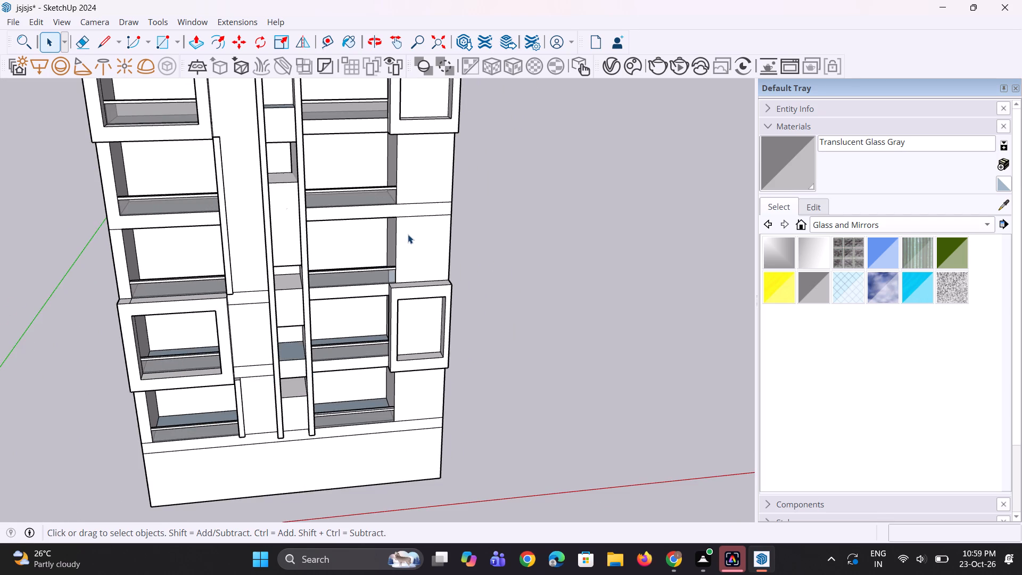
{"action": "scroll", "coordinate": [408, 234], "scroll_direction": "down", "scroll_amount": 1}
{"action": "middle_click_drag", "start_coordinate": [398, 235], "coordinate": [369, 182]}
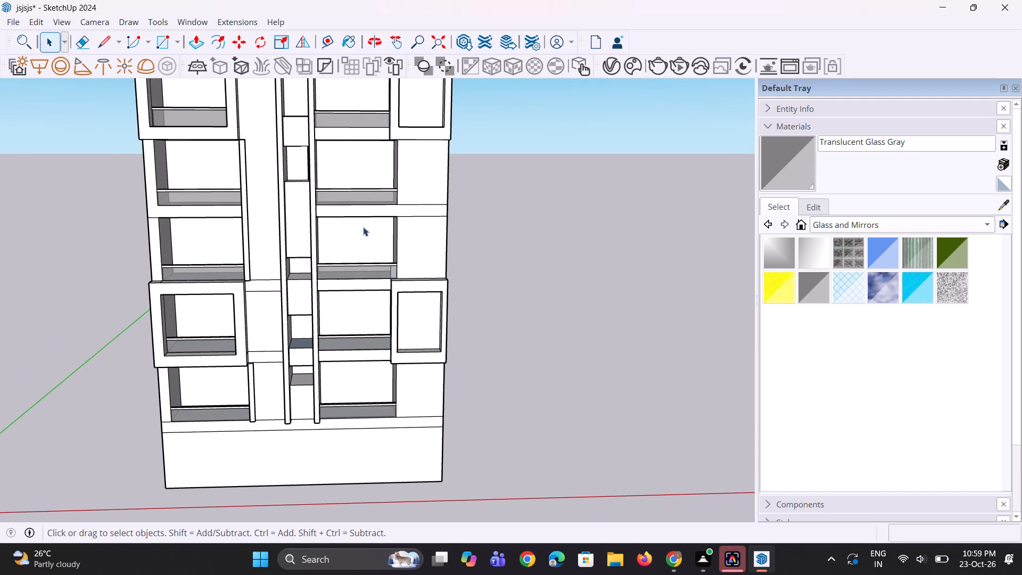
{"action": "scroll", "coordinate": [361, 244], "scroll_direction": "up", "scroll_amount": 6}
{"action": "scroll", "coordinate": [359, 266], "scroll_direction": "down", "scroll_amount": 10}
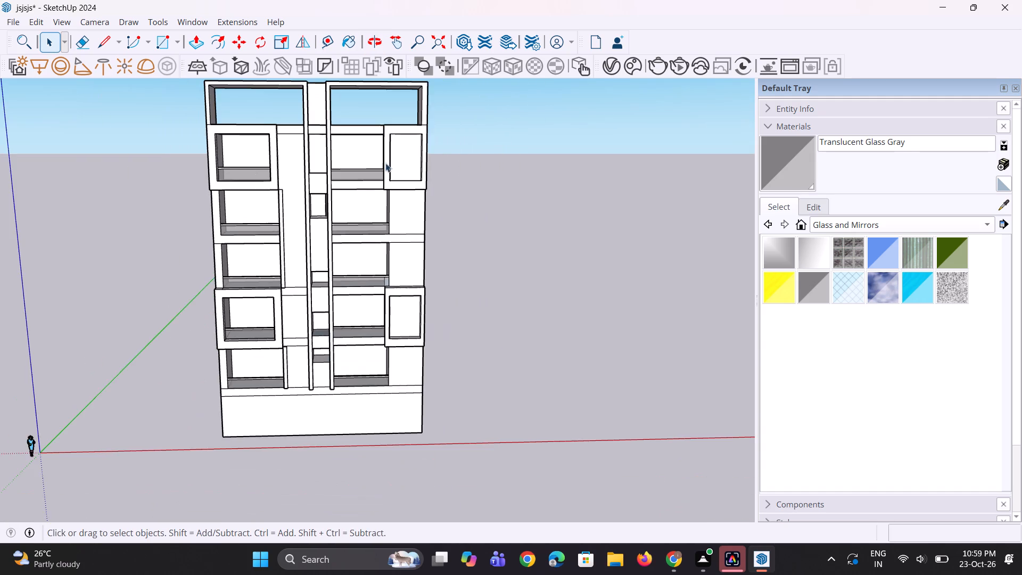
{"action": "scroll", "coordinate": [367, 93], "scroll_direction": "up", "scroll_amount": 13}
{"action": "middle_click_drag", "start_coordinate": [372, 200], "coordinate": [408, 217]}
{"action": "middle_click_drag", "start_coordinate": [410, 248], "coordinate": [406, 259]}
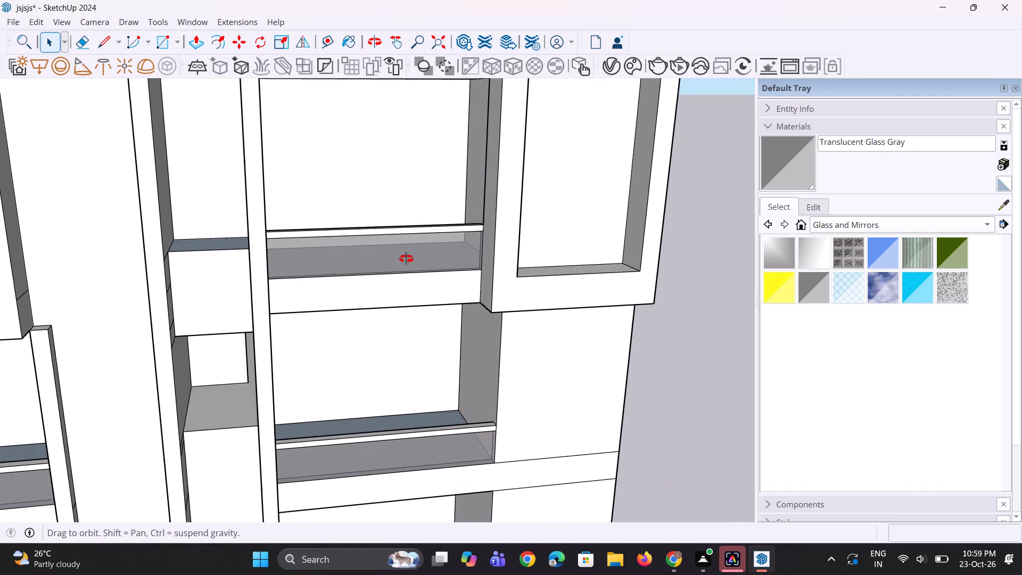
Draw a door rectangle about 4' 6" by 8' 11" on the back wall of the right bay's top balcony, beside the upper right frame.
{"action": "middle_click_drag", "start_coordinate": [406, 259], "coordinate": [398, 308]}
{"action": "scroll", "coordinate": [447, 220], "scroll_direction": "up", "scroll_amount": 2}
{"action": "key", "text": "r"}
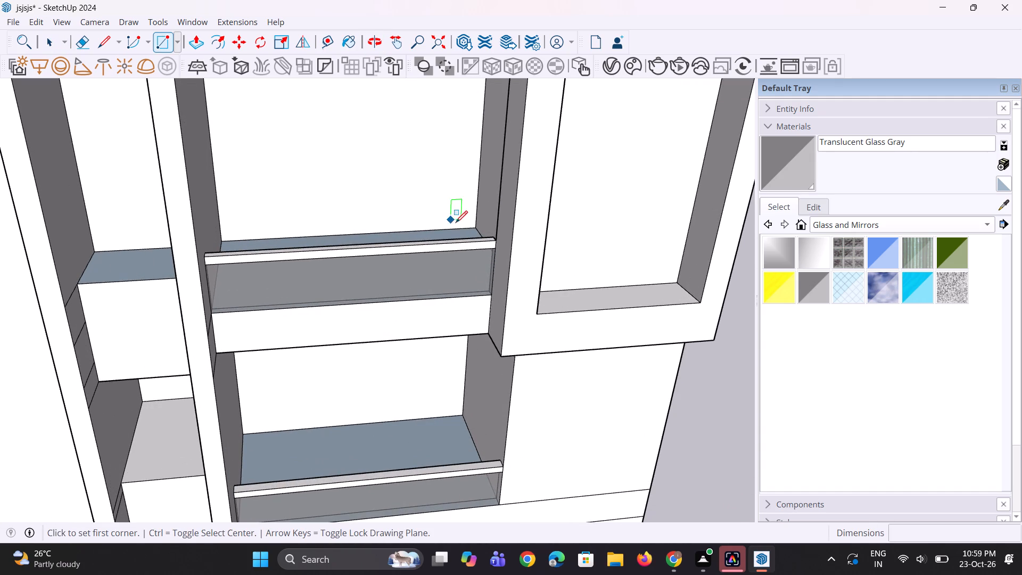
{"action": "left_click", "coordinate": [457, 226]}
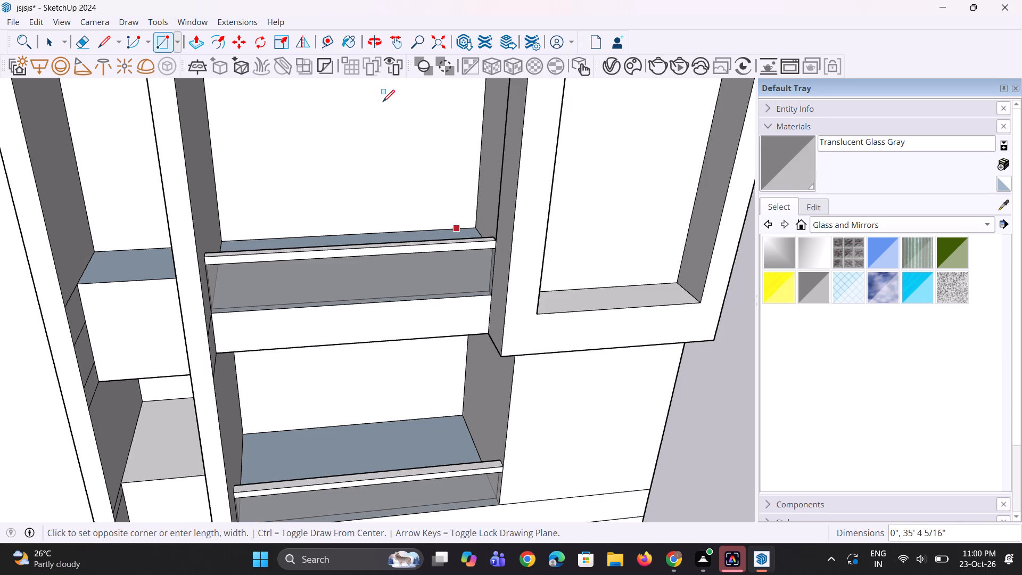
{"action": "scroll", "coordinate": [405, 157], "scroll_direction": "down", "scroll_amount": 5}
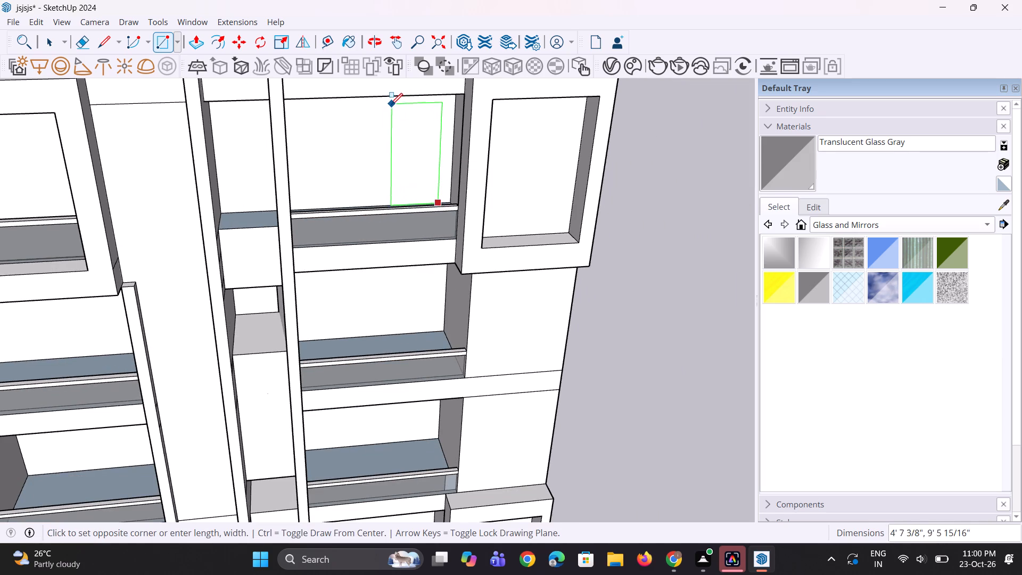
{"action": "left_click", "coordinate": [393, 111]}
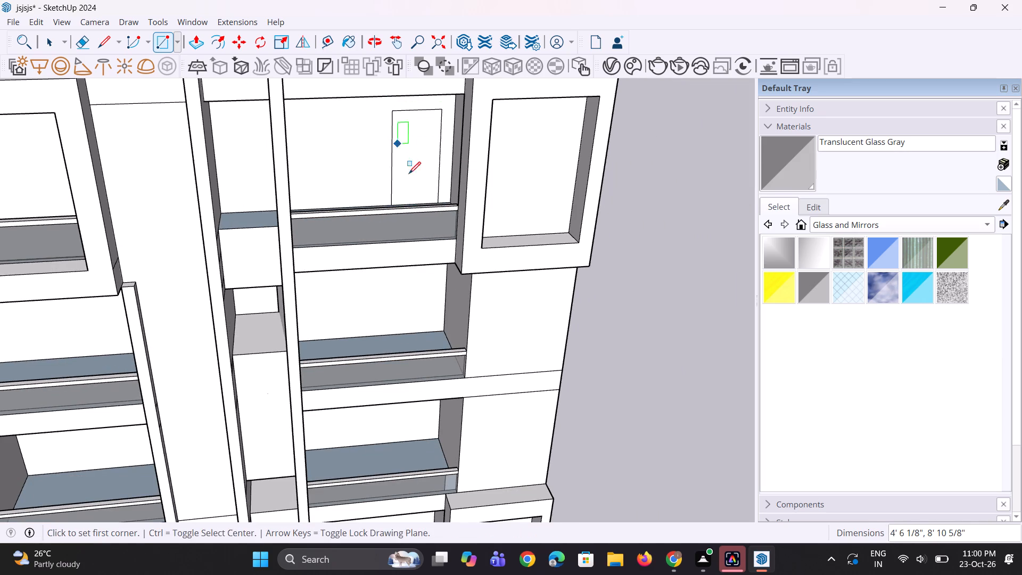
Raise the top edge of the door outline on the top balcony's back wall by about 1'.
{"action": "middle_click_drag", "start_coordinate": [410, 174], "coordinate": [384, 137]}
{"action": "scroll", "coordinate": [407, 168], "scroll_direction": "down", "scroll_amount": 6}
{"action": "middle_click_drag", "start_coordinate": [405, 159], "coordinate": [403, 116]}
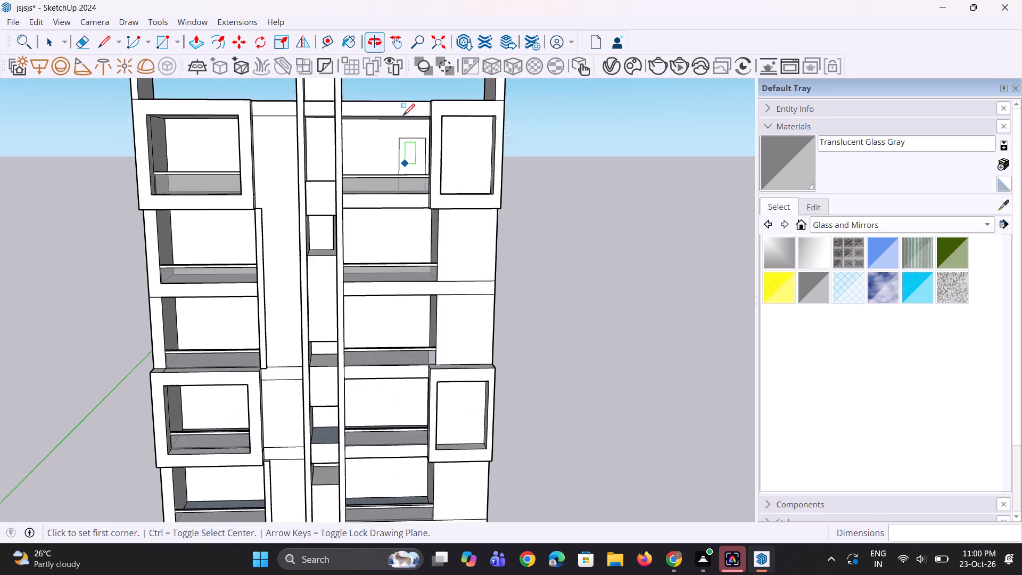
{"action": "scroll", "coordinate": [405, 136], "scroll_direction": "up", "scroll_amount": 7}
{"action": "key", "text": "space"}
{"action": "key", "text": "space"}
{"action": "left_click", "coordinate": [415, 135]}
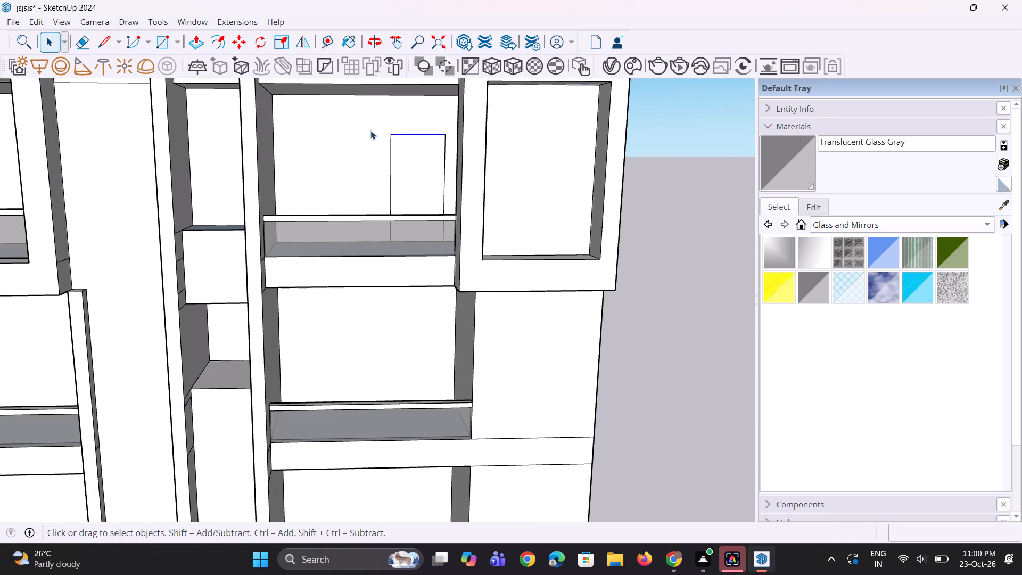
{"action": "scroll", "coordinate": [370, 130], "scroll_direction": "up", "scroll_amount": 6}
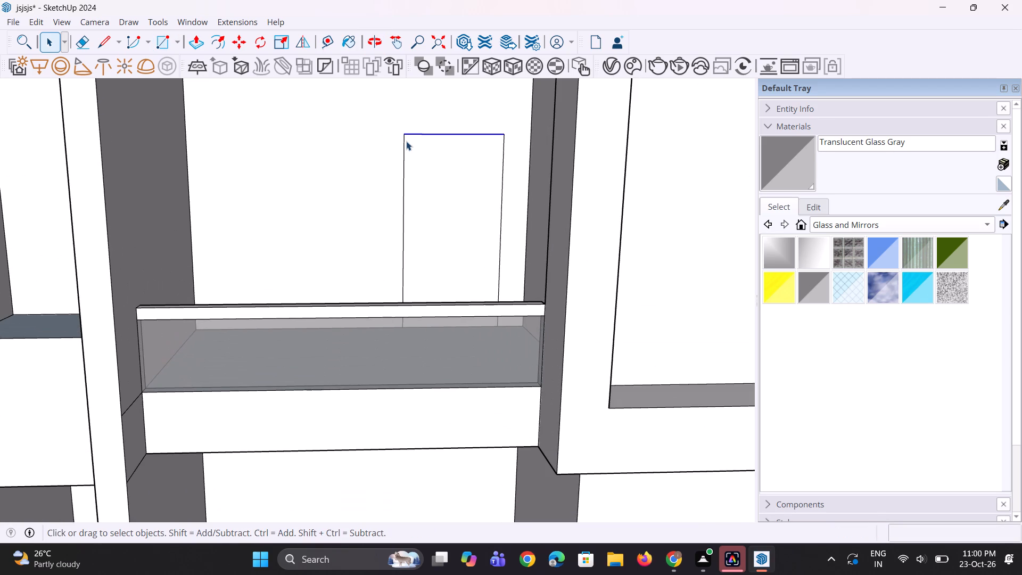
{"action": "key", "text": "m"}
{"action": "left_click", "coordinate": [406, 133]}
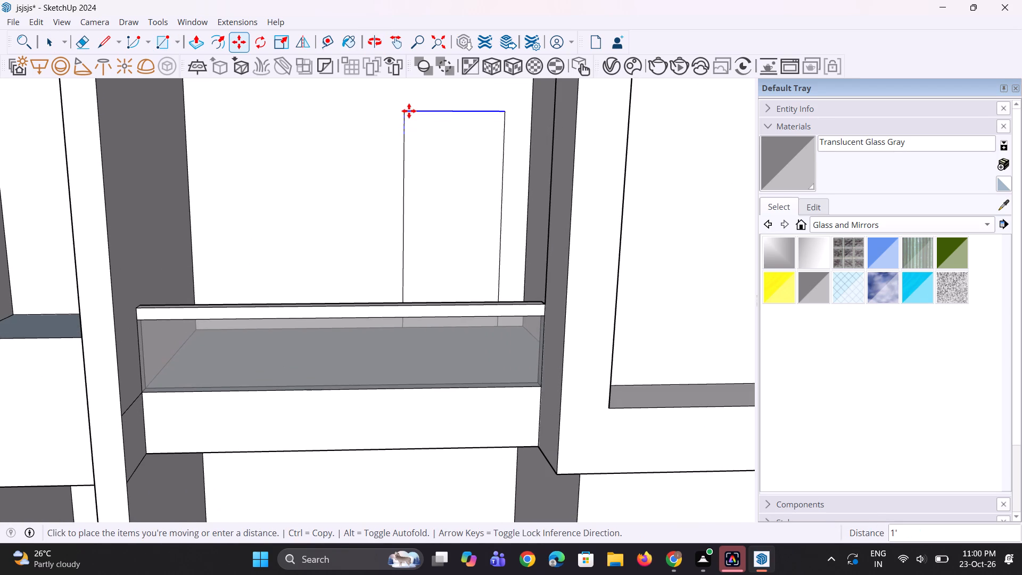
{"action": "left_click", "coordinate": [409, 110]}
{"action": "key", "text": "space"}
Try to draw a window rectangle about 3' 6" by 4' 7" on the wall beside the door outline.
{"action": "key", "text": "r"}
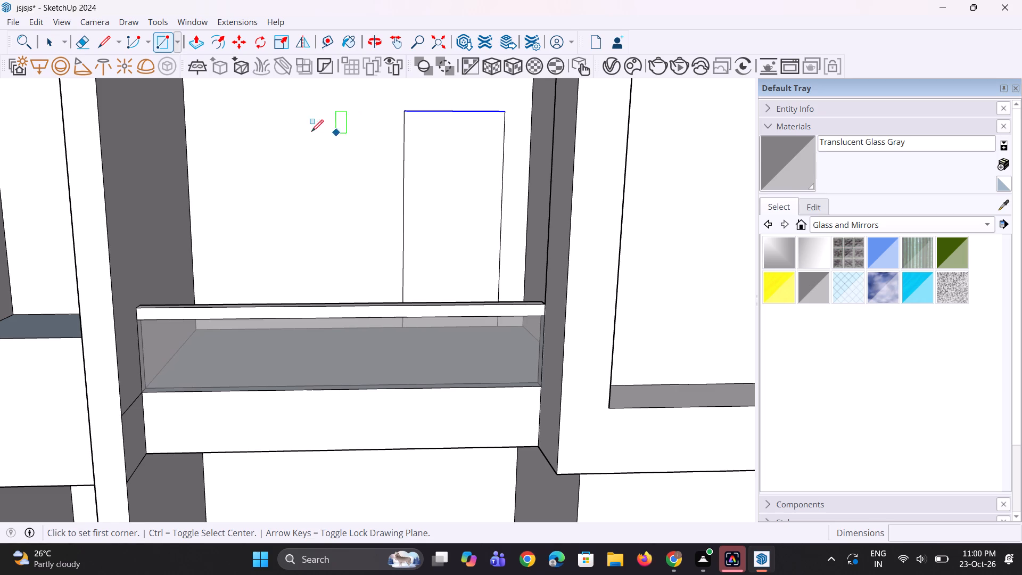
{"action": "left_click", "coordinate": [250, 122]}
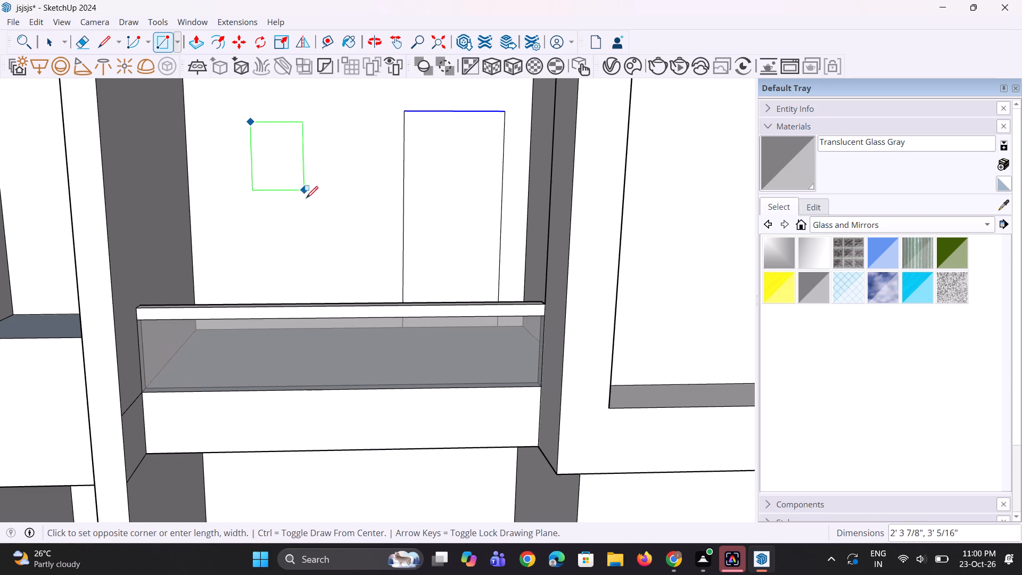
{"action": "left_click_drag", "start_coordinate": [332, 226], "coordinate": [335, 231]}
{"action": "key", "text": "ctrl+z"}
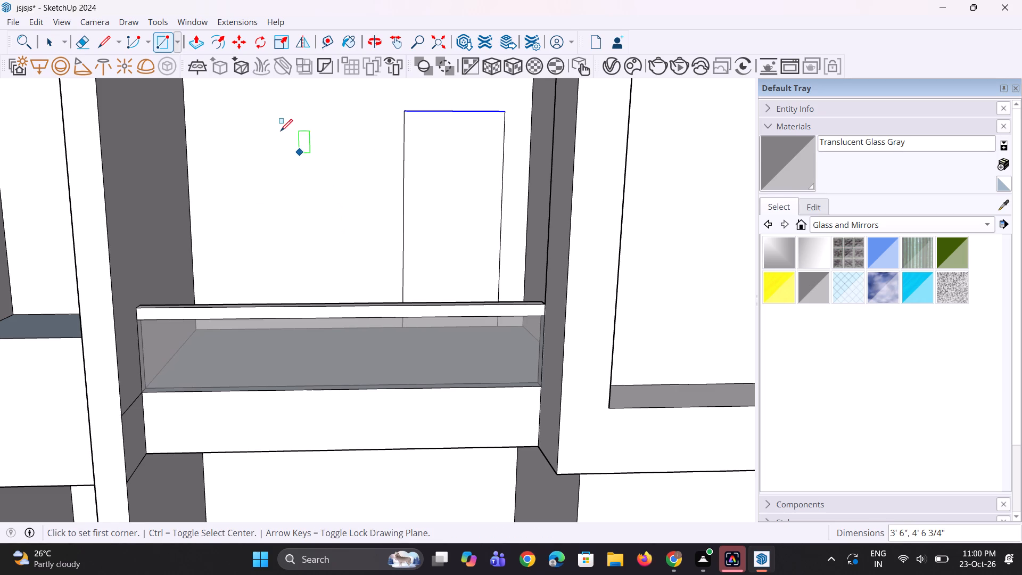
Draw an upright window rectangle on the top balcony's back wall, left of the door outline and clear of the floor.
{"action": "left_click", "coordinate": [257, 119]}
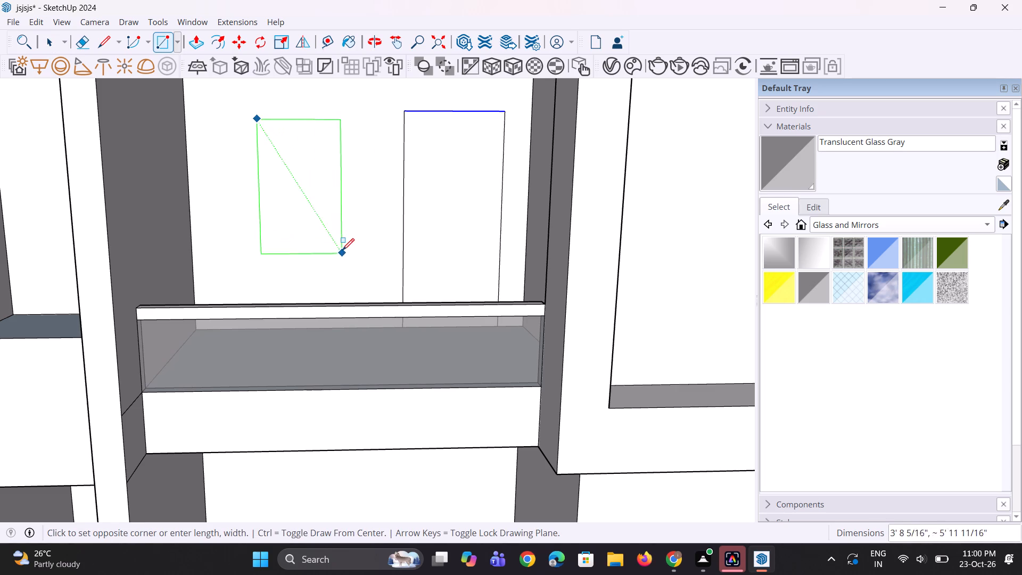
{"action": "left_click", "coordinate": [351, 241]}
Copy the window and door faces 14' 2 7/8" straight down onto the back wall of the second balcony from the top.
{"action": "key", "text": "space"}
{"action": "key", "text": "space"}
{"action": "left_click", "coordinate": [408, 193]}
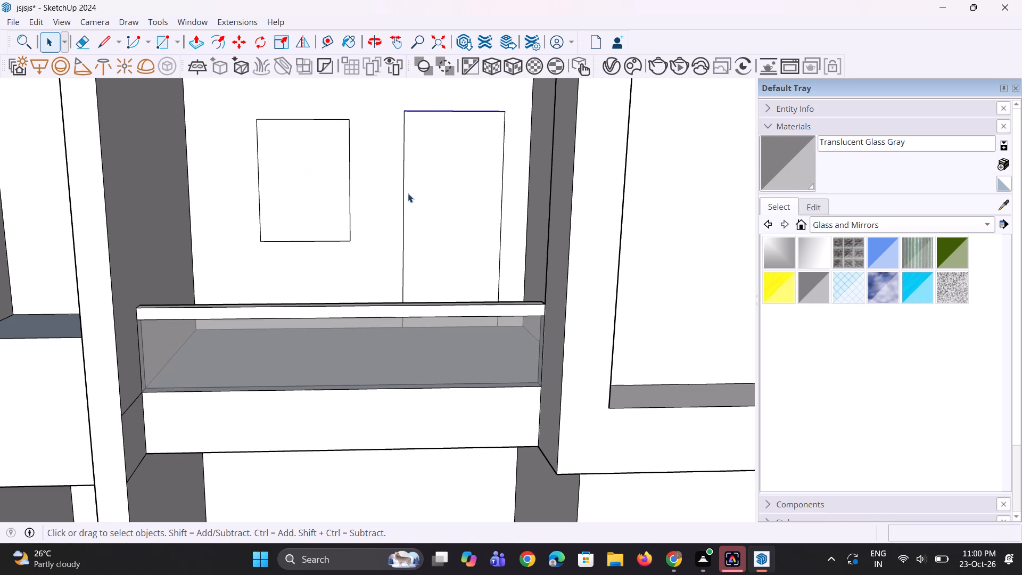
{"action": "left_click", "coordinate": [330, 195], "text": "ctrl"}
{"action": "scroll", "coordinate": [433, 201], "scroll_direction": "down", "scroll_amount": 5}
{"action": "middle_click_drag", "start_coordinate": [441, 241], "coordinate": [450, 269]}
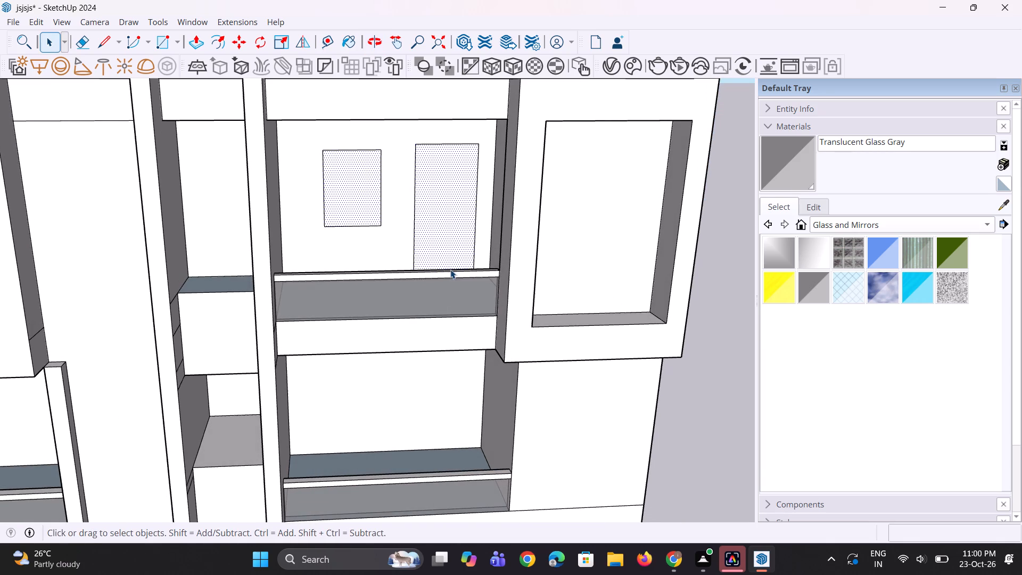
{"action": "key", "text": "m"}
{"action": "middle_click_drag", "start_coordinate": [474, 267], "coordinate": [482, 304]}
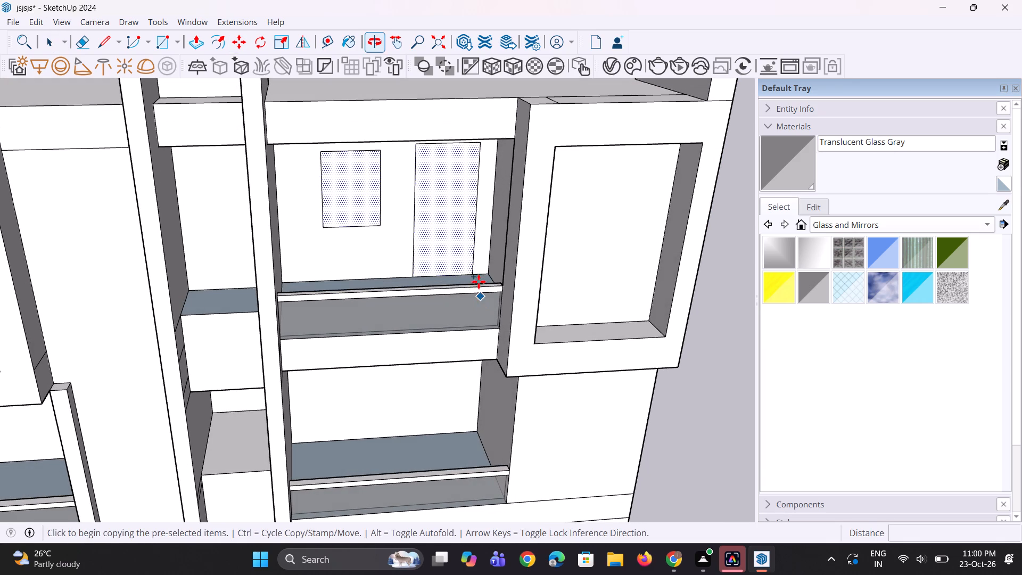
{"action": "left_click", "coordinate": [479, 277]}
{"action": "scroll", "coordinate": [465, 355], "scroll_direction": "down", "scroll_amount": 1}
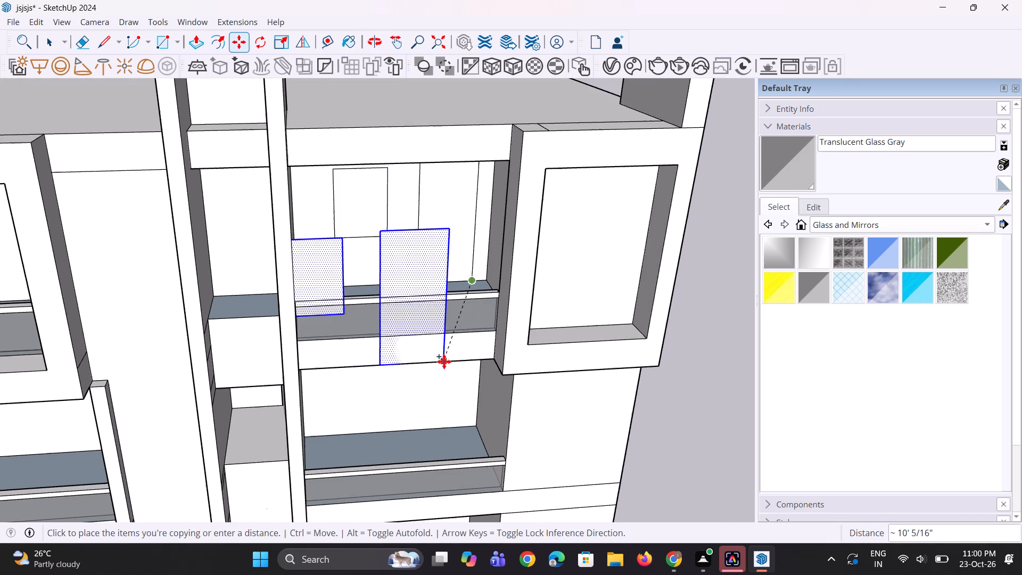
{"action": "middle_click_drag", "start_coordinate": [473, 412], "coordinate": [462, 349]}
{"action": "scroll", "coordinate": [462, 349], "scroll_direction": "up", "scroll_amount": 4}
{"action": "scroll", "coordinate": [463, 433], "scroll_direction": "up", "scroll_amount": 1}
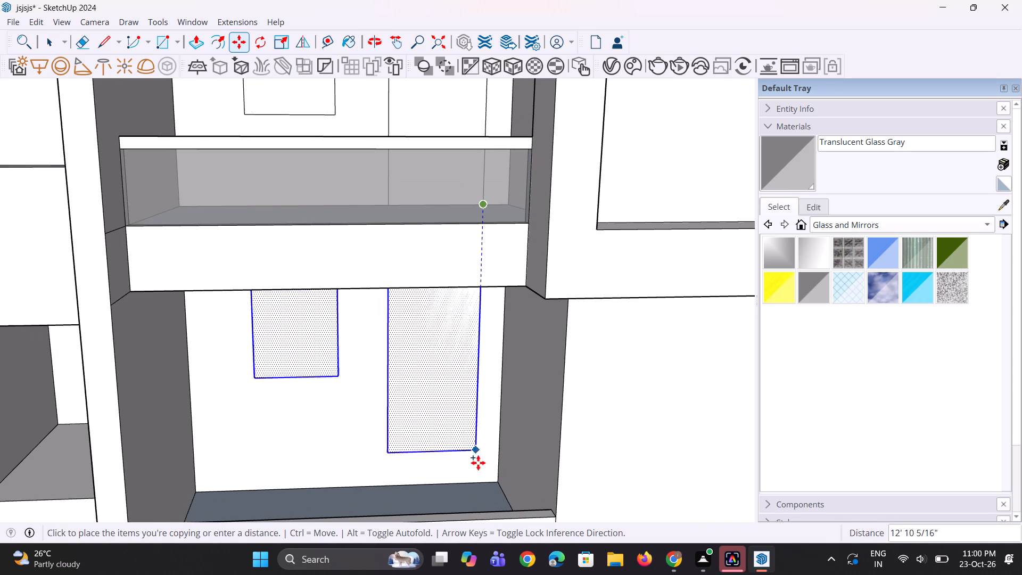
{"action": "left_click", "coordinate": [480, 481]}
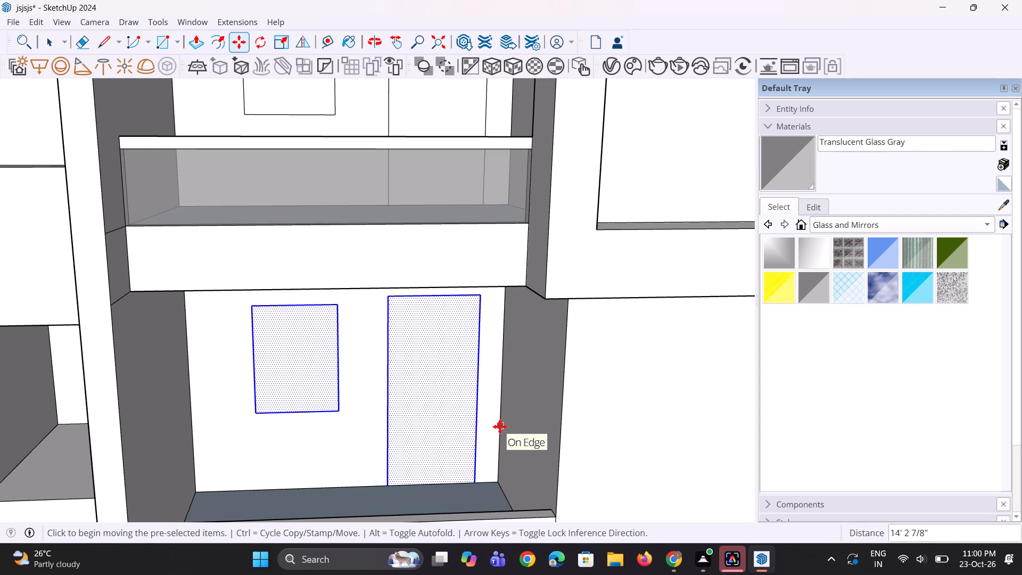
Copy the window and door faces another 14' 2 7/8" down onto the back wall of the right bay's third balcony.
{"action": "key", "text": "m"}
{"action": "left_click", "coordinate": [476, 488]}
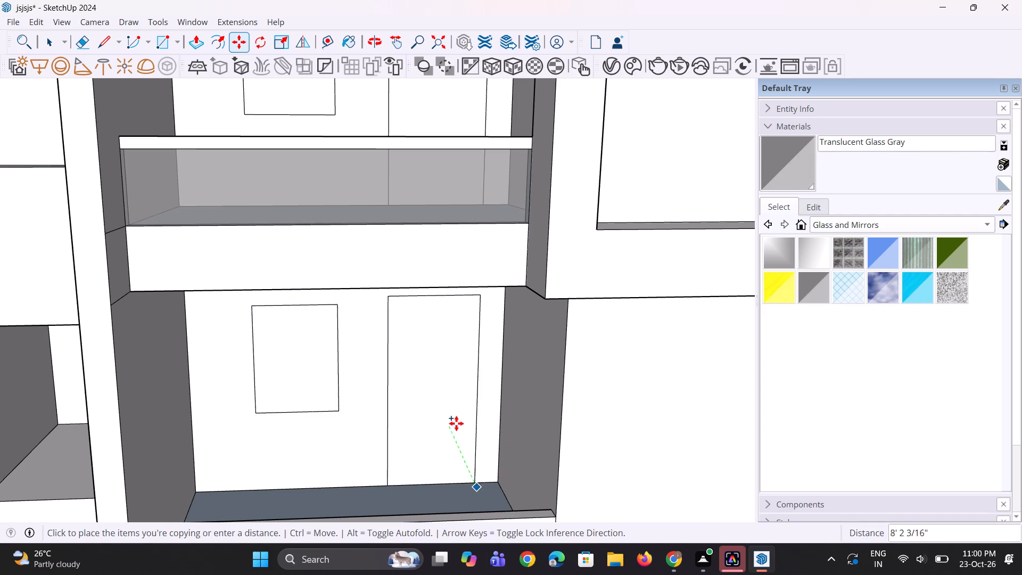
{"action": "scroll", "coordinate": [456, 423], "scroll_direction": "down", "scroll_amount": 19}
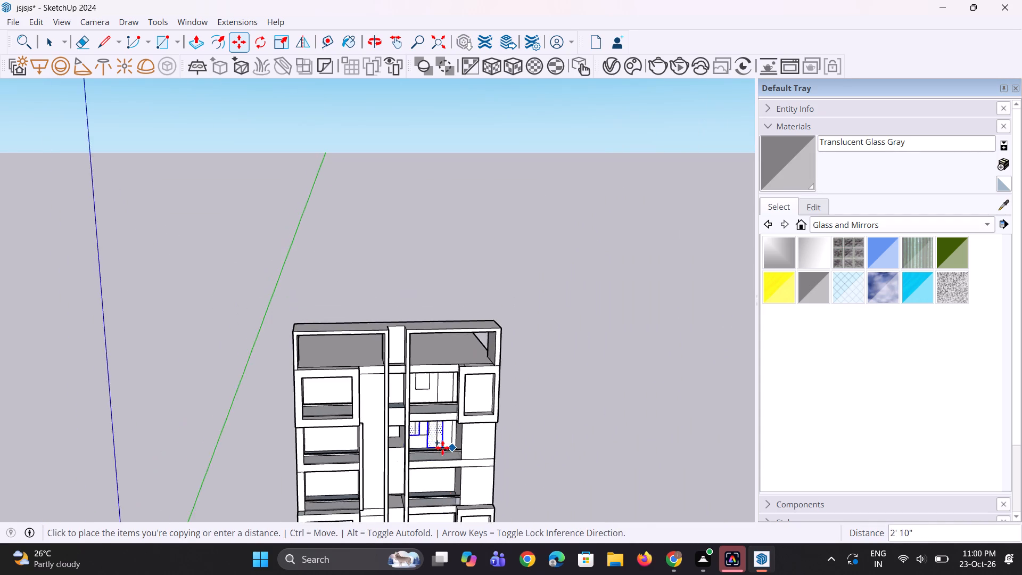
{"action": "scroll", "coordinate": [442, 496], "scroll_direction": "up", "scroll_amount": 12}
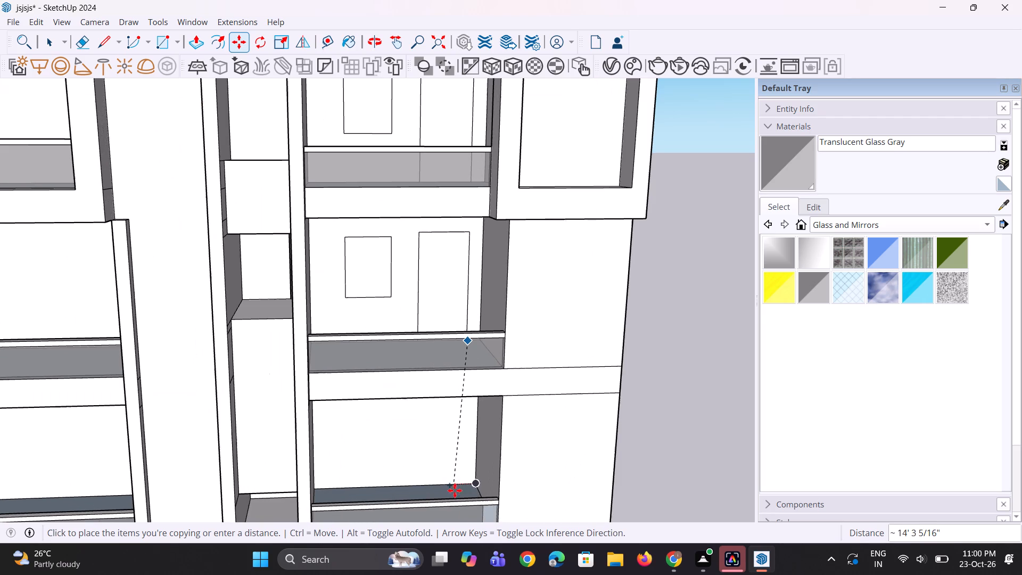
{"action": "left_click", "coordinate": [466, 492]}
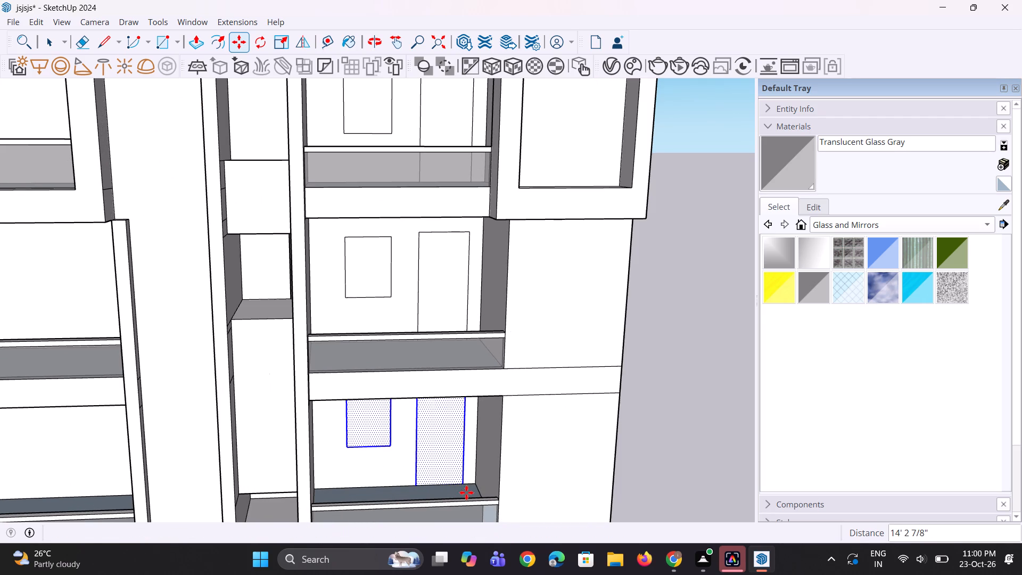
Copy the window and door faces 14' 2 7/8" down onto the back wall of the balcony beside the lower right frame.
{"action": "scroll", "coordinate": [408, 383], "scroll_direction": "down", "scroll_amount": 5}
{"action": "middle_click_drag", "start_coordinate": [418, 462], "coordinate": [417, 412]}
{"action": "scroll", "coordinate": [418, 462], "scroll_direction": "up", "scroll_amount": 1}
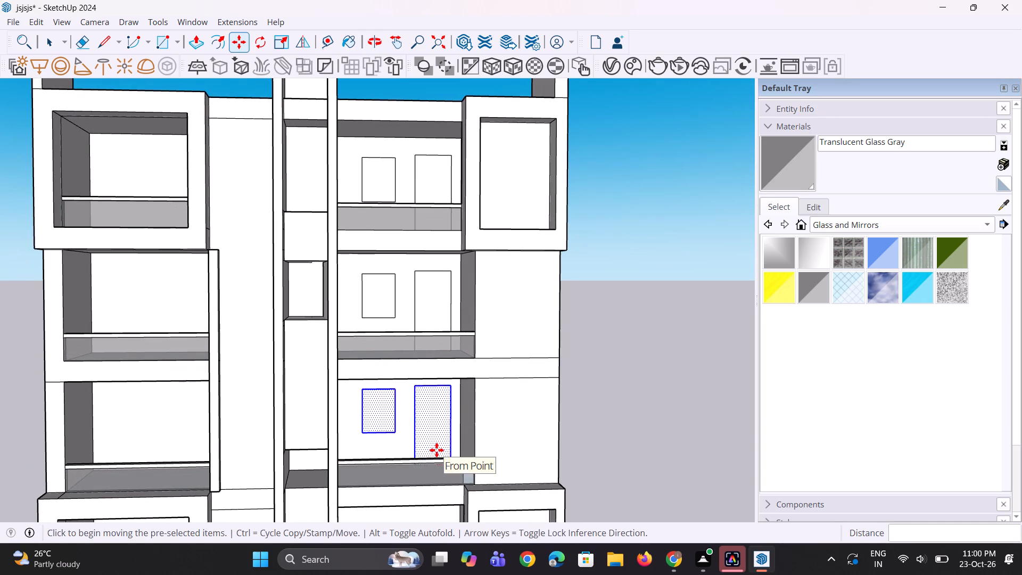
{"action": "key", "text": "m"}
{"action": "middle_click_drag", "start_coordinate": [456, 468], "coordinate": [465, 519]}
{"action": "scroll", "coordinate": [457, 448], "scroll_direction": "up", "scroll_amount": 1}
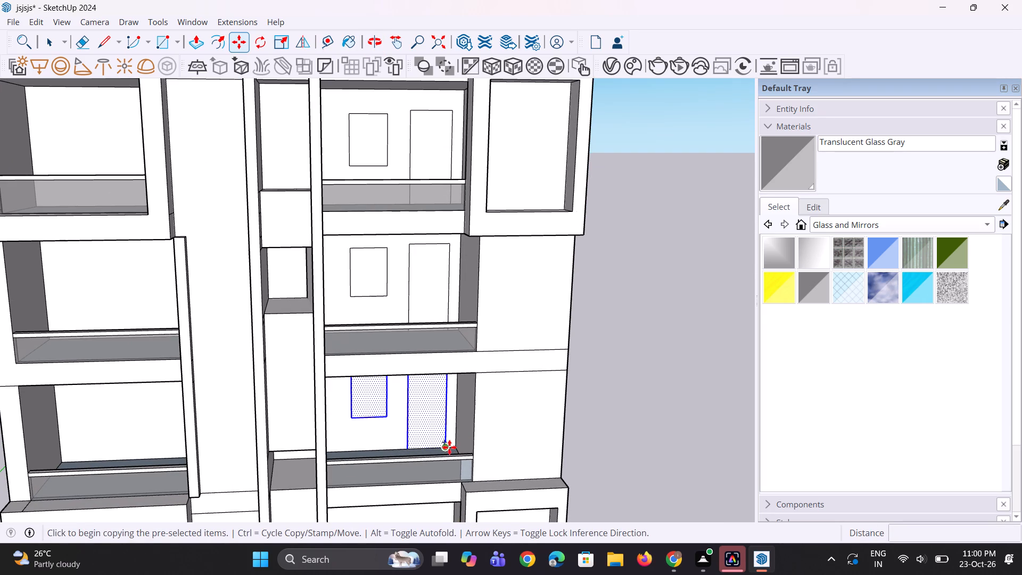
{"action": "left_click", "coordinate": [448, 447]}
{"action": "scroll", "coordinate": [419, 446], "scroll_direction": "down", "scroll_amount": 8}
{"action": "scroll", "coordinate": [426, 488], "scroll_direction": "up", "scroll_amount": 1}
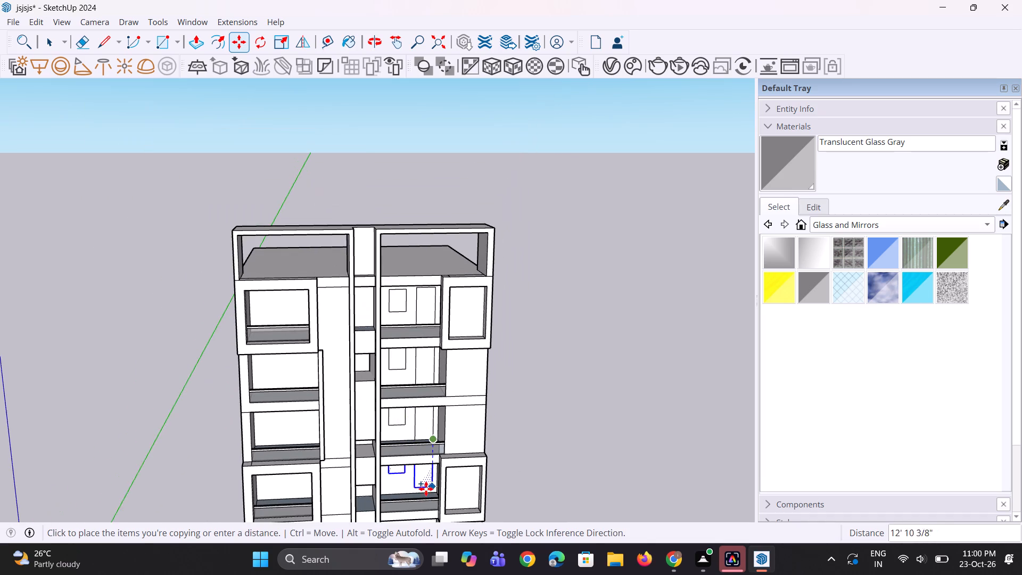
{"action": "scroll", "coordinate": [426, 495], "scroll_direction": "up", "scroll_amount": 6}
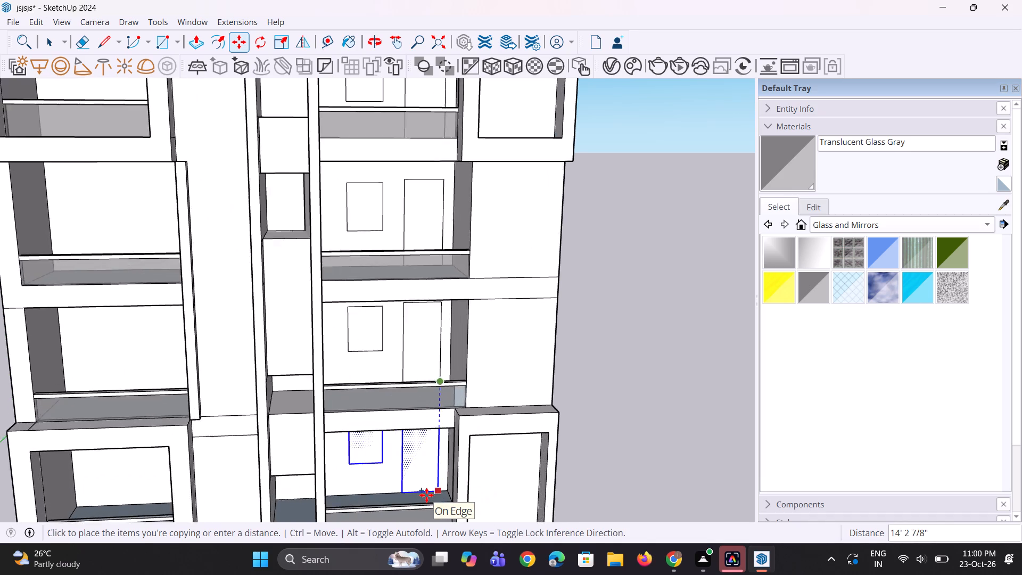
{"action": "scroll", "coordinate": [426, 495], "scroll_direction": "up", "scroll_amount": 7}
{"action": "middle_click_drag", "start_coordinate": [426, 495], "coordinate": [428, 481]}
{"action": "left_click", "coordinate": [428, 481]}
Copy the window and door faces 14' 2 7/8" down onto the back wall of the right bay's lowest balcony.
{"action": "key", "text": "m"}
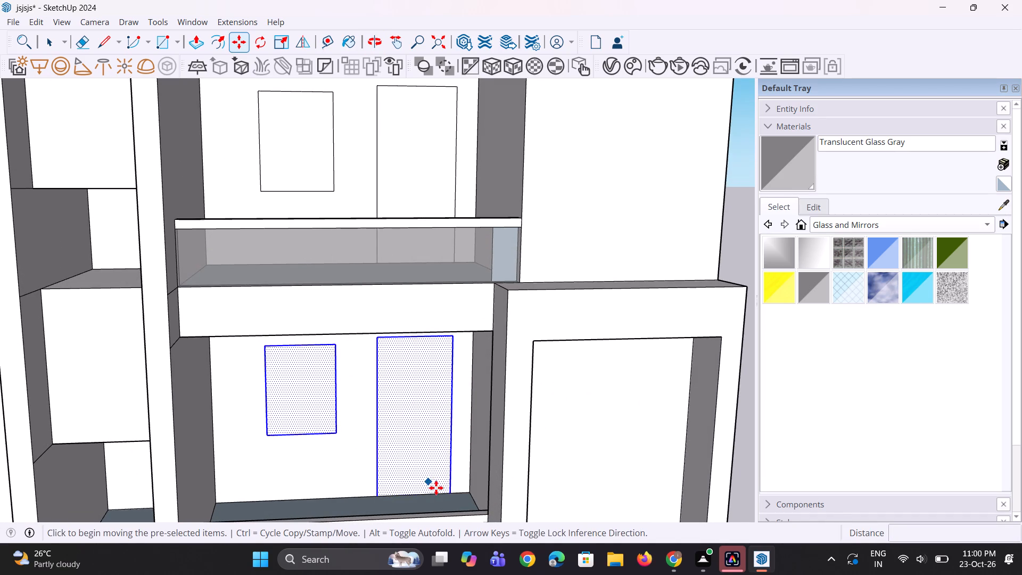
{"action": "left_click", "coordinate": [445, 492]}
{"action": "scroll", "coordinate": [421, 438], "scroll_direction": "down", "scroll_amount": 9}
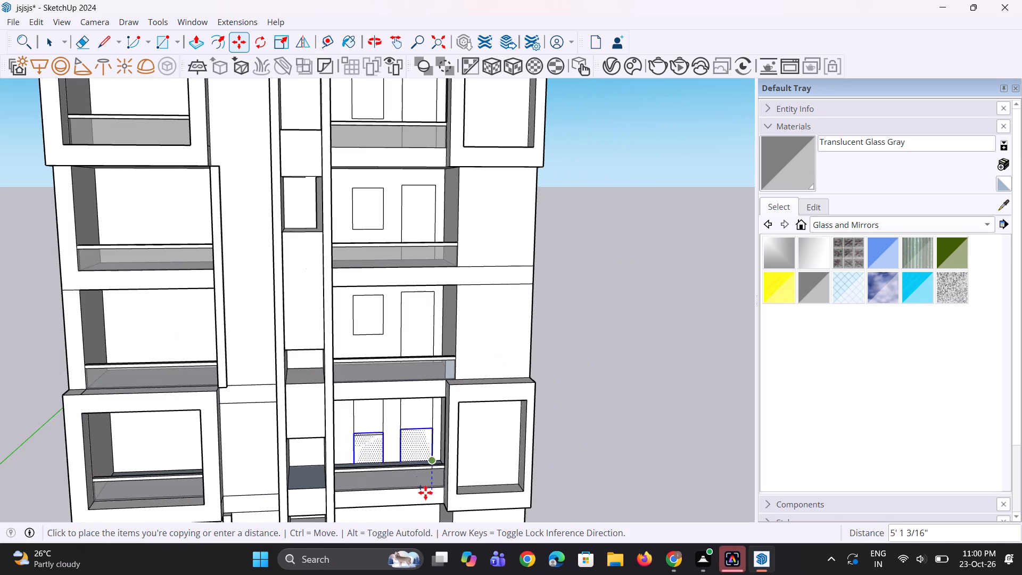
{"action": "scroll", "coordinate": [423, 479], "scroll_direction": "down", "scroll_amount": 14}
{"action": "scroll", "coordinate": [423, 479], "scroll_direction": "up", "scroll_amount": 8}
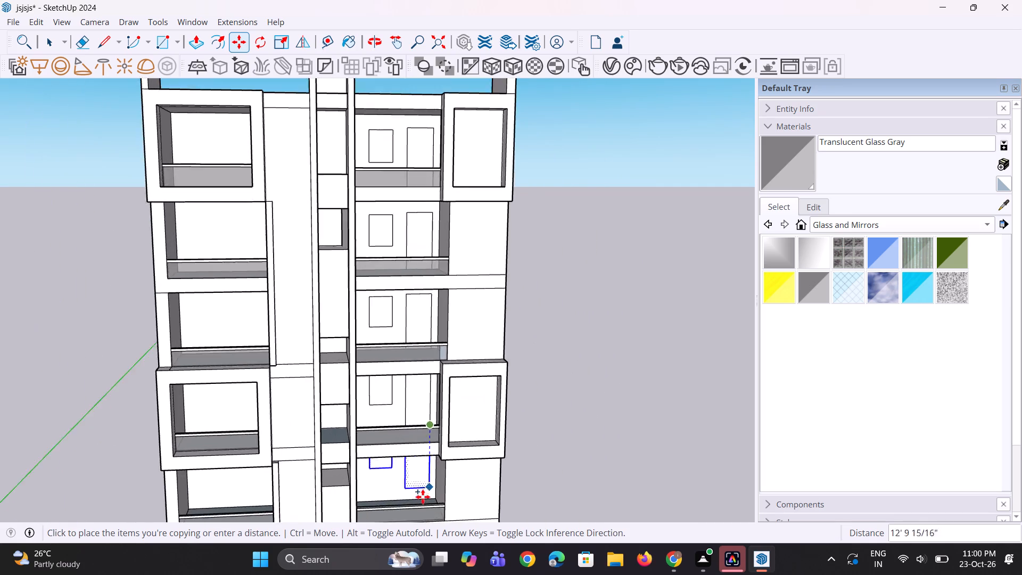
{"action": "scroll", "coordinate": [423, 497], "scroll_direction": "up", "scroll_amount": 7}
{"action": "scroll", "coordinate": [397, 458], "scroll_direction": "down", "scroll_amount": 5}
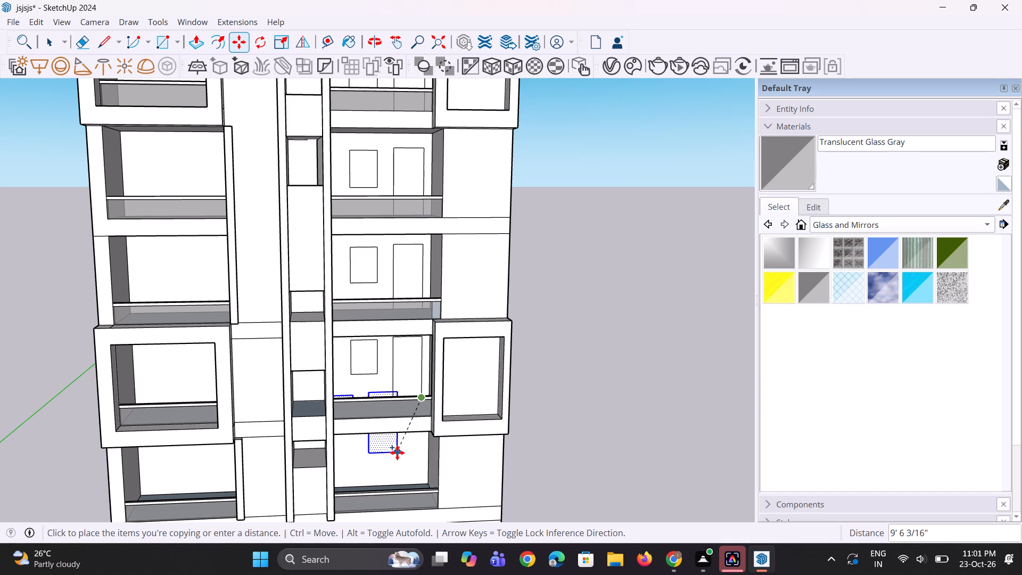
{"action": "scroll", "coordinate": [397, 453], "scroll_direction": "down", "scroll_amount": 12}
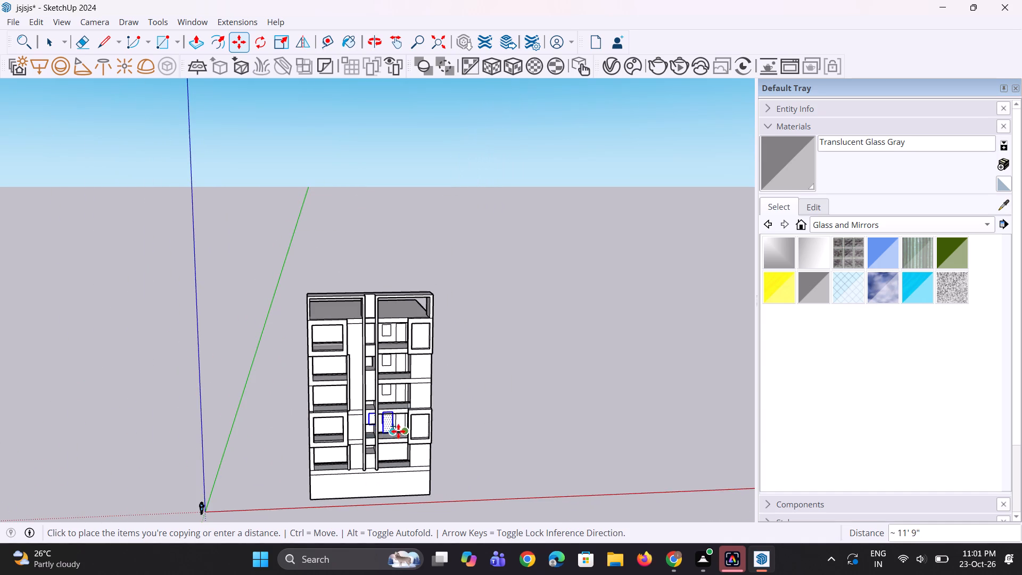
{"action": "scroll", "coordinate": [405, 459], "scroll_direction": "up", "scroll_amount": 14}
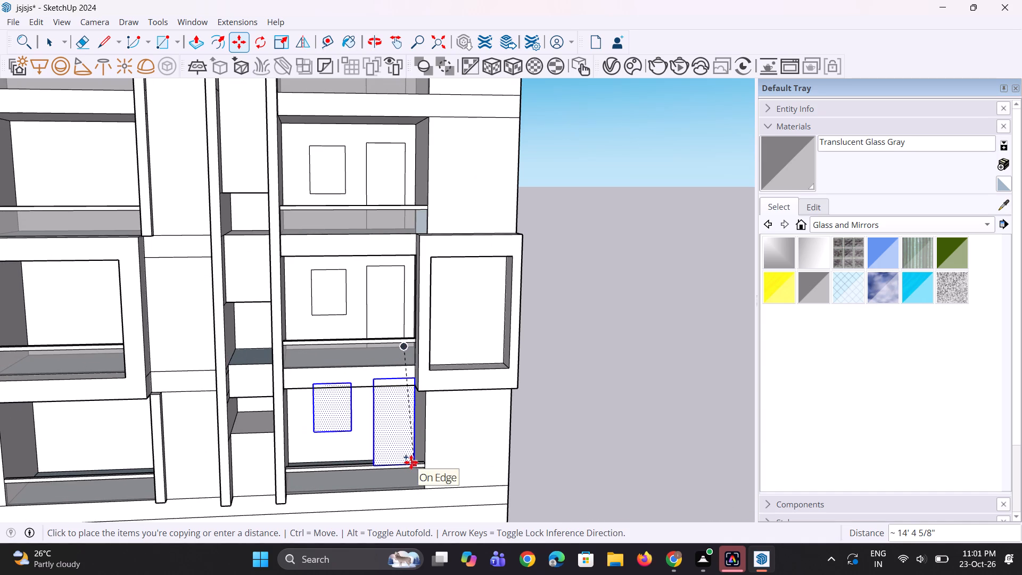
{"action": "scroll", "coordinate": [404, 462], "scroll_direction": "up", "scroll_amount": 5}
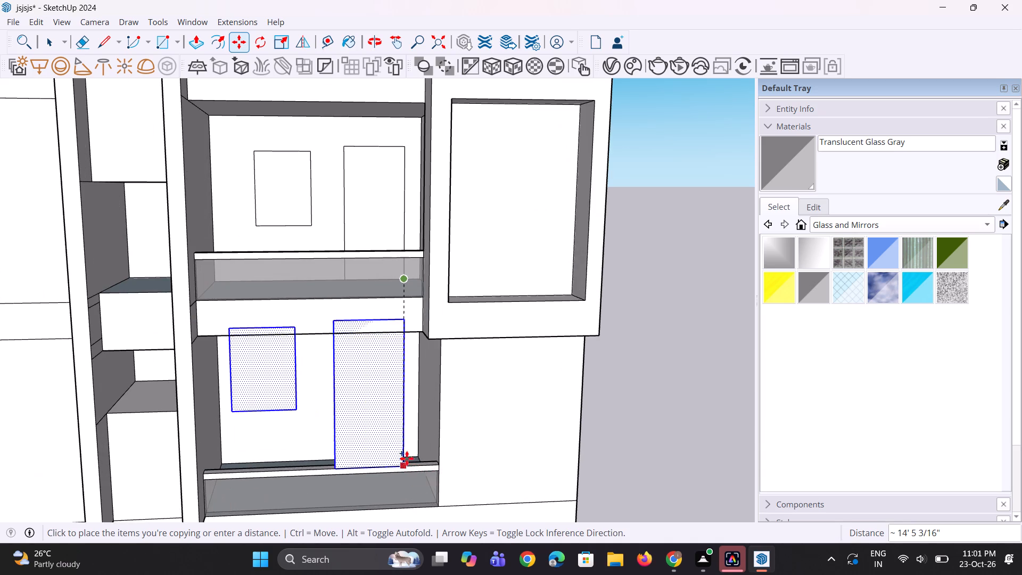
{"action": "scroll", "coordinate": [408, 455], "scroll_direction": "up", "scroll_amount": 5}
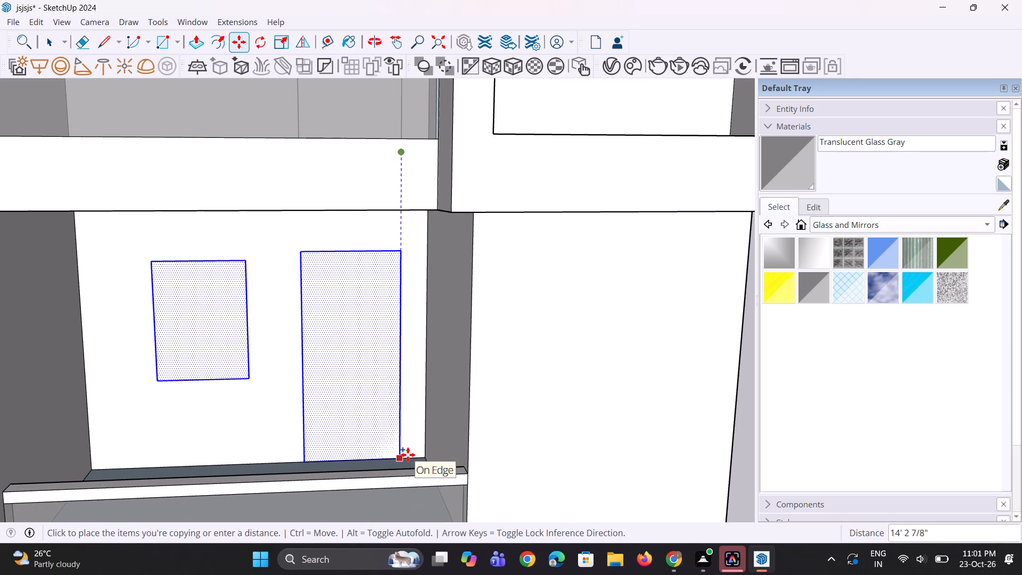
{"action": "left_click", "coordinate": [408, 455]}
Copy the window and door faces about 30' 8" horizontally from the right bay's lowest balcony onto the left bay's lowest balcony back wall.
{"action": "scroll", "coordinate": [322, 405], "scroll_direction": "down", "scroll_amount": 16}
{"action": "scroll", "coordinate": [336, 401], "scroll_direction": "up", "scroll_amount": 3}
{"action": "key", "text": "m"}
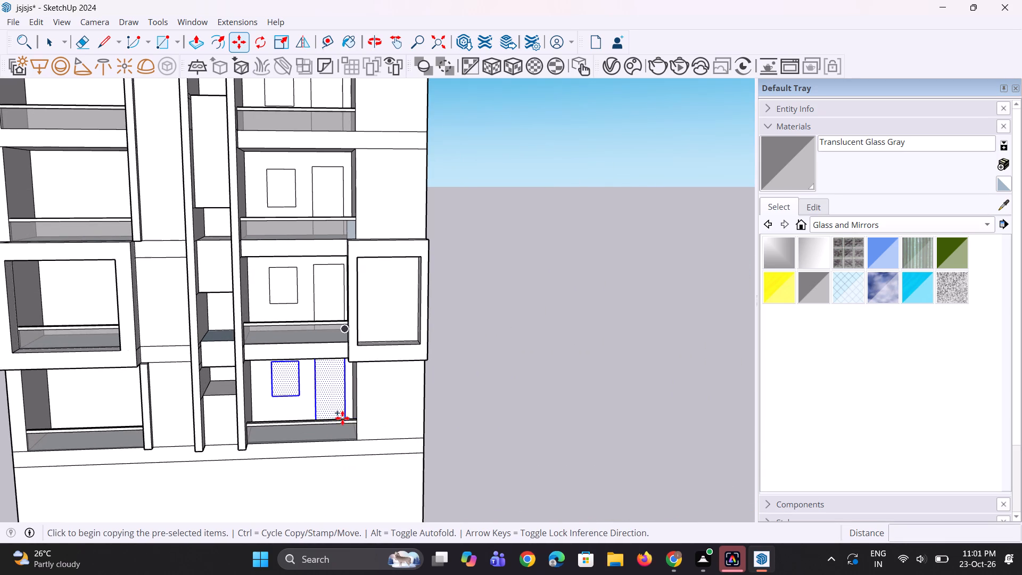
{"action": "left_click", "coordinate": [350, 419]}
{"action": "scroll", "coordinate": [314, 419], "scroll_direction": "down", "scroll_amount": 5}
{"action": "scroll", "coordinate": [205, 416], "scroll_direction": "up", "scroll_amount": 4}
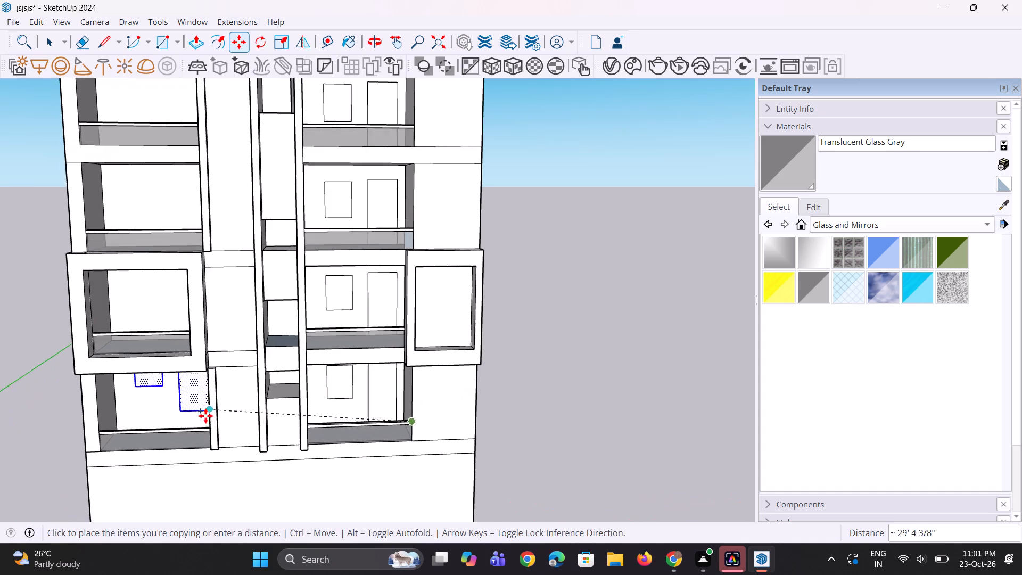
{"action": "scroll", "coordinate": [205, 416], "scroll_direction": "up", "scroll_amount": 8}
{"action": "middle_click_drag", "start_coordinate": [194, 440], "coordinate": [257, 446]}
{"action": "scroll", "coordinate": [236, 448], "scroll_direction": "up", "scroll_amount": 1}
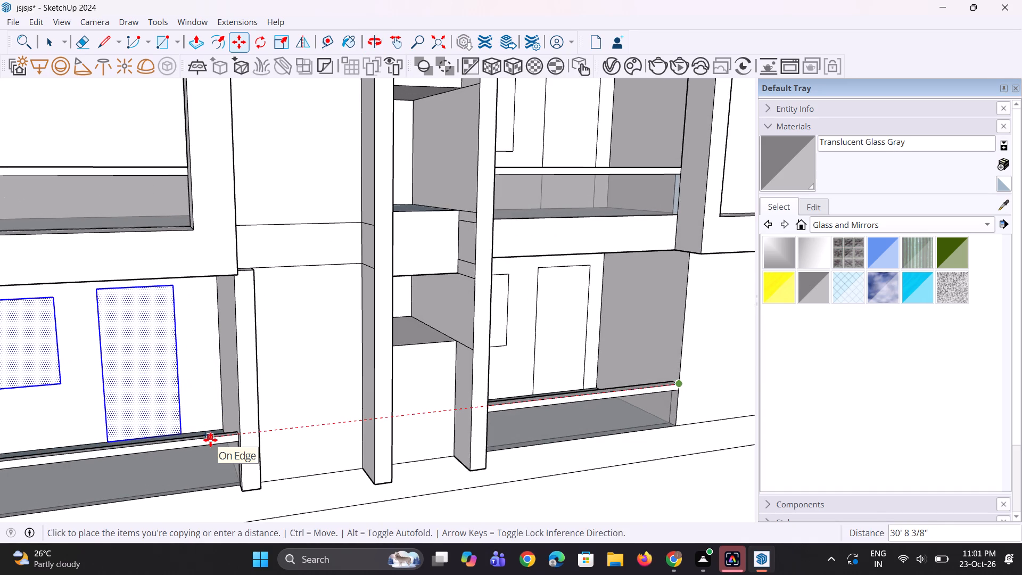
{"action": "left_click", "coordinate": [210, 440]}
Copy the window and door faces 14' 2 7/8" straight up onto the back wall of the balcony inside the lower left frame.
{"action": "middle_click_drag", "start_coordinate": [216, 461], "coordinate": [217, 488]}
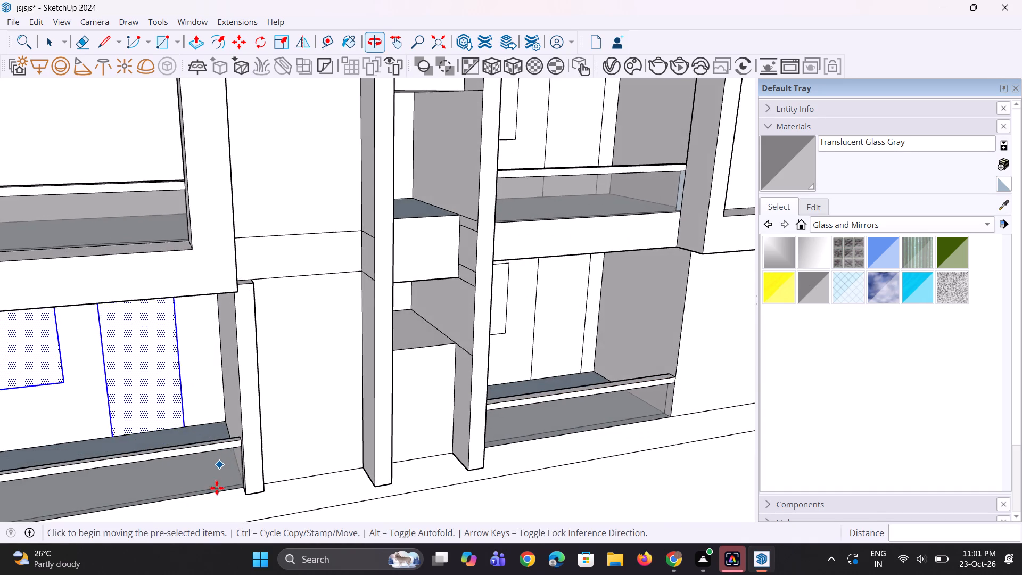
{"action": "scroll", "coordinate": [255, 445], "scroll_direction": "down", "scroll_amount": 5}
{"action": "scroll", "coordinate": [229, 438], "scroll_direction": "up", "scroll_amount": 1}
{"action": "middle_click_drag", "start_coordinate": [229, 437], "coordinate": [209, 399]}
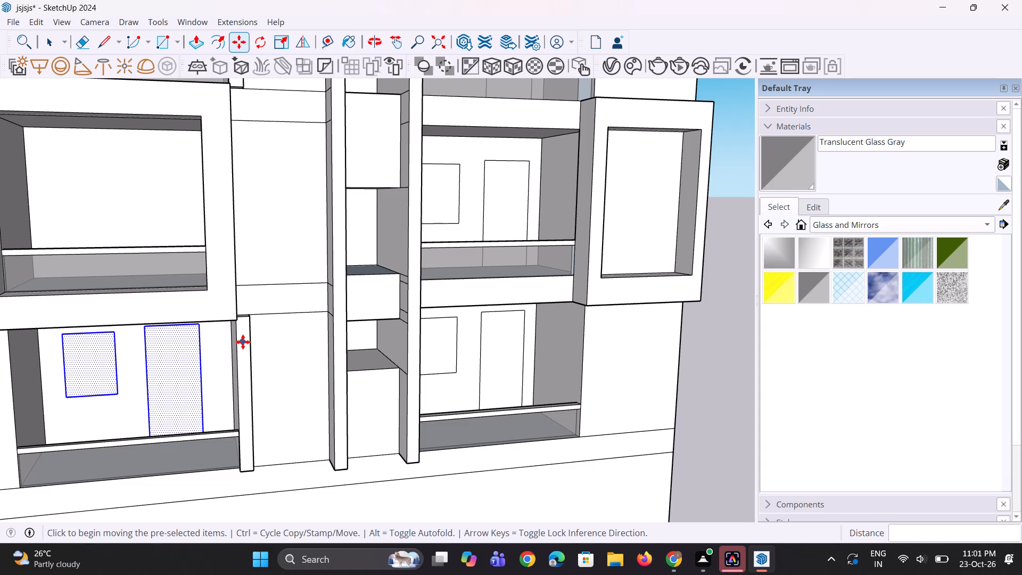
{"action": "key", "text": "m"}
{"action": "left_click", "coordinate": [203, 435]}
{"action": "scroll", "coordinate": [207, 206], "scroll_direction": "up", "scroll_amount": 3}
{"action": "middle_click_drag", "start_coordinate": [193, 237], "coordinate": [212, 287]}
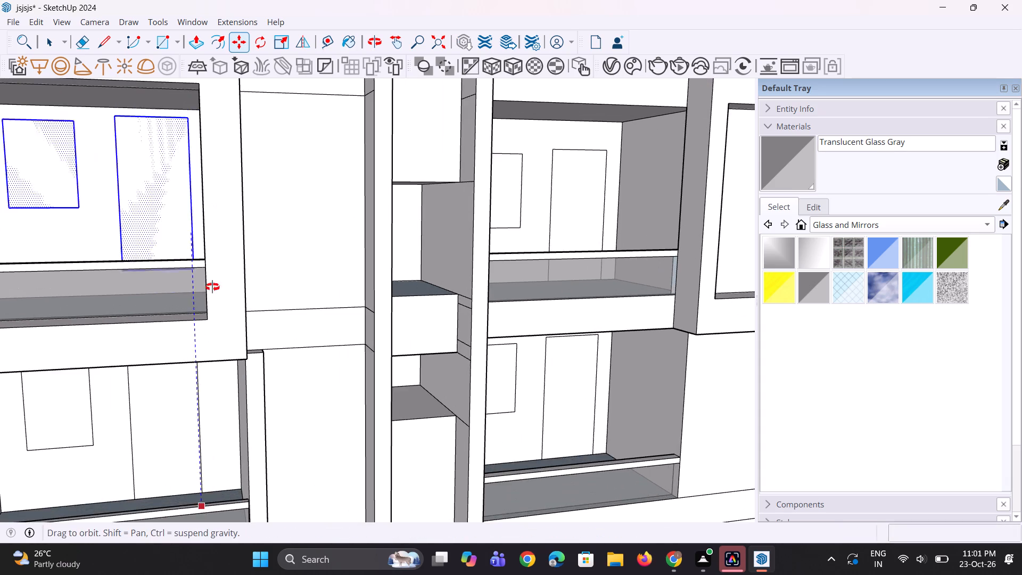
{"action": "middle_click_drag", "start_coordinate": [212, 287], "coordinate": [218, 327]}
{"action": "scroll", "coordinate": [199, 285], "scroll_direction": "up", "scroll_amount": 2}
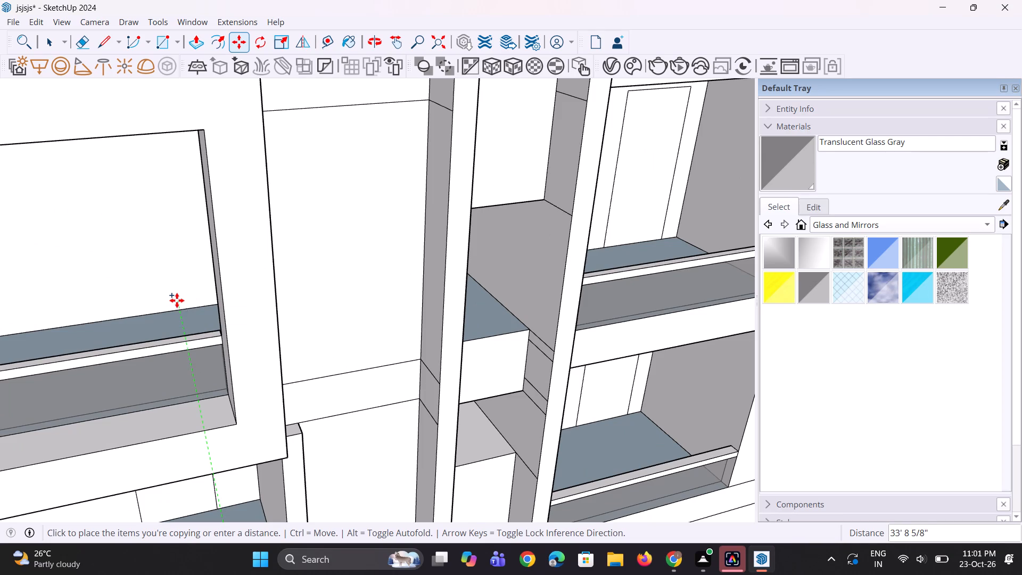
{"action": "left_click", "coordinate": [204, 333]}
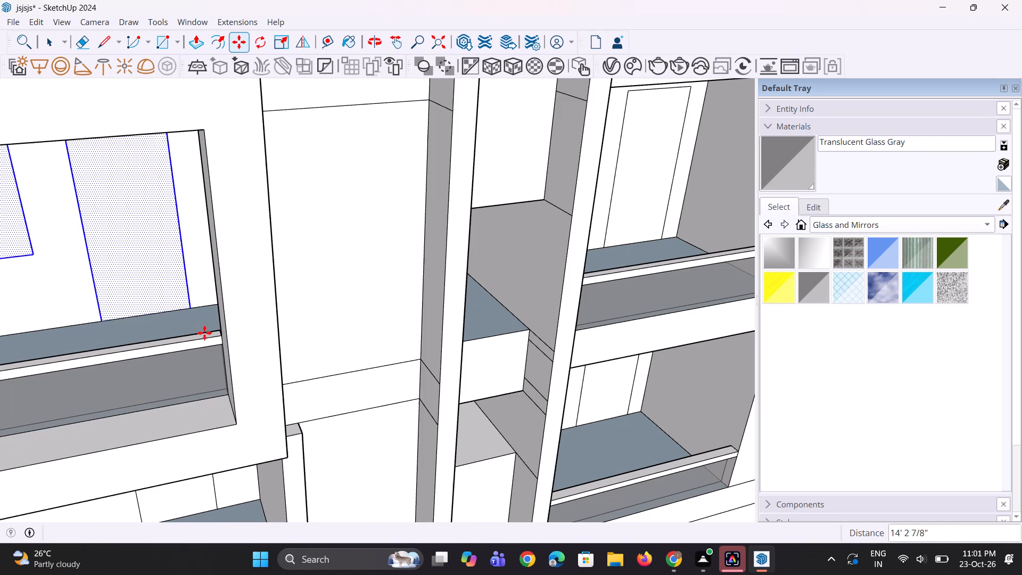
Copy the window and door faces straight up onto the back wall of the left bay's middle balcony, just above the lower frame.
{"action": "scroll", "coordinate": [277, 362], "scroll_direction": "down", "scroll_amount": 5}
{"action": "middle_click_drag", "start_coordinate": [269, 349], "coordinate": [262, 285]}
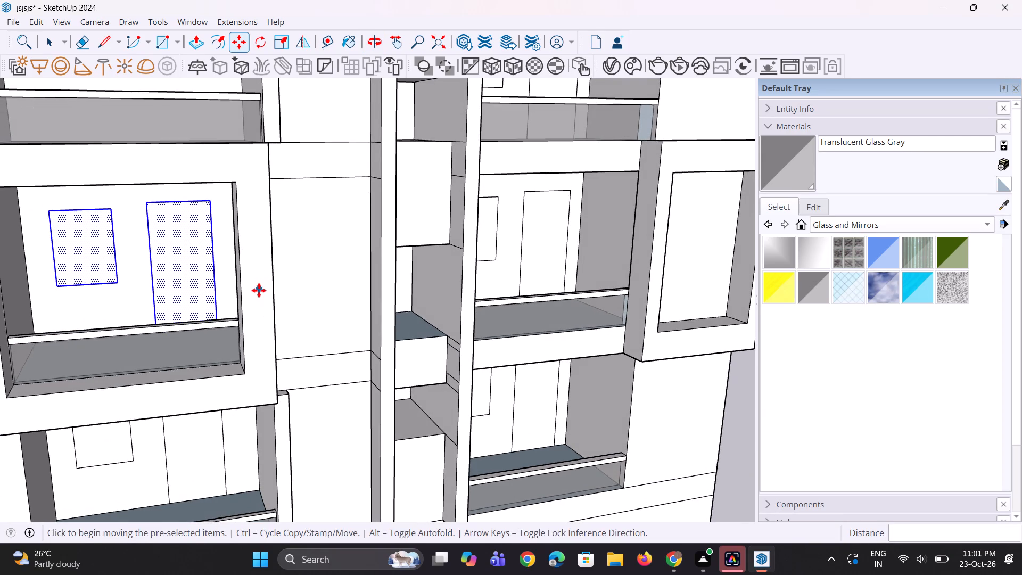
{"action": "key", "text": "m"}
{"action": "middle_click_drag", "start_coordinate": [211, 290], "coordinate": [221, 349]}
{"action": "left_click", "coordinate": [219, 335]}
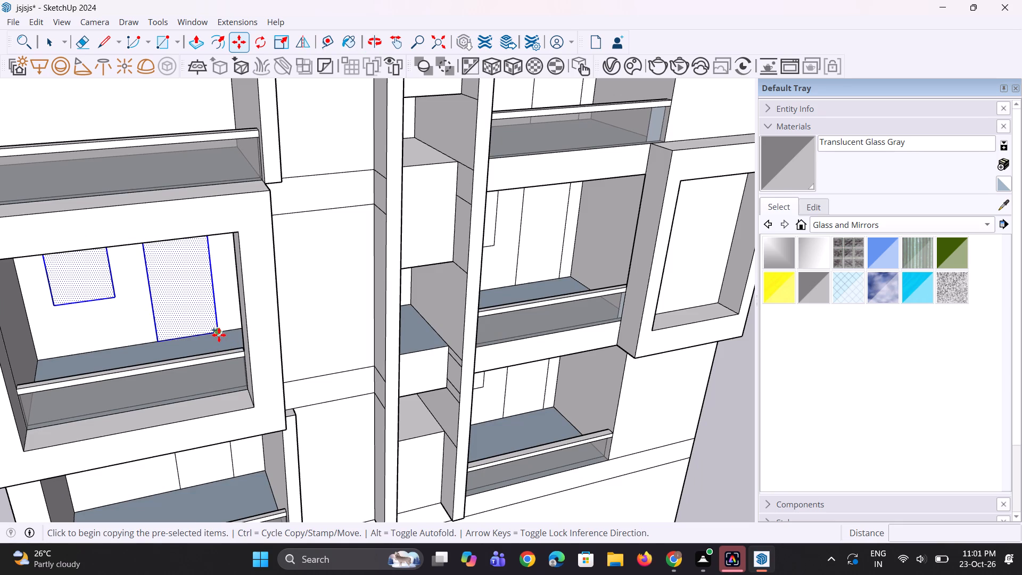
{"action": "scroll", "coordinate": [233, 275], "scroll_direction": "up", "scroll_amount": 1}
{"action": "scroll", "coordinate": [233, 275], "scroll_direction": "down", "scroll_amount": 9}
{"action": "scroll", "coordinate": [223, 214], "scroll_direction": "up", "scroll_amount": 3}
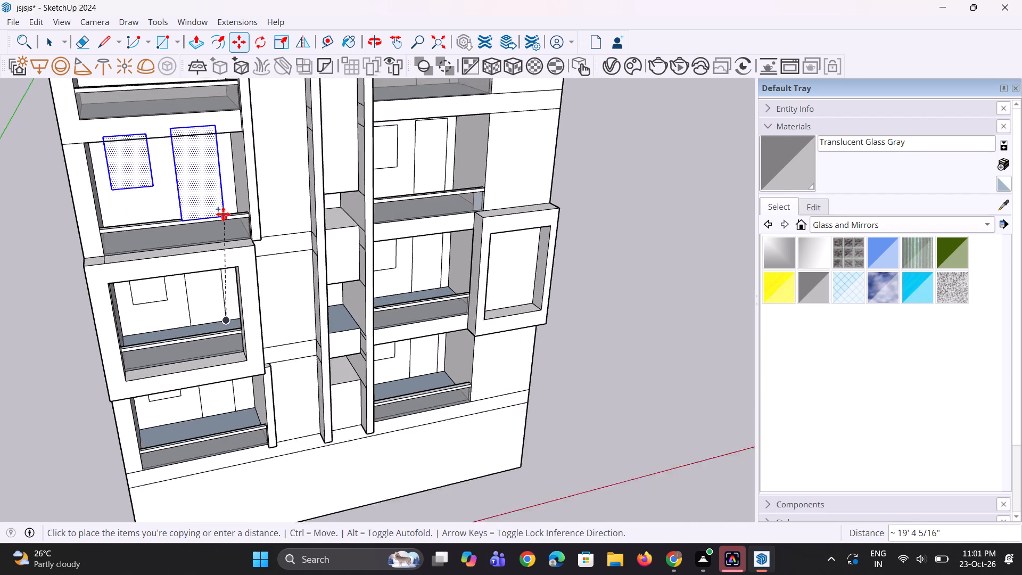
{"action": "scroll", "coordinate": [223, 214], "scroll_direction": "up", "scroll_amount": 5}
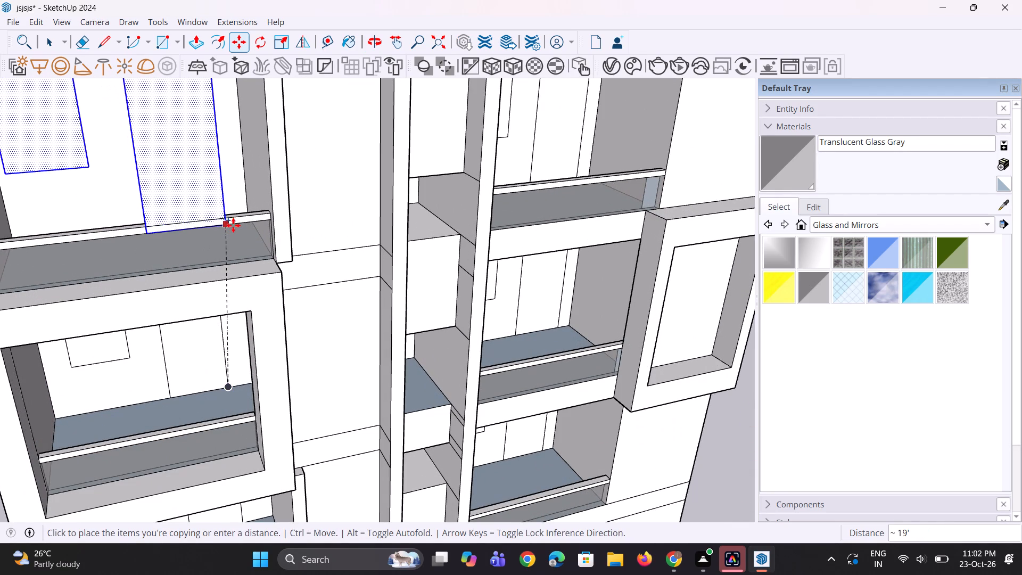
{"action": "scroll", "coordinate": [228, 223], "scroll_direction": "up", "scroll_amount": 5}
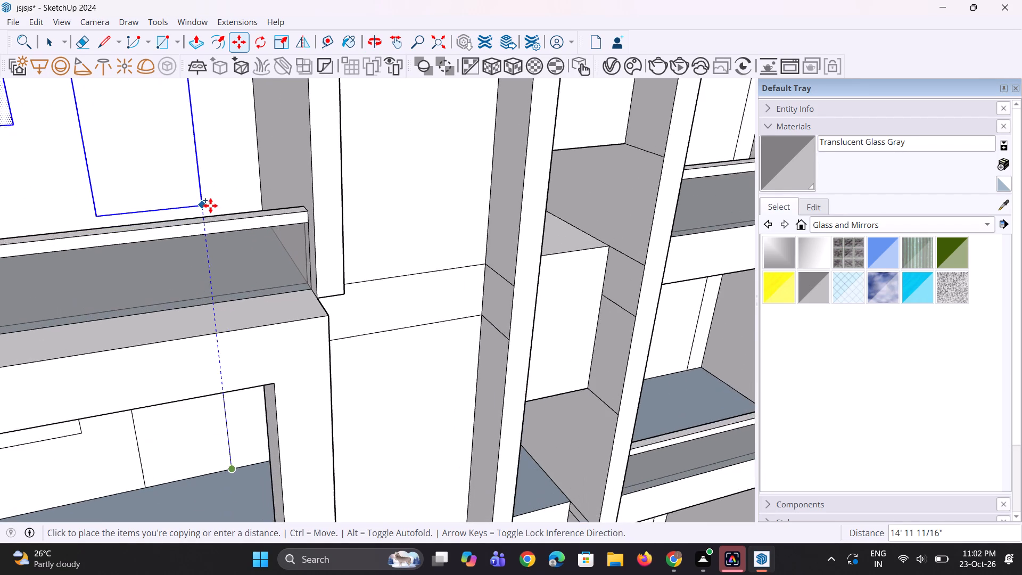
{"action": "scroll", "coordinate": [210, 206], "scroll_direction": "up", "scroll_amount": 1}
{"action": "middle_click_drag", "start_coordinate": [217, 215], "coordinate": [218, 268]}
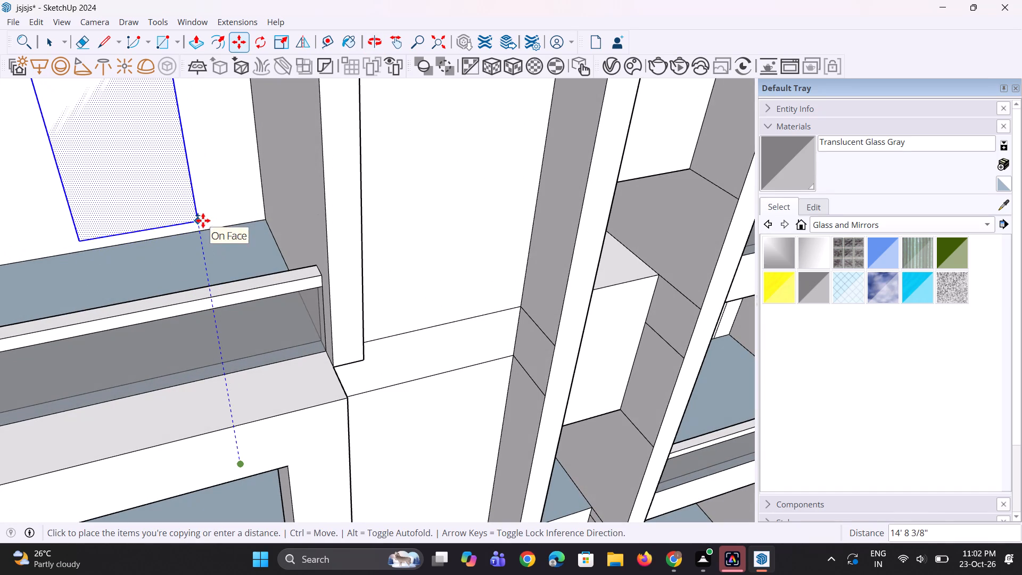
{"action": "left_click", "coordinate": [205, 228]}
Copy the window and door faces 14' 2 7/8" up onto the back wall of the left bay's second balcony from the top.
{"action": "scroll", "coordinate": [235, 306], "scroll_direction": "down", "scroll_amount": 7}
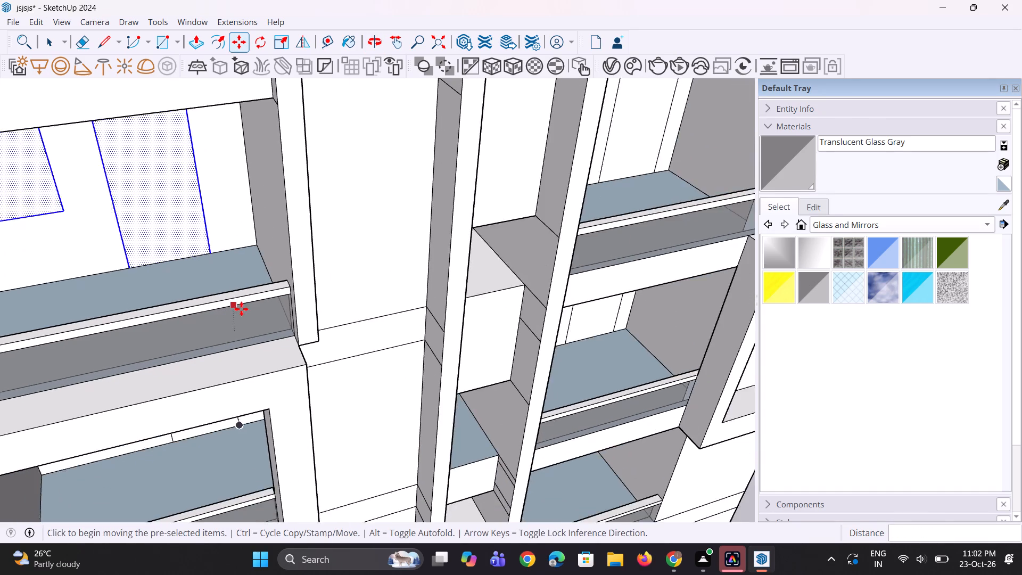
{"action": "scroll", "coordinate": [241, 309], "scroll_direction": "down", "scroll_amount": 3}
{"action": "middle_click_drag", "start_coordinate": [241, 309], "coordinate": [246, 310]}
{"action": "key", "text": "m"}
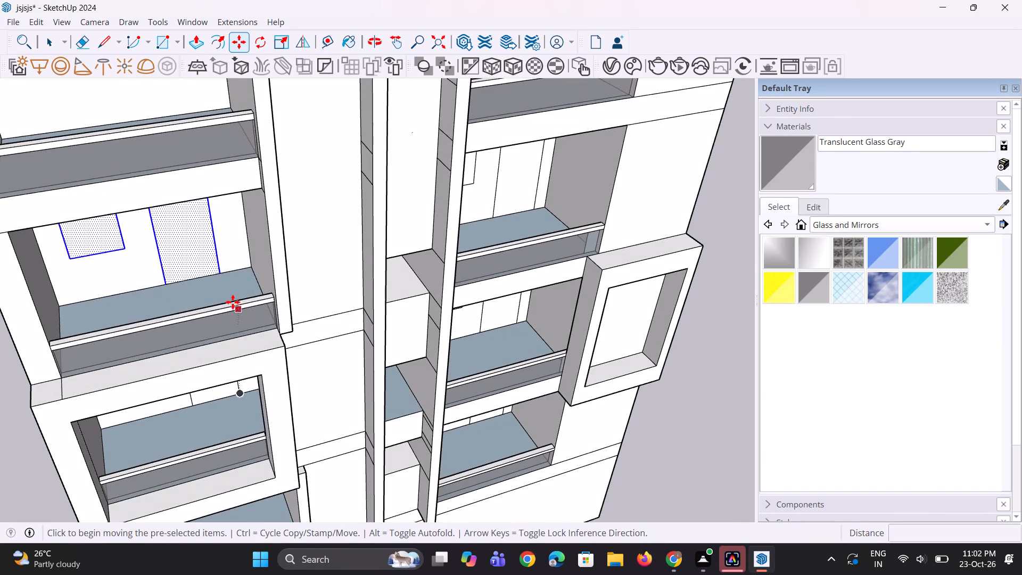
{"action": "scroll", "coordinate": [232, 302], "scroll_direction": "up", "scroll_amount": 2}
{"action": "left_click", "coordinate": [222, 270]}
{"action": "scroll", "coordinate": [234, 312], "scroll_direction": "down", "scroll_amount": 4}
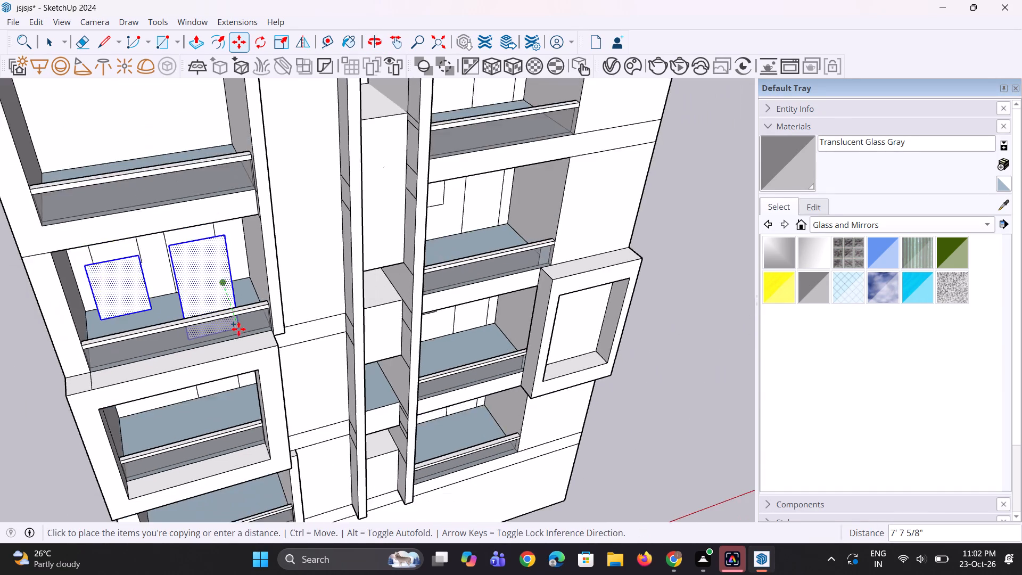
{"action": "scroll", "coordinate": [238, 329], "scroll_direction": "down", "scroll_amount": 5}
{"action": "scroll", "coordinate": [219, 200], "scroll_direction": "up", "scroll_amount": 6}
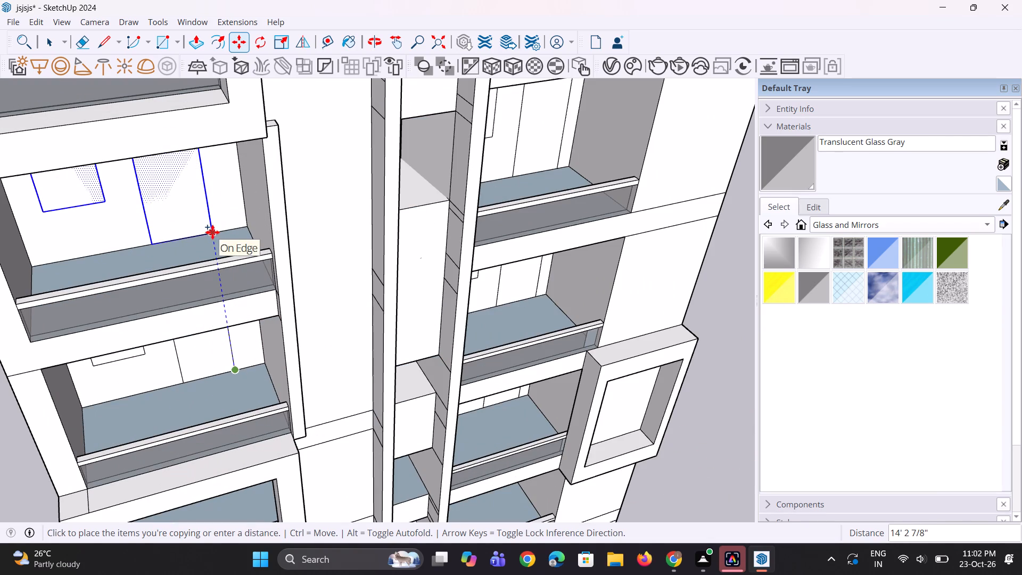
{"action": "left_click", "coordinate": [212, 232]}
Copy the window and door faces 14' 2 7/8" up onto the back wall inside the upper left frame, and clear the selection.
{"action": "scroll", "coordinate": [236, 273], "scroll_direction": "down", "scroll_amount": 4}
{"action": "key", "text": "m"}
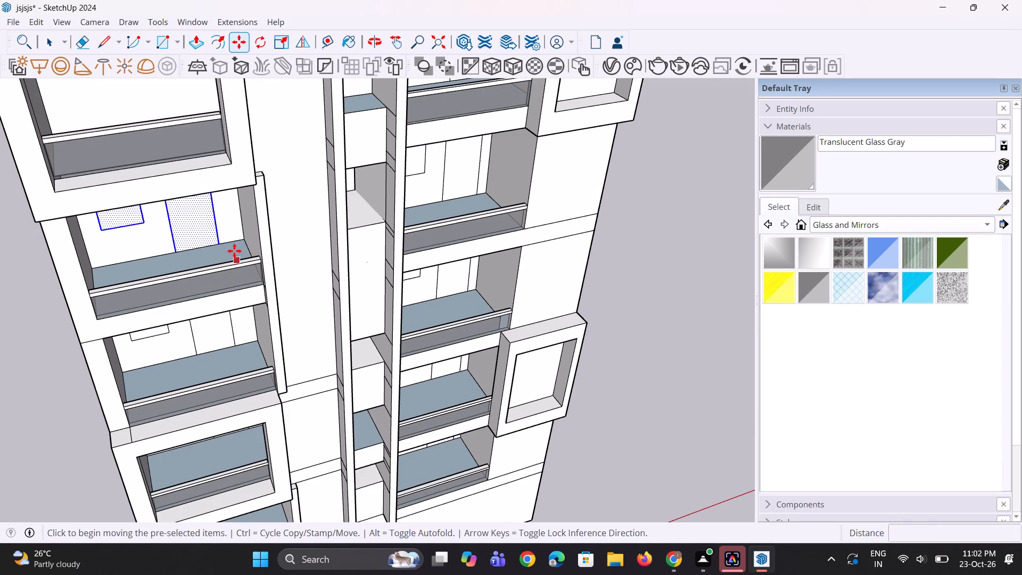
{"action": "left_click", "coordinate": [221, 242]}
{"action": "scroll", "coordinate": [238, 280], "scroll_direction": "down", "scroll_amount": 10}
{"action": "scroll", "coordinate": [229, 217], "scroll_direction": "up", "scroll_amount": 3}
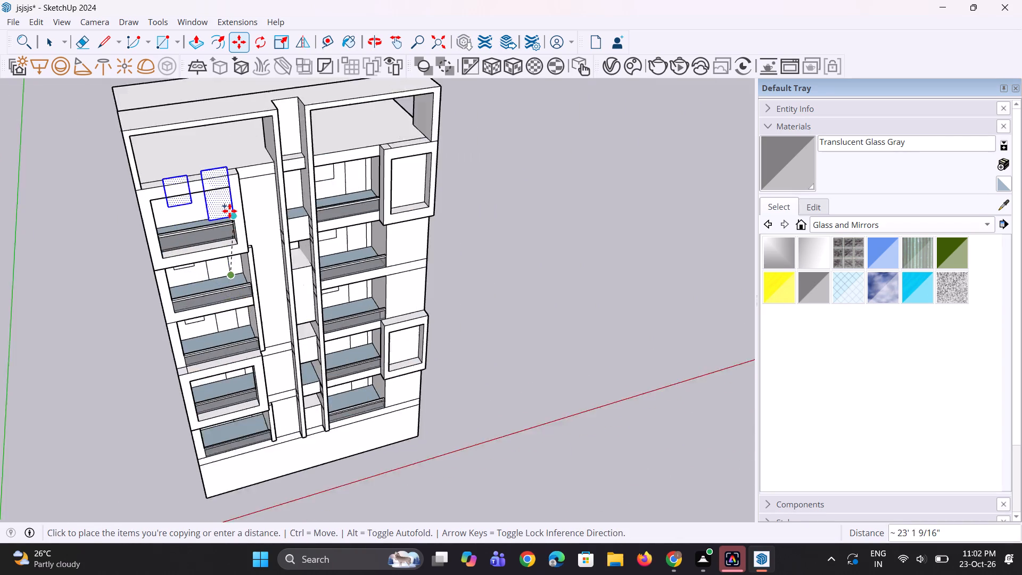
{"action": "scroll", "coordinate": [229, 211], "scroll_direction": "up", "scroll_amount": 6}
{"action": "middle_click_drag", "start_coordinate": [227, 234], "coordinate": [202, 170]}
{"action": "scroll", "coordinate": [199, 175], "scroll_direction": "up", "scroll_amount": 7}
{"action": "middle_click_drag", "start_coordinate": [199, 175], "coordinate": [214, 252]}
{"action": "scroll", "coordinate": [222, 224], "scroll_direction": "up", "scroll_amount": 1}
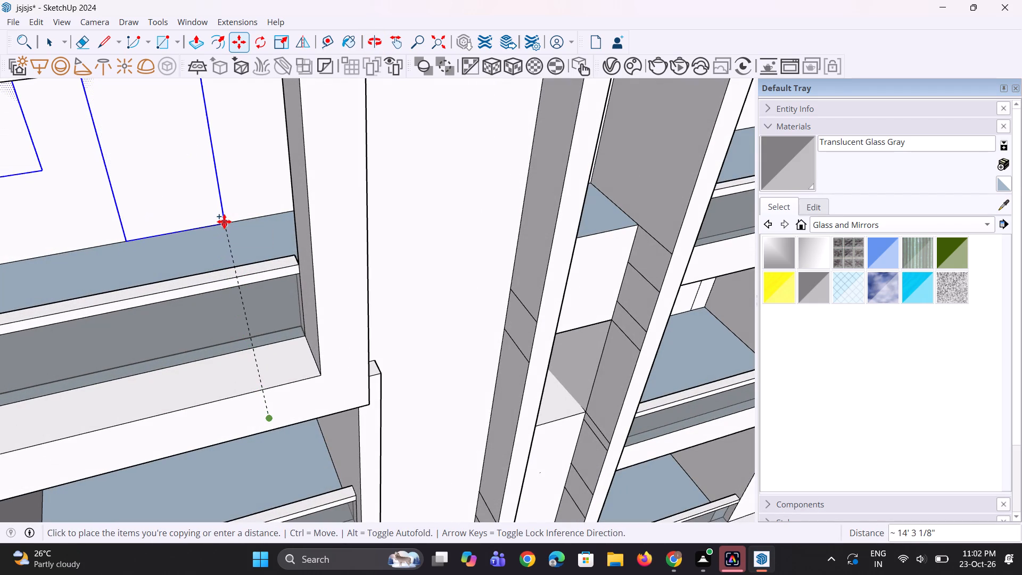
{"action": "left_click", "coordinate": [236, 219]}
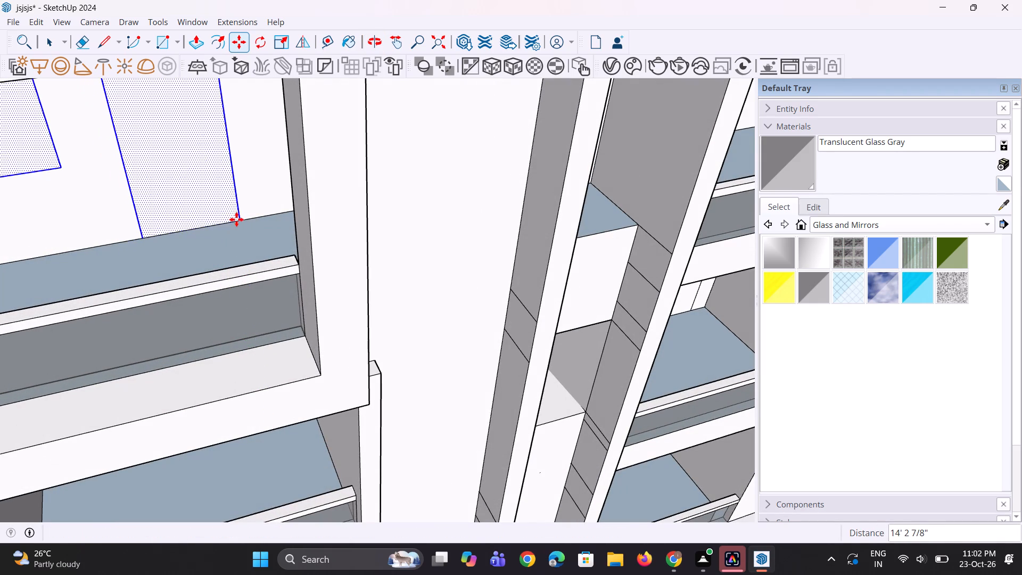
{"action": "scroll", "coordinate": [238, 270], "scroll_direction": "down", "scroll_amount": 6}
{"action": "middle_click_drag", "start_coordinate": [244, 293], "coordinate": [237, 199]}
{"action": "scroll", "coordinate": [237, 199], "scroll_direction": "up", "scroll_amount": 1}
{"action": "scroll", "coordinate": [237, 199], "scroll_direction": "down", "scroll_amount": 10}
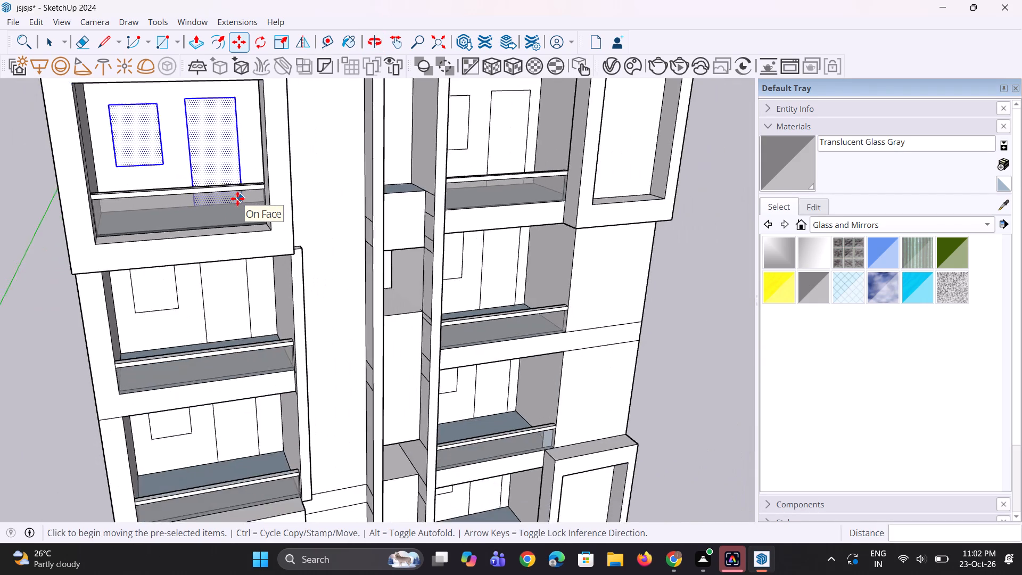
{"action": "scroll", "coordinate": [237, 199], "scroll_direction": "down", "scroll_amount": 8}
{"action": "middle_click_drag", "start_coordinate": [306, 248], "coordinate": [214, 196]}
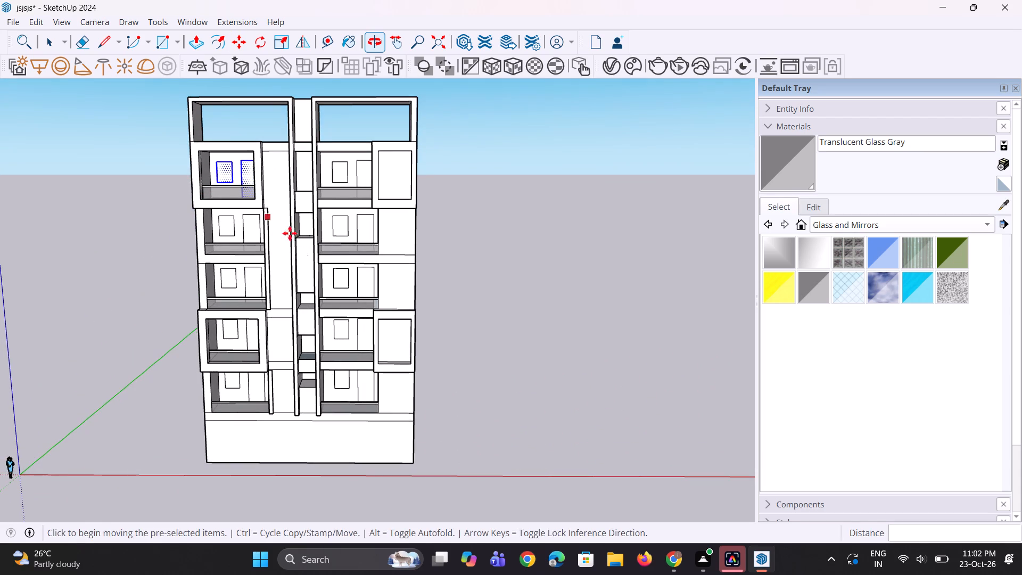
{"action": "key", "text": "space"}
{"action": "key", "text": "space"}
{"action": "left_click", "coordinate": [521, 282]}
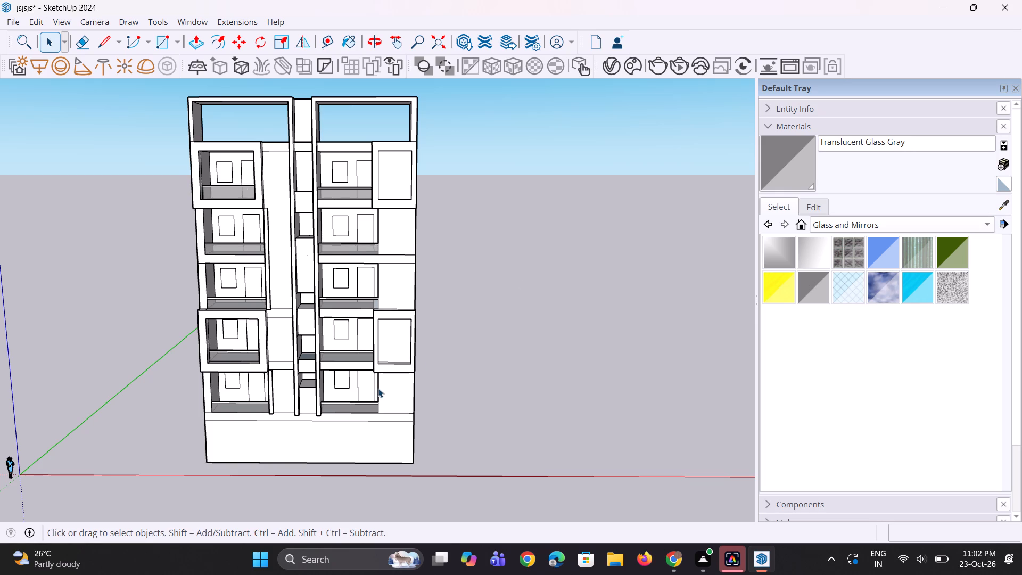
Copy the door face of the right bay's top balcony about 26' 2" along the red axis, into empty space beside the building.
{"action": "scroll", "coordinate": [378, 388], "scroll_direction": "up", "scroll_amount": 3}
{"action": "scroll", "coordinate": [362, 385], "scroll_direction": "down", "scroll_amount": 4}
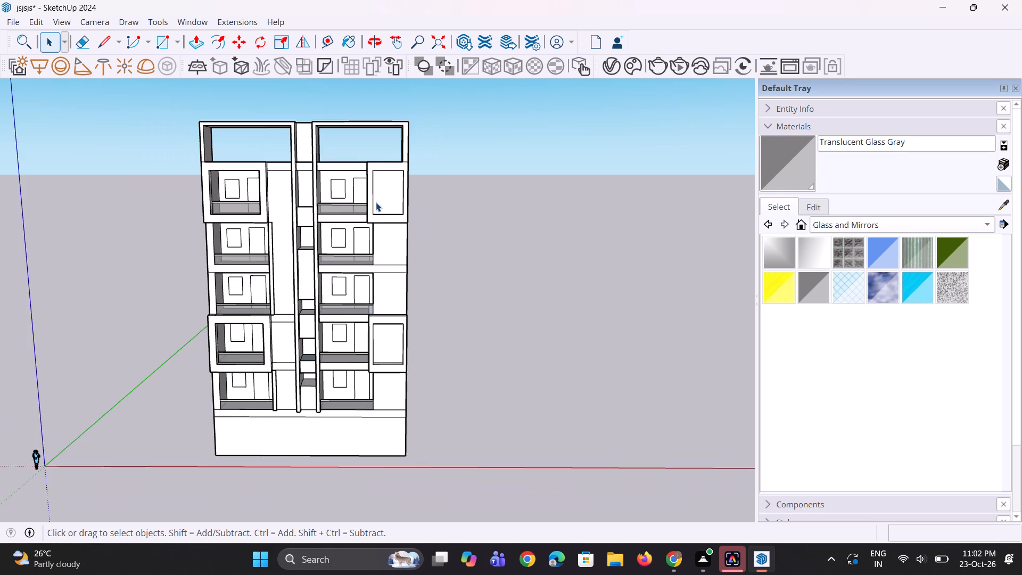
{"action": "scroll", "coordinate": [376, 202], "scroll_direction": "up", "scroll_amount": 5}
{"action": "left_click", "coordinate": [356, 190]}
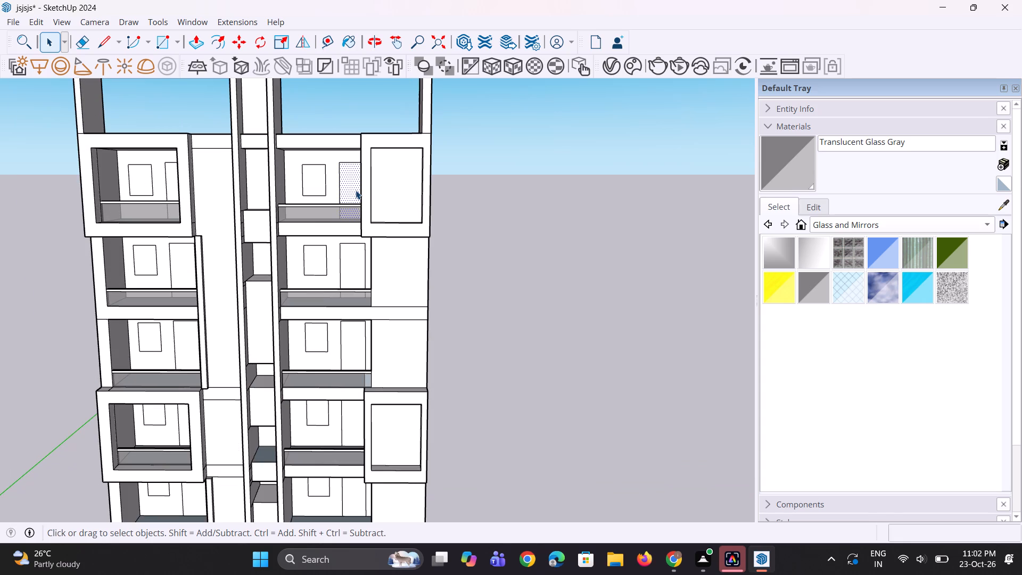
{"action": "key", "text": "m"}
{"action": "left_click", "coordinate": [356, 190]}
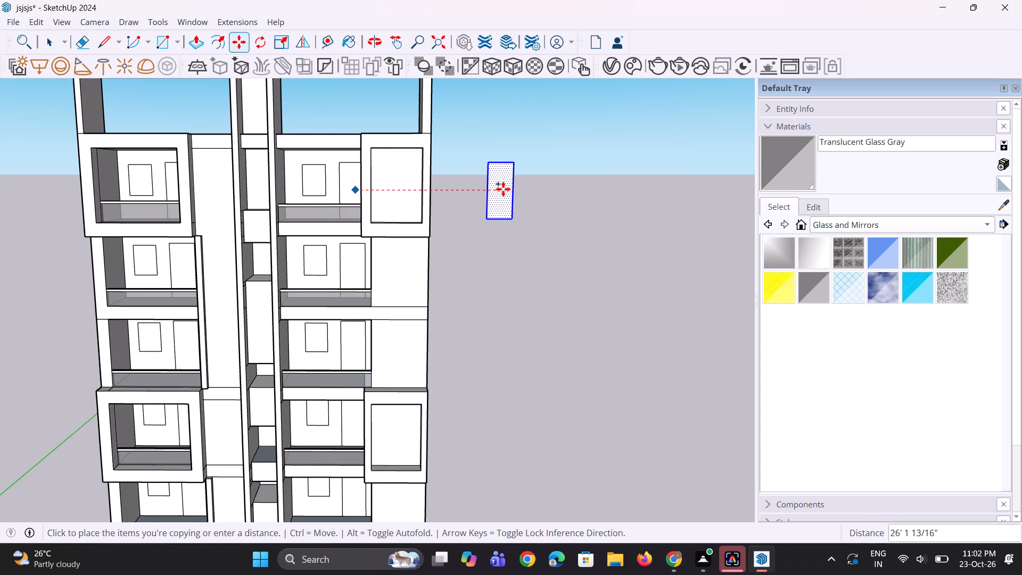
{"action": "left_click", "coordinate": [503, 189]}
Extrude the copied door face beside the building by 4" and clear the selection.
{"action": "scroll", "coordinate": [505, 193], "scroll_direction": "up", "scroll_amount": 2}
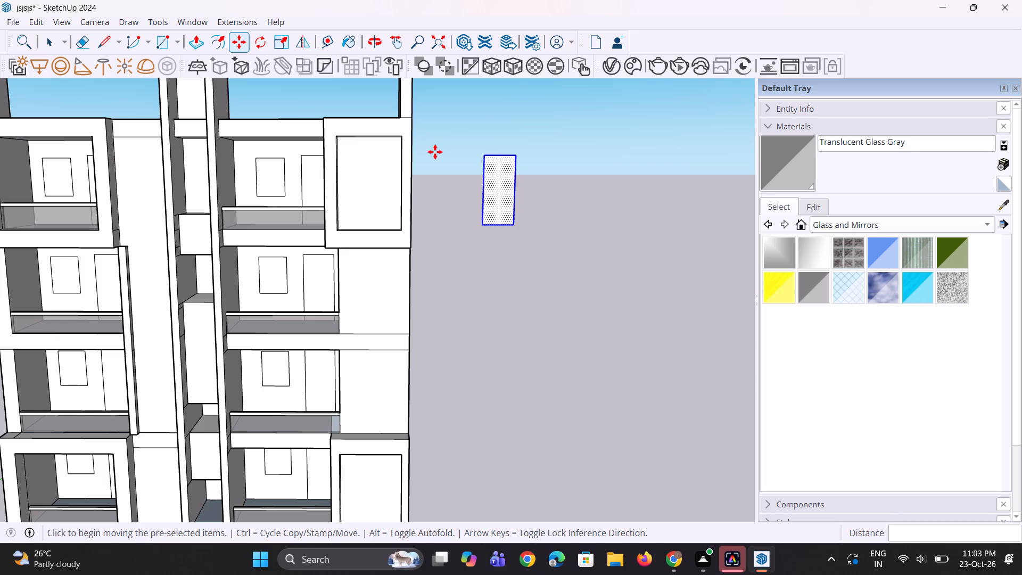
{"action": "key", "text": "p"}
{"action": "scroll", "coordinate": [524, 200], "scroll_direction": "up", "scroll_amount": 4}
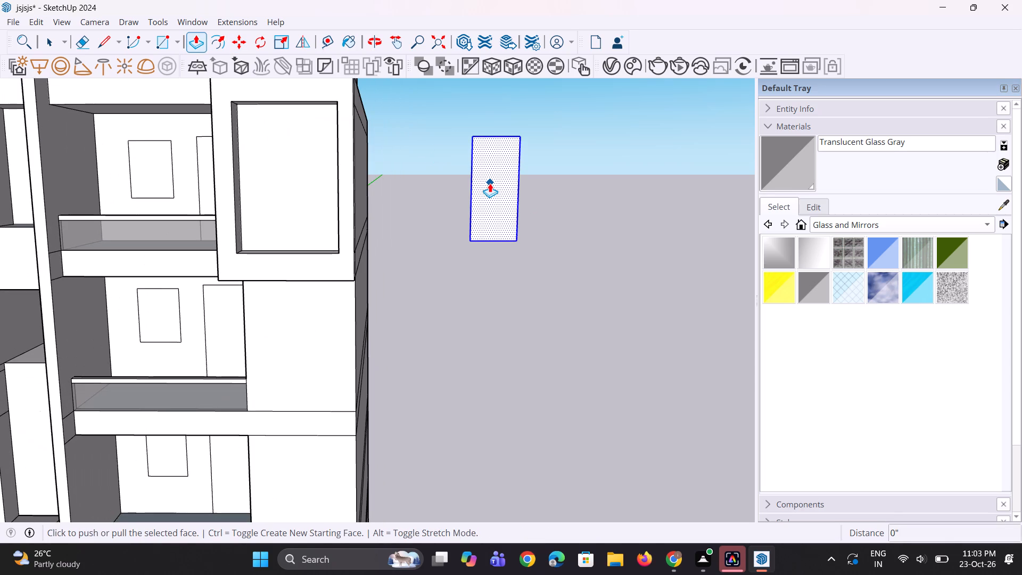
{"action": "left_click", "coordinate": [490, 183]}
{"action": "type", "text": "4\""}
{"action": "key", "text": "Return"}
{"action": "middle_click_drag", "start_coordinate": [491, 190], "coordinate": [485, 236]}
{"action": "key", "text": "space"}
{"action": "key", "text": "space"}
{"action": "left_click", "coordinate": [568, 218]}
Offset the front outline of the freestanding door inward by about 5 1/8" to form a border, and clear the selection.
{"action": "scroll", "coordinate": [473, 186], "scroll_direction": "up", "scroll_amount": 3}
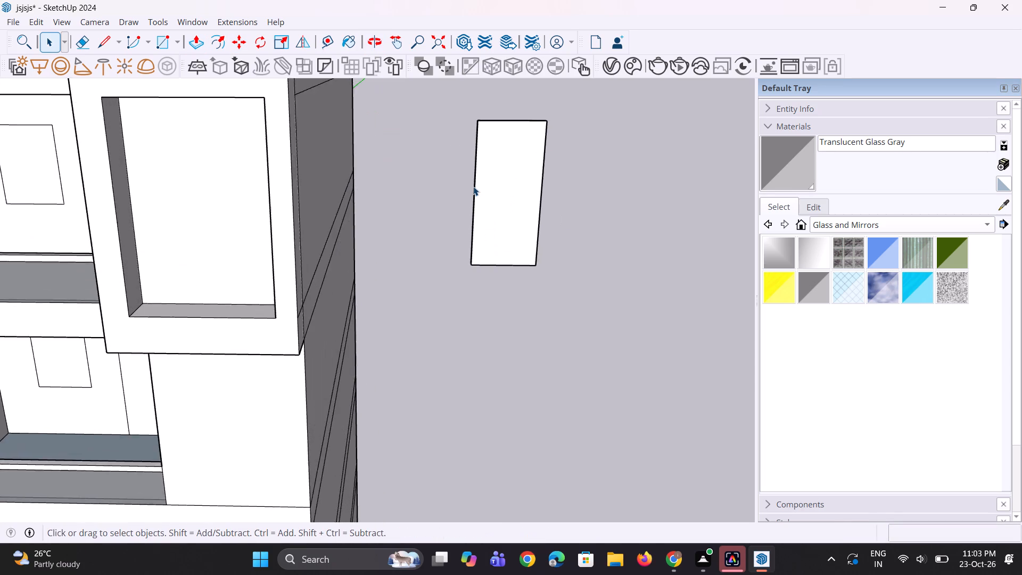
{"action": "scroll", "coordinate": [473, 186], "scroll_direction": "up", "scroll_amount": 7}
{"action": "left_click", "coordinate": [483, 217]}
{"action": "key", "text": "f"}
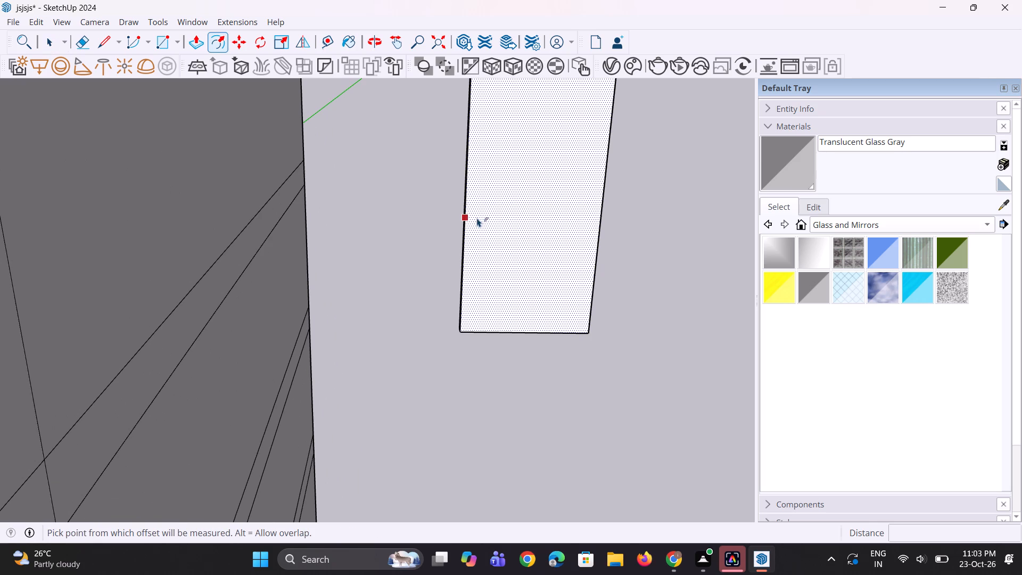
{"action": "left_click", "coordinate": [473, 208]}
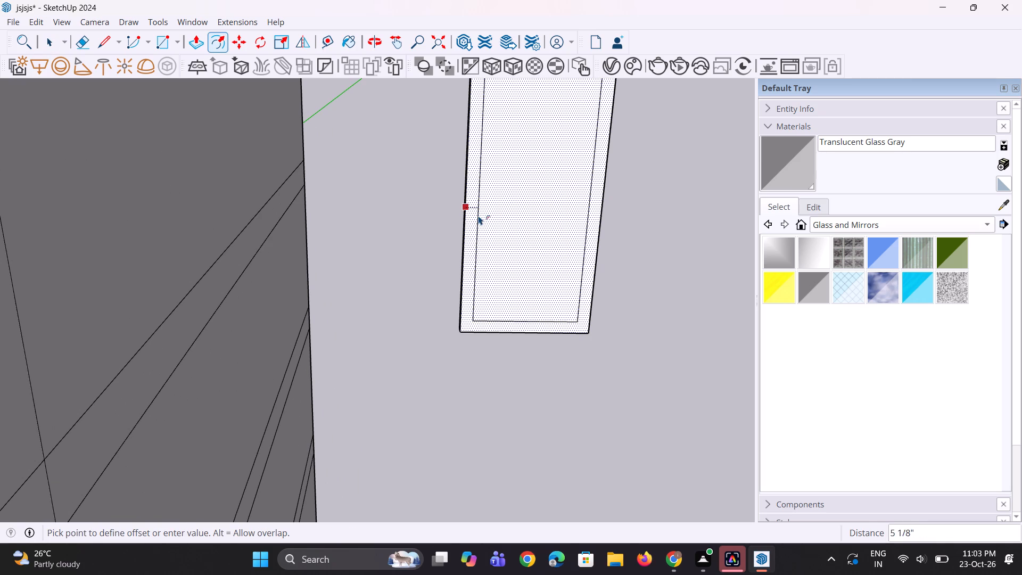
{"action": "left_click", "coordinate": [480, 217]}
{"action": "middle_click_drag", "start_coordinate": [501, 288], "coordinate": [494, 233]}
{"action": "scroll", "coordinate": [501, 288], "scroll_direction": "up", "scroll_amount": 1}
{"action": "key", "text": "space"}
{"action": "key", "text": "space"}
{"action": "left_click", "coordinate": [617, 281]}
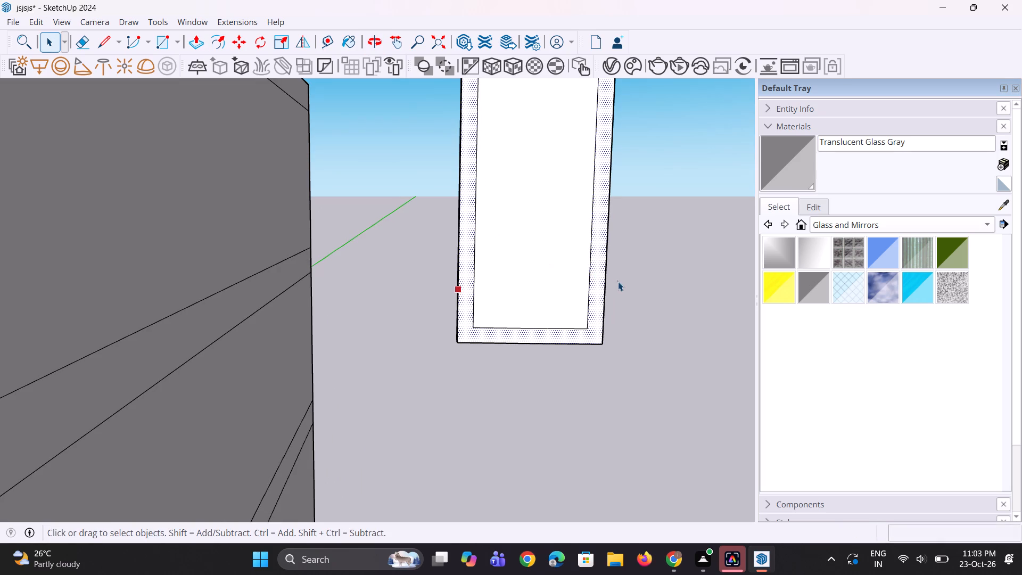
Copy the left vertical edge of the door's inner outline 1' inward across the panel.
{"action": "scroll", "coordinate": [605, 285], "scroll_direction": "down", "scroll_amount": 5}
{"action": "middle_click_drag", "start_coordinate": [557, 293], "coordinate": [538, 266]}
{"action": "scroll", "coordinate": [598, 271], "scroll_direction": "up", "scroll_amount": 4}
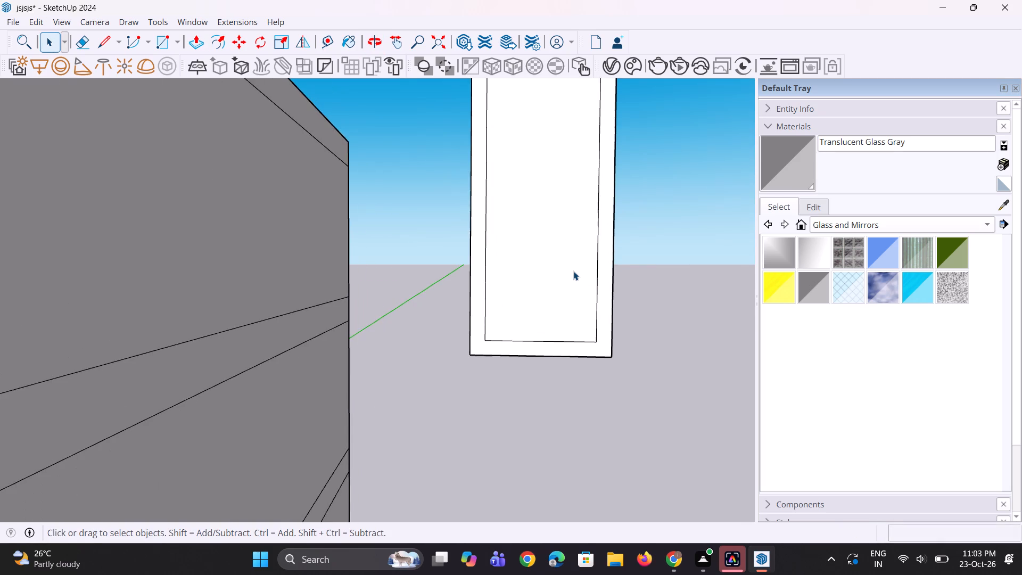
{"action": "scroll", "coordinate": [573, 271], "scroll_direction": "down", "scroll_amount": 4}
{"action": "left_click", "coordinate": [513, 235]}
{"action": "scroll", "coordinate": [514, 273], "scroll_direction": "up", "scroll_amount": 1}
{"action": "key", "text": "m"}
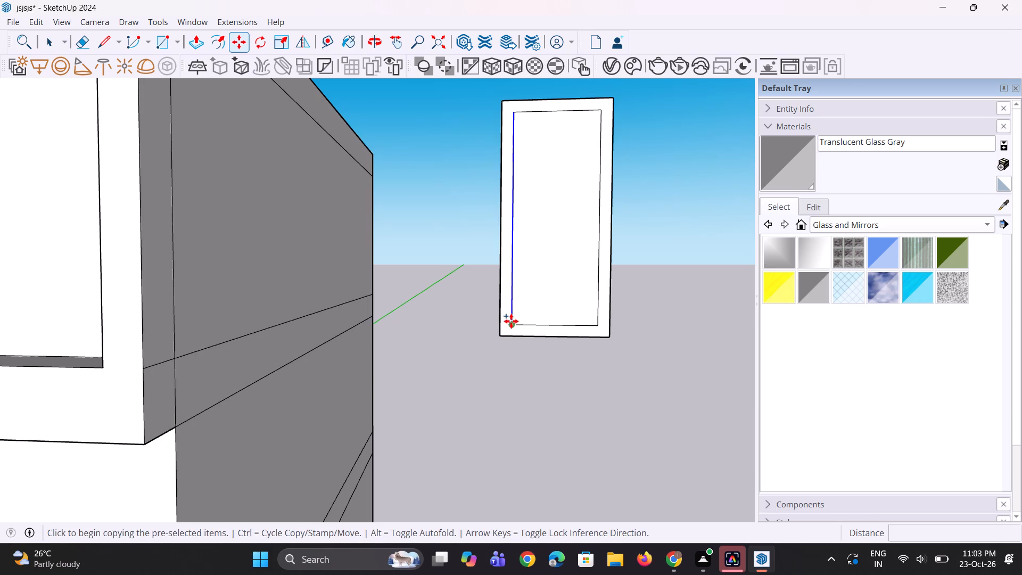
{"action": "left_click", "coordinate": [511, 321]}
{"action": "left_click", "coordinate": [532, 324]}
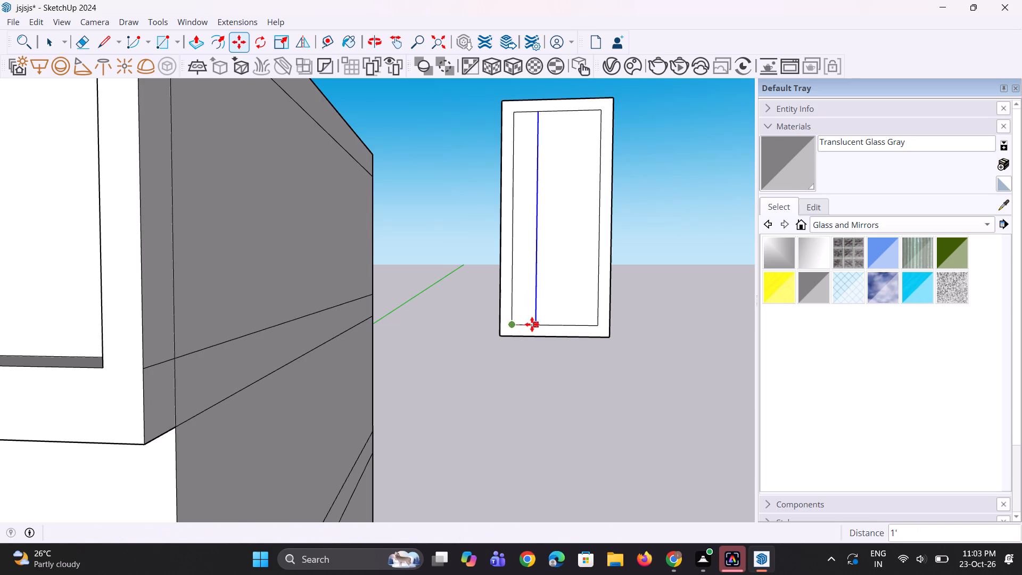
Copy the new vertical line 3" further inward to form a narrow vertical strip.
{"action": "key", "text": "m"}
{"action": "scroll", "coordinate": [539, 316], "scroll_direction": "up", "scroll_amount": 2, "text": "ctrl"}
{"action": "left_click", "coordinate": [535, 322]}
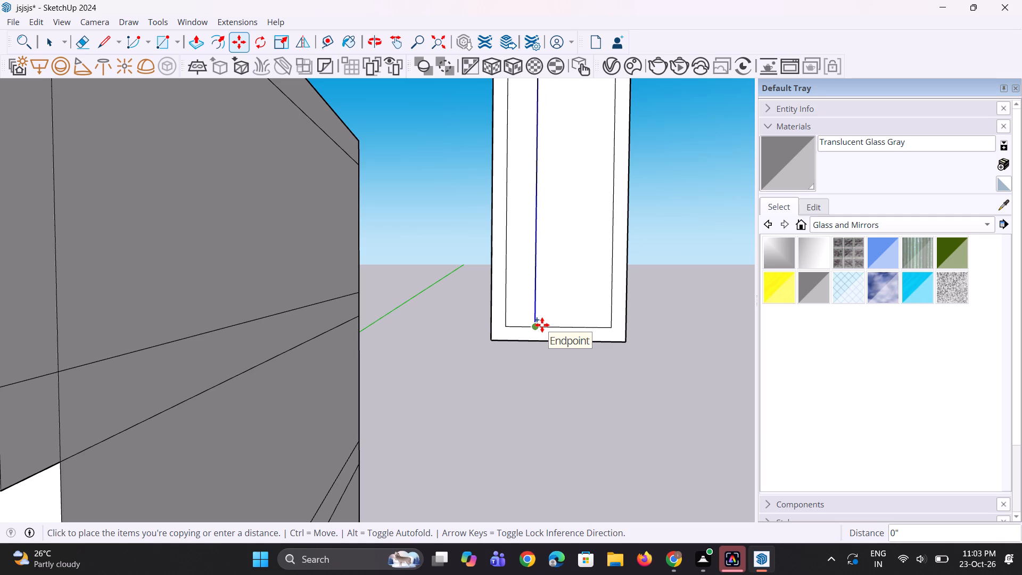
{"action": "key", "text": "2"}
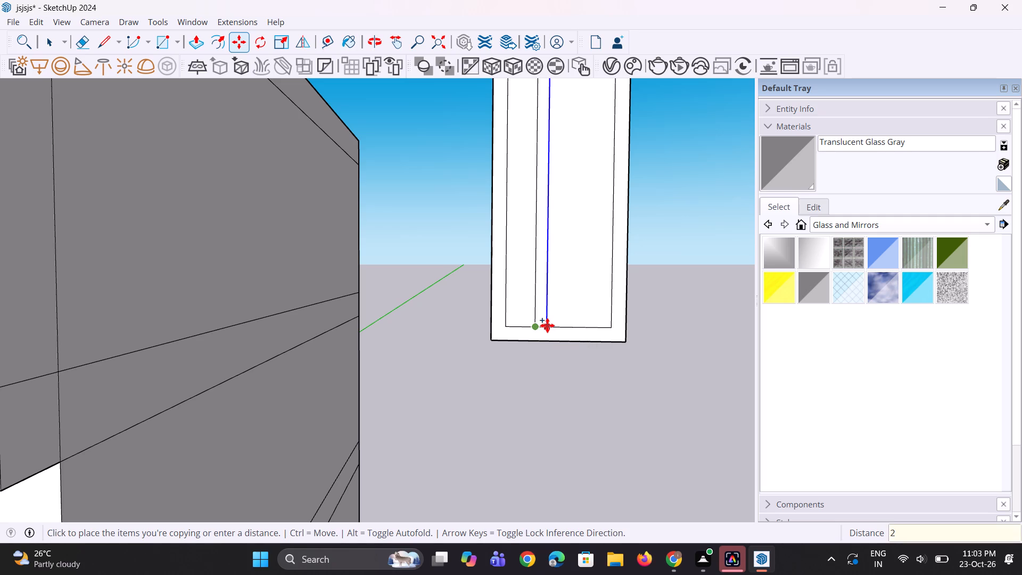
{"action": "key", "text": "BackSpace"}
{"action": "key", "text": "3"}
{"action": "key", "text": "shift+quotedbl"}
{"action": "key", "text": "Return"}
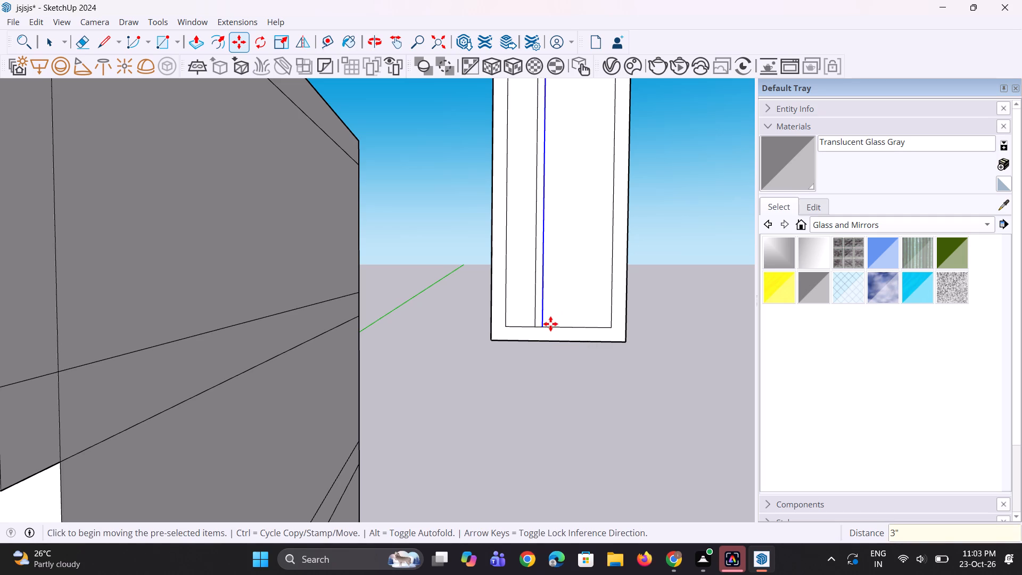
{"action": "scroll", "coordinate": [554, 318], "scroll_direction": "down", "scroll_amount": 10}
{"action": "middle_click_drag", "start_coordinate": [549, 307], "coordinate": [537, 286]}
{"action": "key", "text": "space"}
{"action": "scroll", "coordinate": [543, 217], "scroll_direction": "up", "scroll_amount": 6}
{"action": "key", "text": "space"}
{"action": "key", "text": "space"}
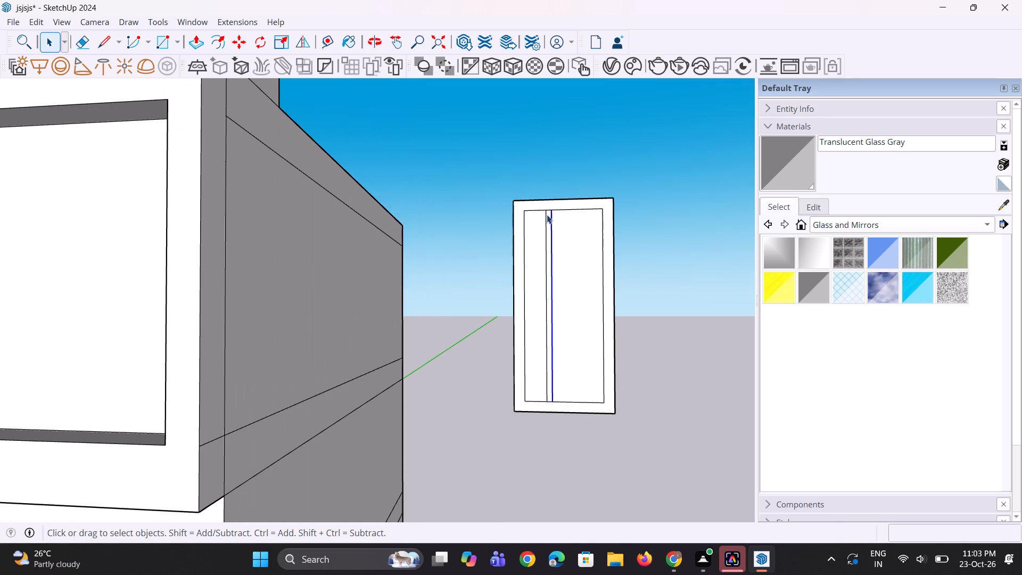
Copy the inner outline's top edge segment beside the vertical strip about 1' 2 1/2" down the door.
{"action": "left_click", "coordinate": [561, 210]}
{"action": "scroll", "coordinate": [561, 210], "scroll_direction": "up", "scroll_amount": 4}
{"action": "key", "text": "m"}
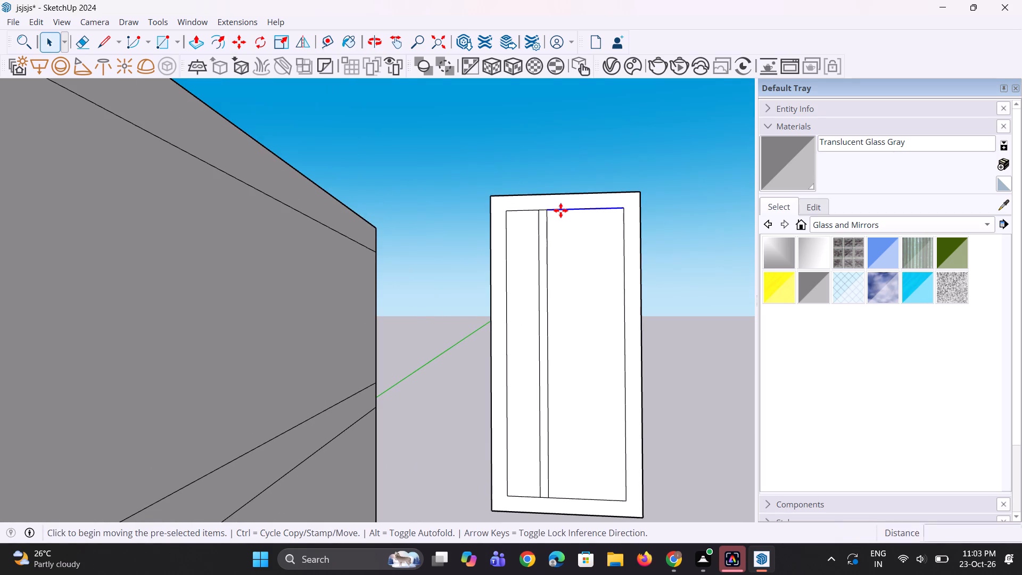
{"action": "left_click", "coordinate": [549, 212]}
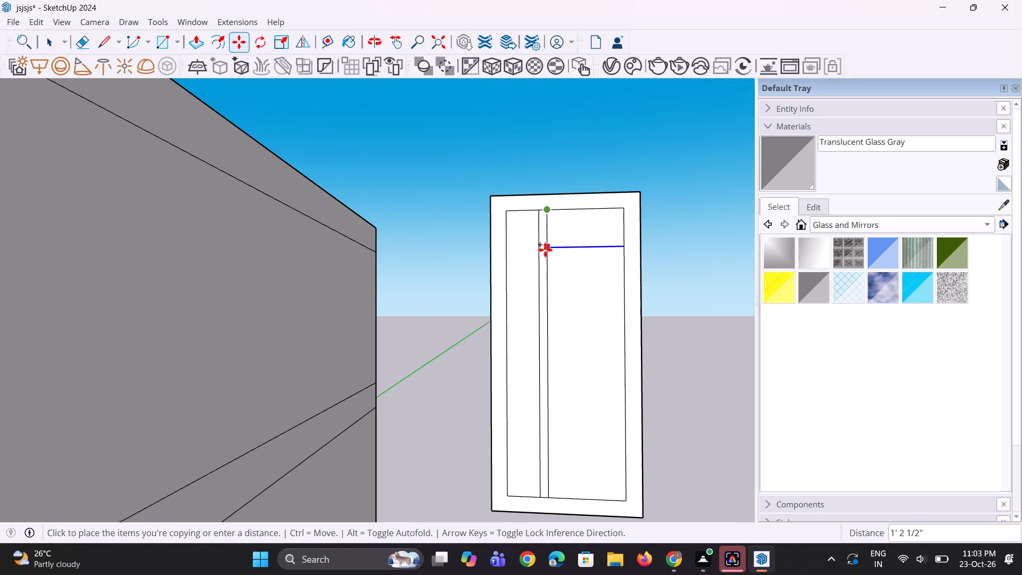
{"action": "left_click", "coordinate": [545, 250]}
Copy the new horizontal line a short distance further down to form a narrow horizontal strip.
{"action": "key", "text": "m"}
{"action": "scroll", "coordinate": [547, 250], "scroll_direction": "up", "scroll_amount": 2, "text": "ctrl"}
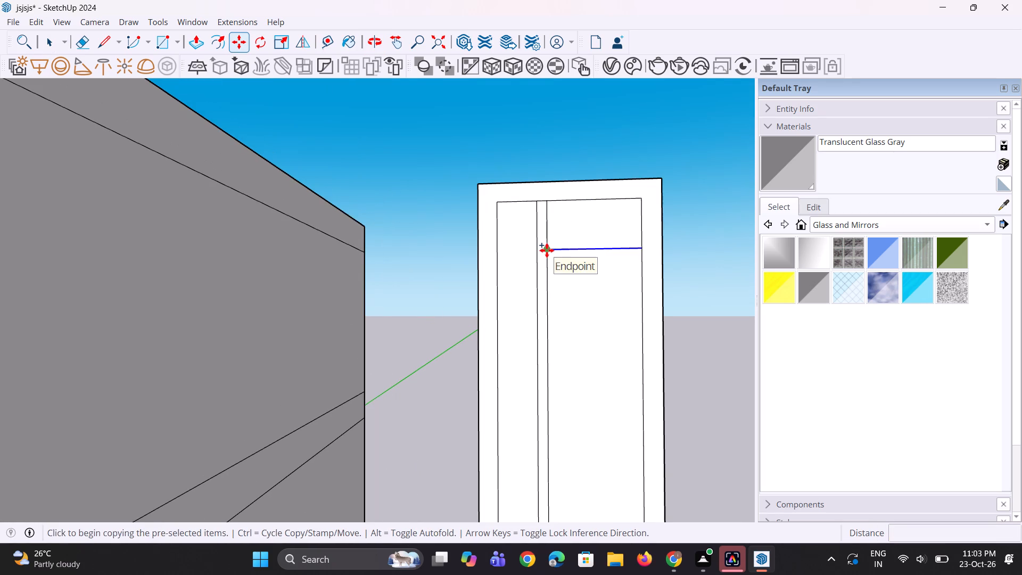
{"action": "left_click", "coordinate": [547, 250]}
{"action": "left_click", "coordinate": [550, 261]}
{"action": "scroll", "coordinate": [550, 261], "scroll_direction": "down", "scroll_amount": 3}
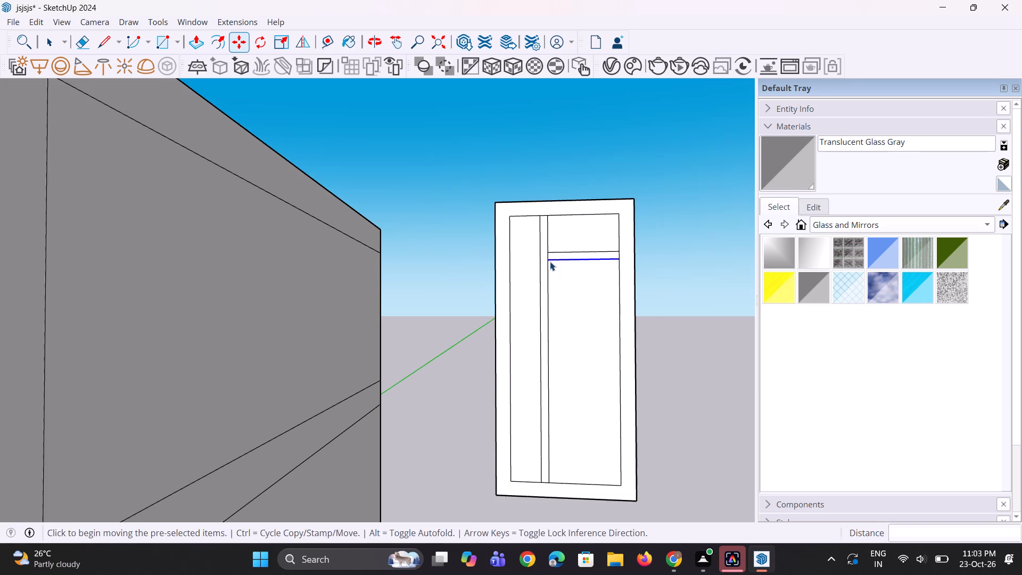
{"action": "key", "text": "space"}
{"action": "key", "text": "space"}
{"action": "scroll", "coordinate": [541, 253], "scroll_direction": "up", "scroll_amount": 5}
{"action": "key", "text": "space"}
Draw two 3" lines across the vertical strip, extending both horizontal strip lines to its outer edge.
{"action": "key", "text": "l"}
{"action": "scroll", "coordinate": [541, 252], "scroll_direction": "up", "scroll_amount": 5}
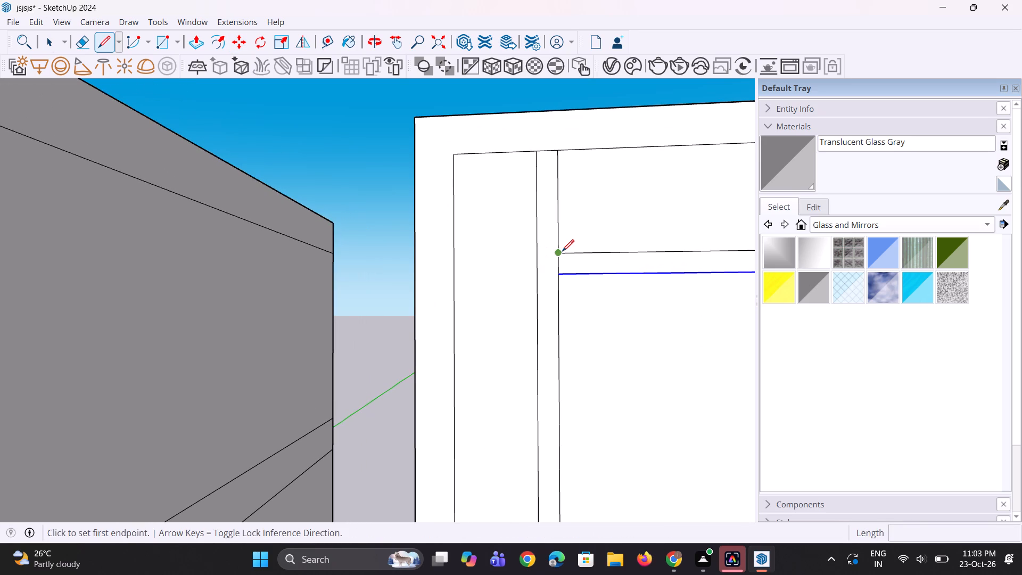
{"action": "left_click", "coordinate": [562, 251]}
{"action": "left_click", "coordinate": [540, 252]}
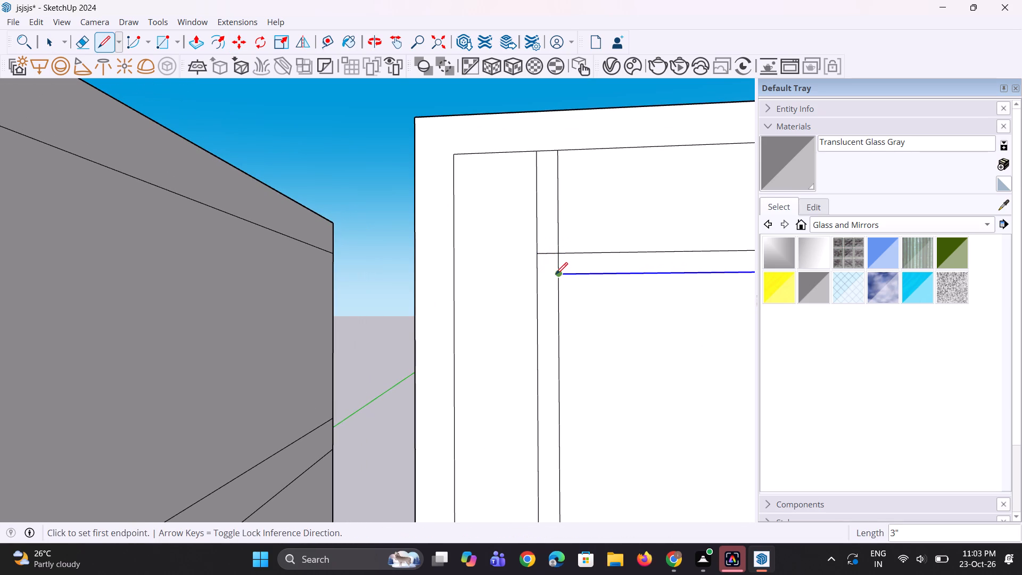
{"action": "left_click", "coordinate": [556, 274]}
{"action": "left_click", "coordinate": [538, 270]}
{"action": "key", "text": "space"}
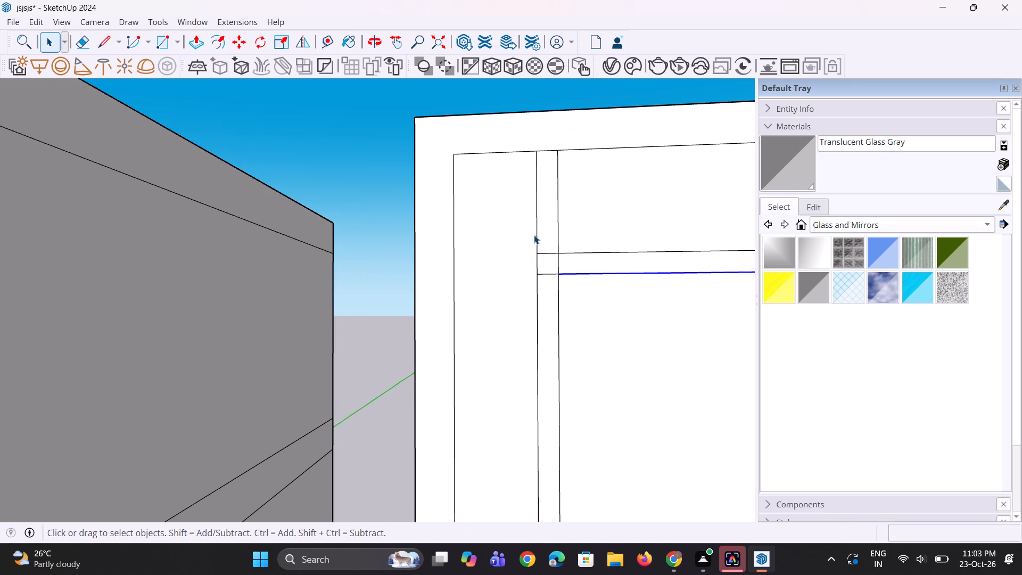
Erase the vertical lines above the horizontal strip and the leftover corner segments, leaving one continuous L-shaped strip.
{"action": "key", "text": "e"}
{"action": "left_click_drag", "start_coordinate": [534, 221], "coordinate": [567, 226]}
{"action": "left_click", "coordinate": [558, 261]}
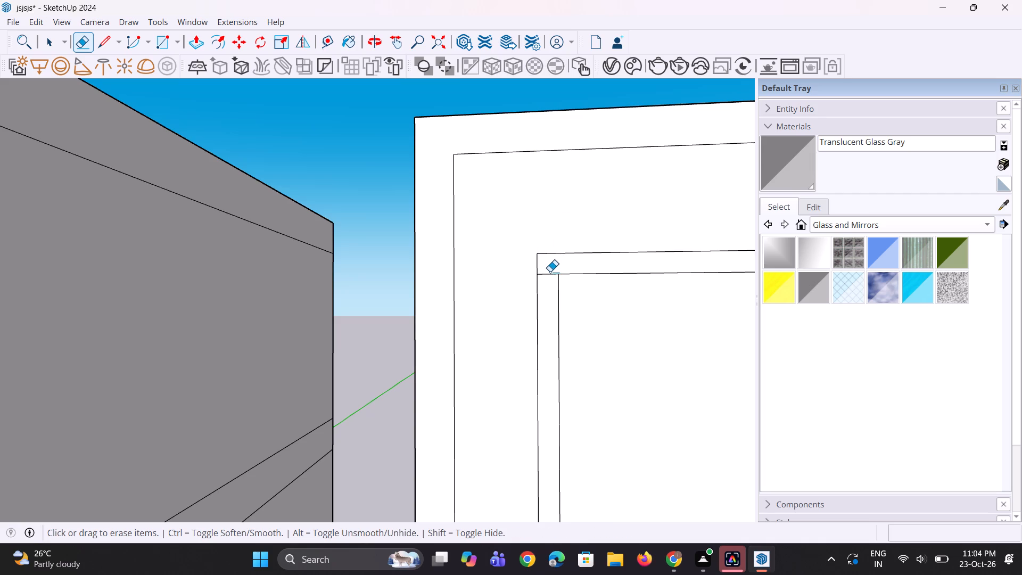
{"action": "left_click", "coordinate": [550, 272]}
{"action": "left_click", "coordinate": [550, 275]}
{"action": "scroll", "coordinate": [523, 250], "scroll_direction": "down", "scroll_amount": 10}
{"action": "middle_click_drag", "start_coordinate": [528, 285], "coordinate": [533, 310]}
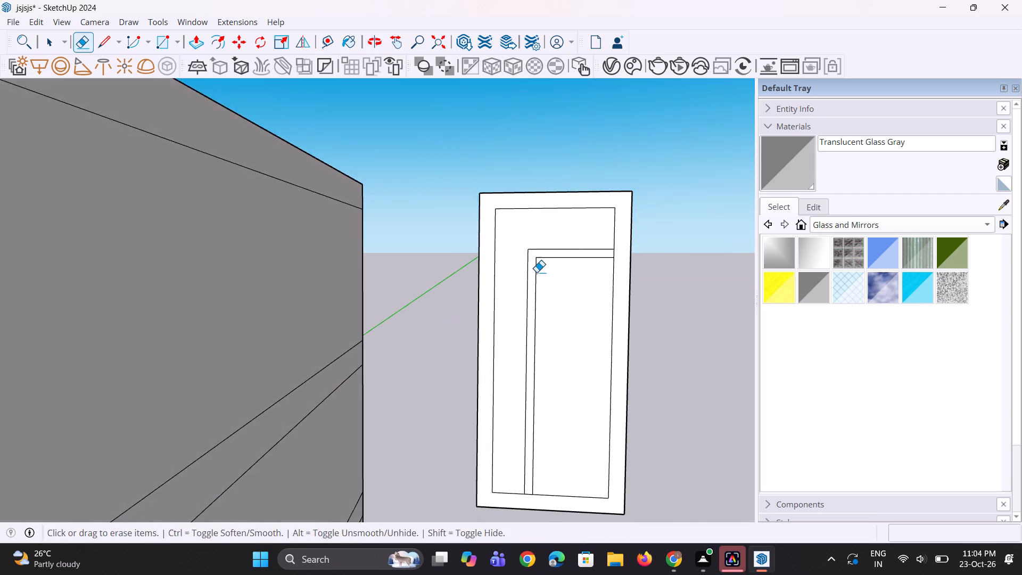
{"action": "key", "text": "space"}
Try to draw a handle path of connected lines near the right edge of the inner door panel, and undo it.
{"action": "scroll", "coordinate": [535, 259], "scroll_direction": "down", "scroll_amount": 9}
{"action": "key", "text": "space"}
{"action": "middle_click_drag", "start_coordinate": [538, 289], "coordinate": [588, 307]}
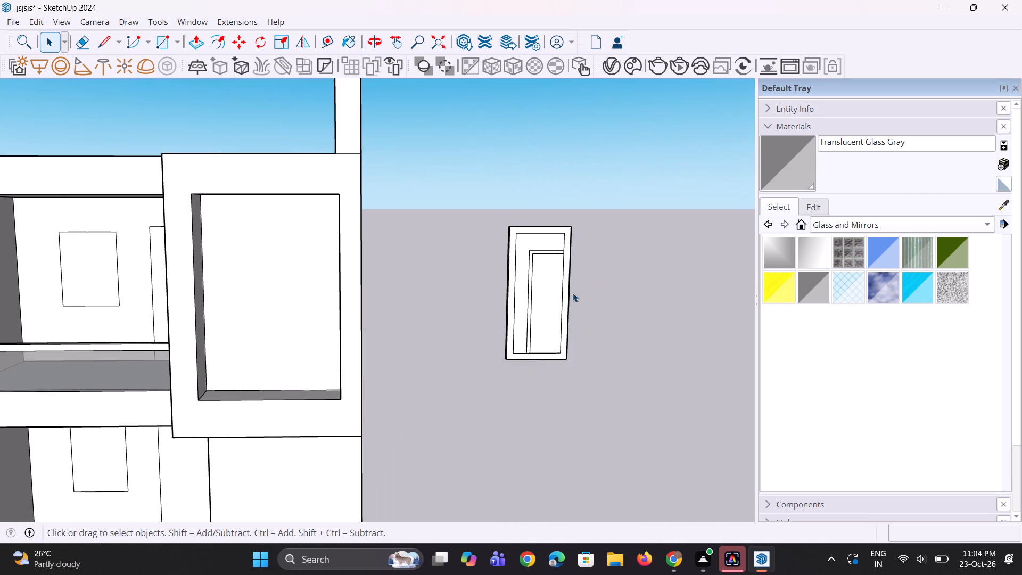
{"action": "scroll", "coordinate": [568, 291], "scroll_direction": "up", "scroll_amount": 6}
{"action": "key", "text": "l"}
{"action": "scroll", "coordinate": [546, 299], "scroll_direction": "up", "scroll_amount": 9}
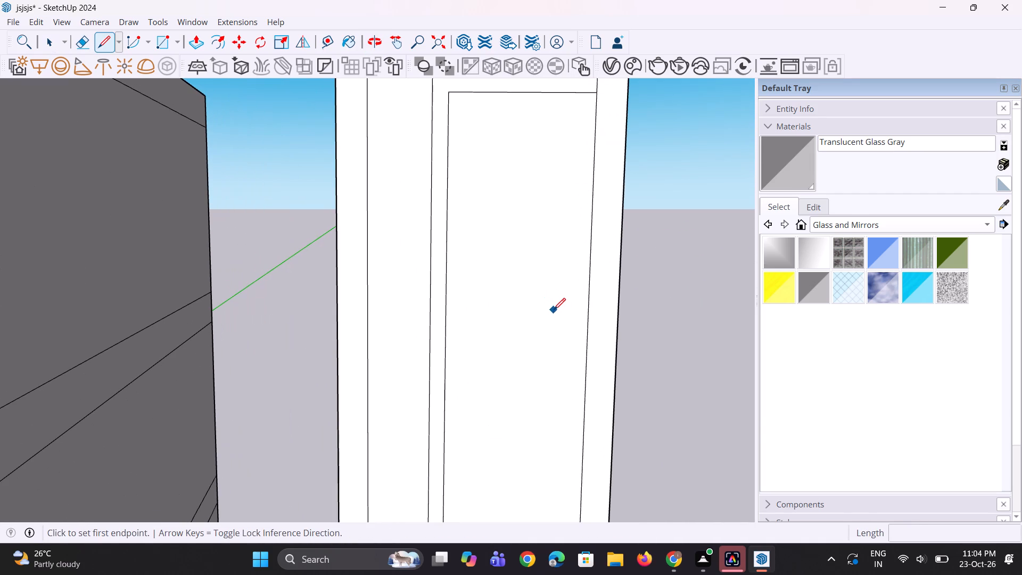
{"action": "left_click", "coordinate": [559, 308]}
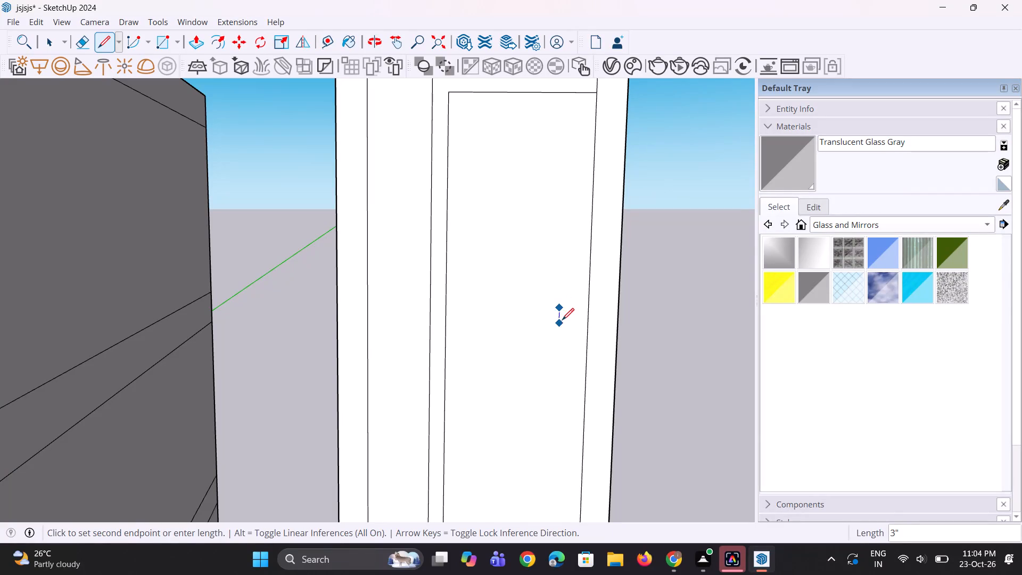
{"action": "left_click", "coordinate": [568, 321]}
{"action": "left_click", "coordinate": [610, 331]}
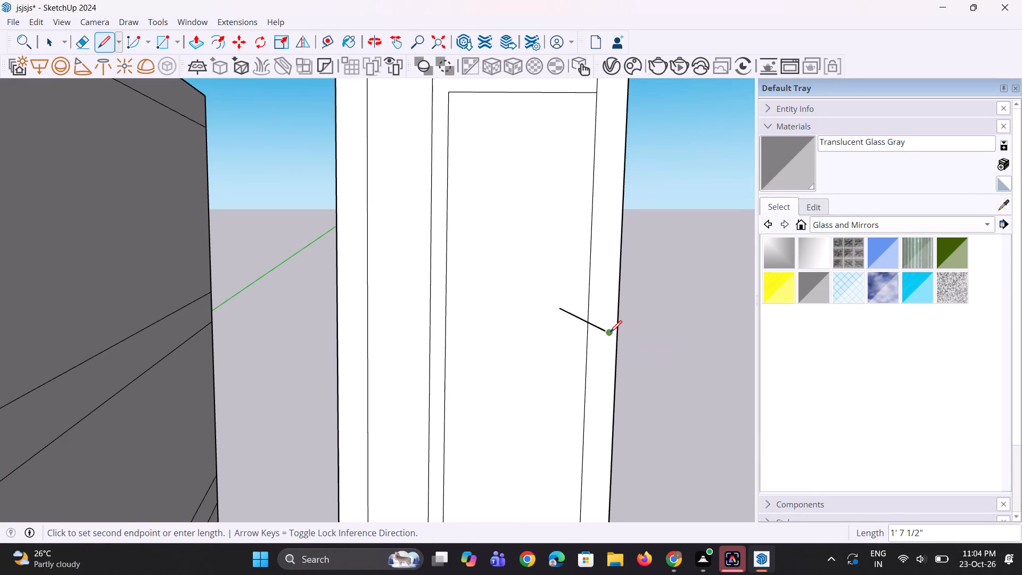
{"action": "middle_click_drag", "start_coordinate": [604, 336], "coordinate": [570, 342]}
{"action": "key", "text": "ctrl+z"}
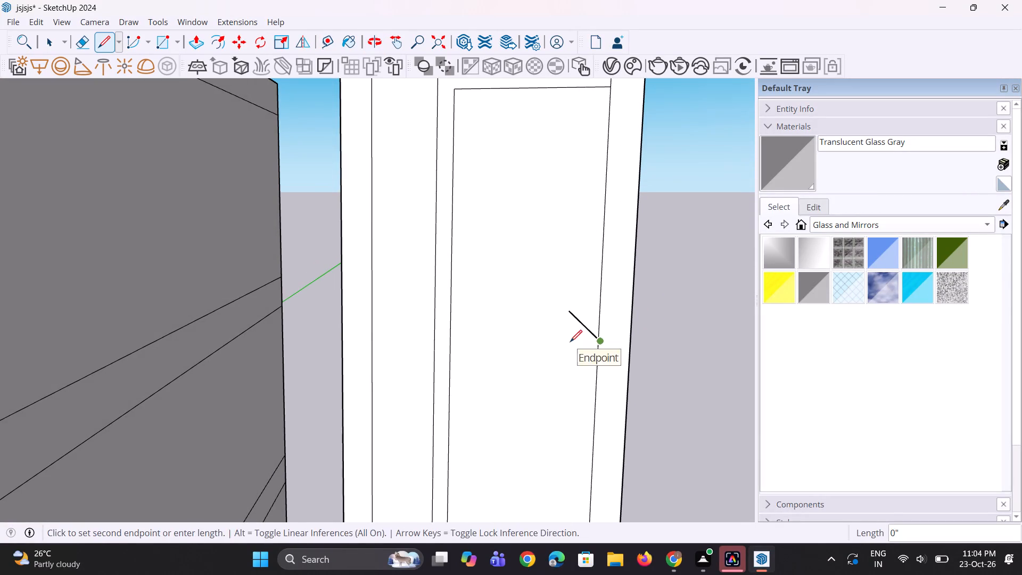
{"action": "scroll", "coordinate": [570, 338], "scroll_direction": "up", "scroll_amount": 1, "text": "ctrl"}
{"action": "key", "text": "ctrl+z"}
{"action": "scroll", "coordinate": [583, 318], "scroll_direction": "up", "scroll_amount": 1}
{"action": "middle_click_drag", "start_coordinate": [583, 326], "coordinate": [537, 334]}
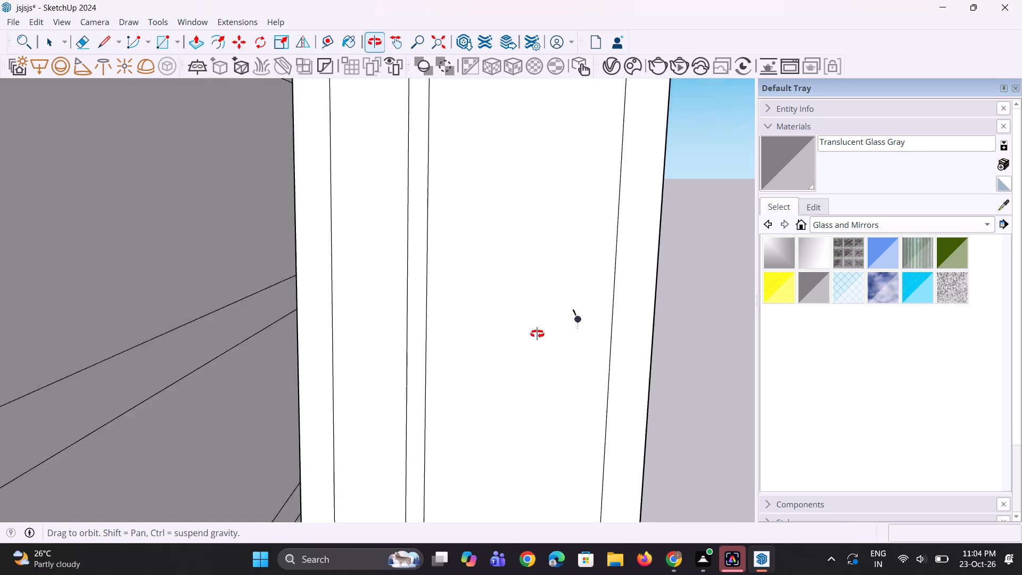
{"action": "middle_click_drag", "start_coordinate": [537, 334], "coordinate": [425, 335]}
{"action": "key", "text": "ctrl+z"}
Draw a bent handle path near the inner door panel's right edge, with a short segment followed by a long one.
{"action": "scroll", "coordinate": [530, 337], "scroll_direction": "up", "scroll_amount": 1, "text": "ctrl"}
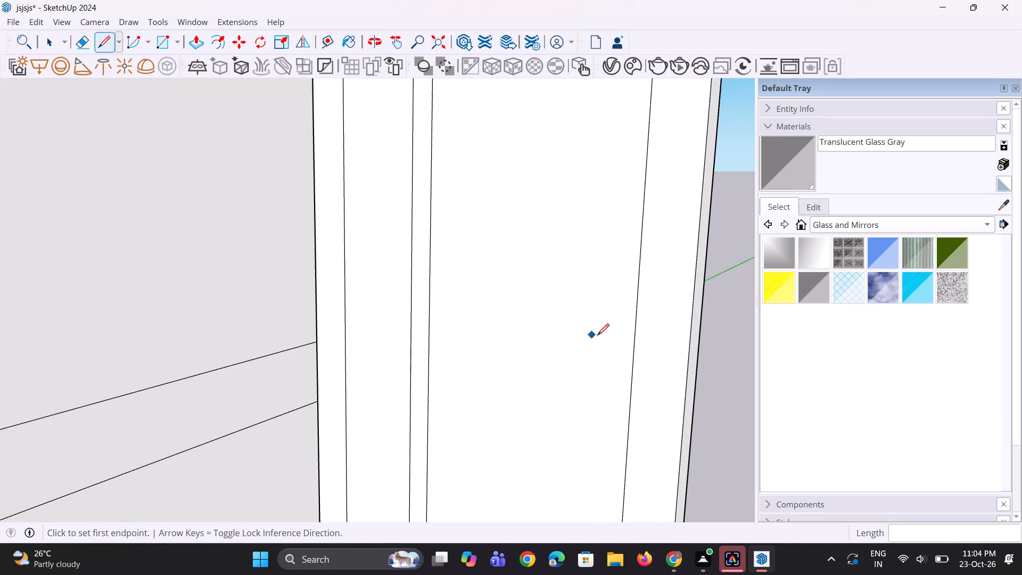
{"action": "left_click", "coordinate": [598, 335]}
{"action": "left_click", "coordinate": [590, 342]}
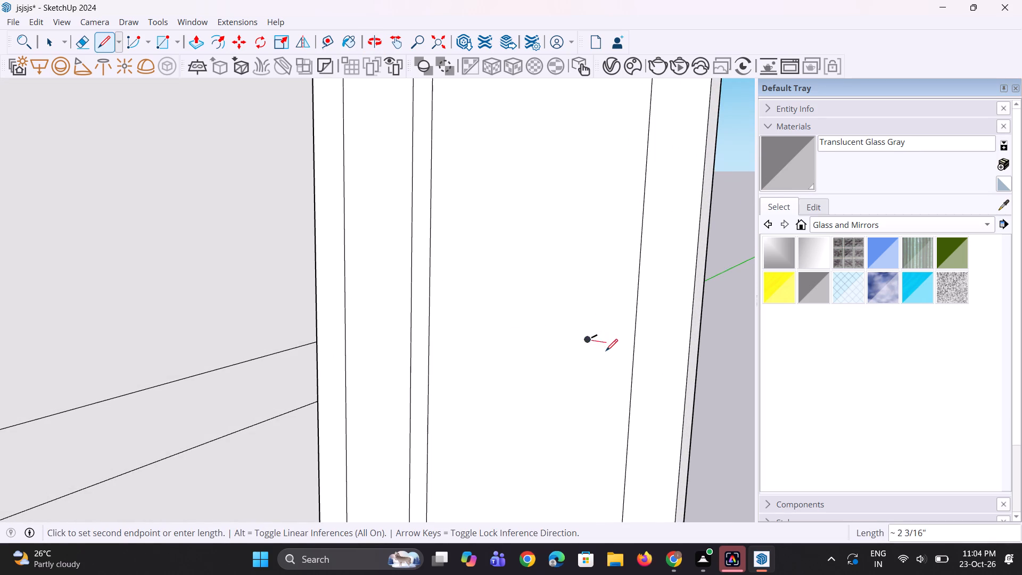
{"action": "left_click", "coordinate": [656, 417]}
{"action": "middle_click_drag", "start_coordinate": [654, 415], "coordinate": [654, 414]}
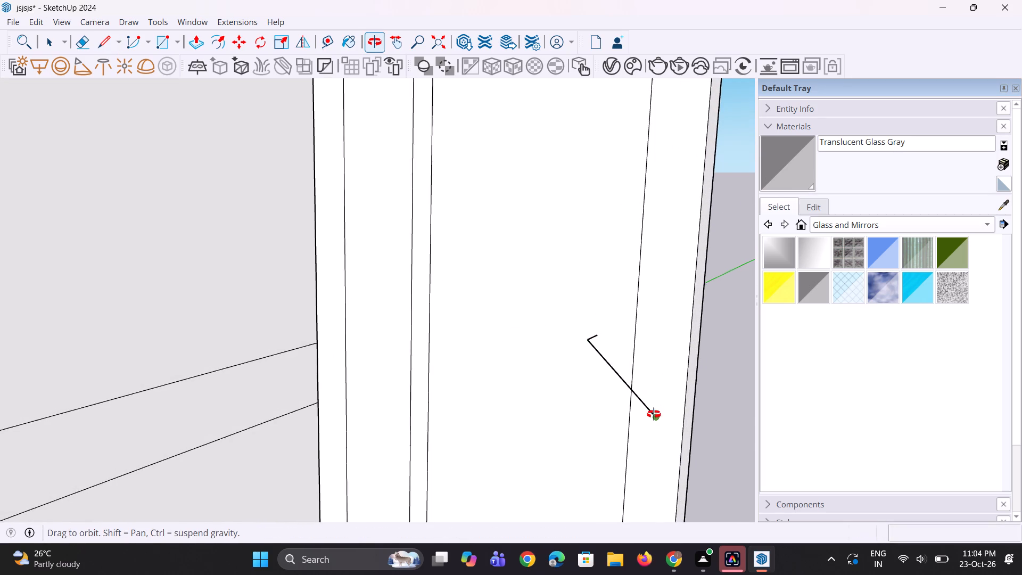
{"action": "middle_click_drag", "start_coordinate": [654, 414], "coordinate": [594, 413]}
{"action": "key", "text": "space"}
{"action": "scroll", "coordinate": [570, 365], "scroll_direction": "down", "scroll_amount": 1}
{"action": "middle_click_drag", "start_coordinate": [571, 365], "coordinate": [713, 359]}
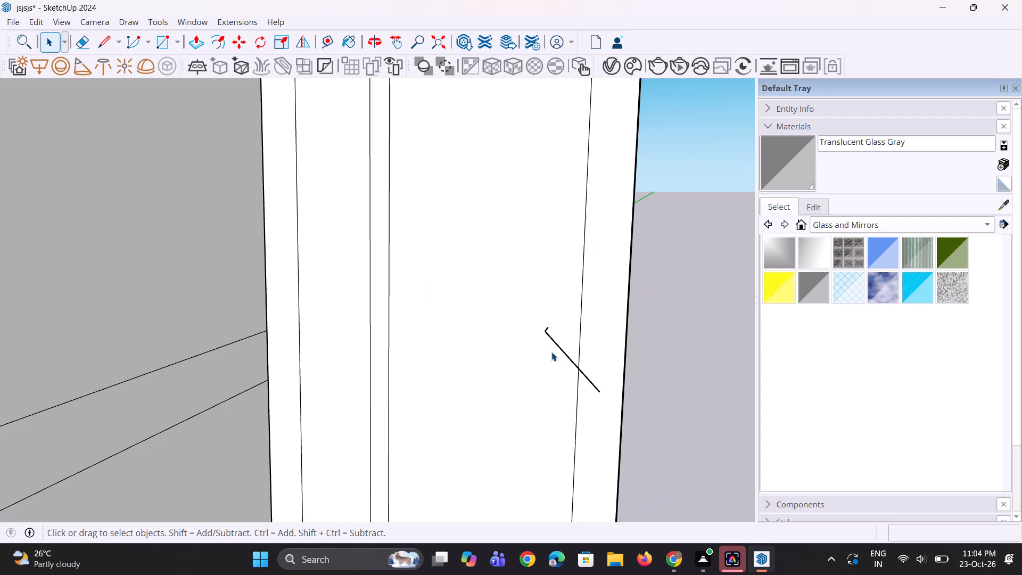
Draw a circle of about 1 1/8" radius on the door face, centred at the start of the handle path.
{"action": "key", "text": "c"}
{"action": "scroll", "coordinate": [537, 342], "scroll_direction": "up", "scroll_amount": 4}
{"action": "left_click", "coordinate": [549, 326]}
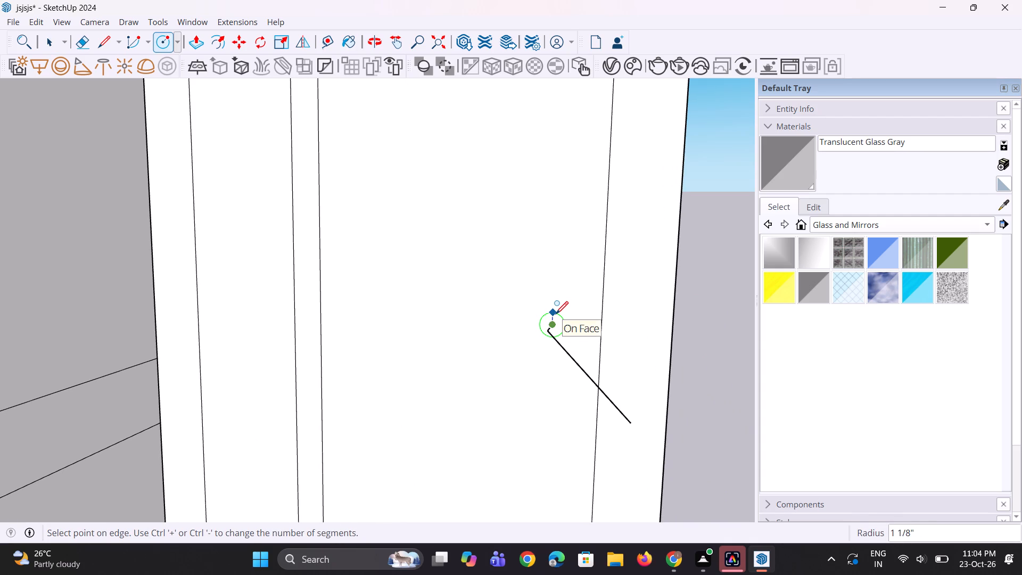
{"action": "left_click", "coordinate": [557, 313]}
{"action": "key", "text": "space"}
{"action": "key", "text": "space"}
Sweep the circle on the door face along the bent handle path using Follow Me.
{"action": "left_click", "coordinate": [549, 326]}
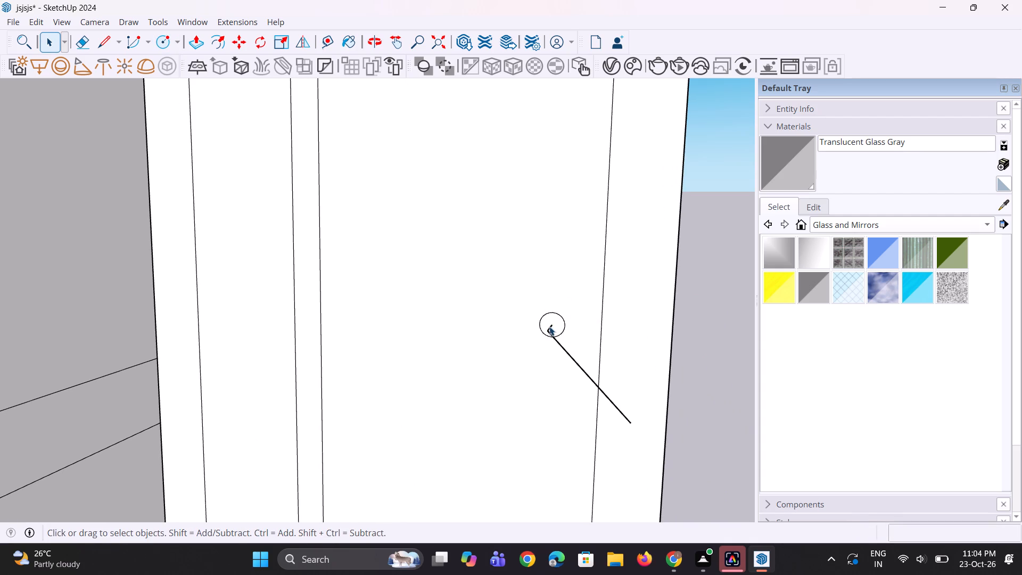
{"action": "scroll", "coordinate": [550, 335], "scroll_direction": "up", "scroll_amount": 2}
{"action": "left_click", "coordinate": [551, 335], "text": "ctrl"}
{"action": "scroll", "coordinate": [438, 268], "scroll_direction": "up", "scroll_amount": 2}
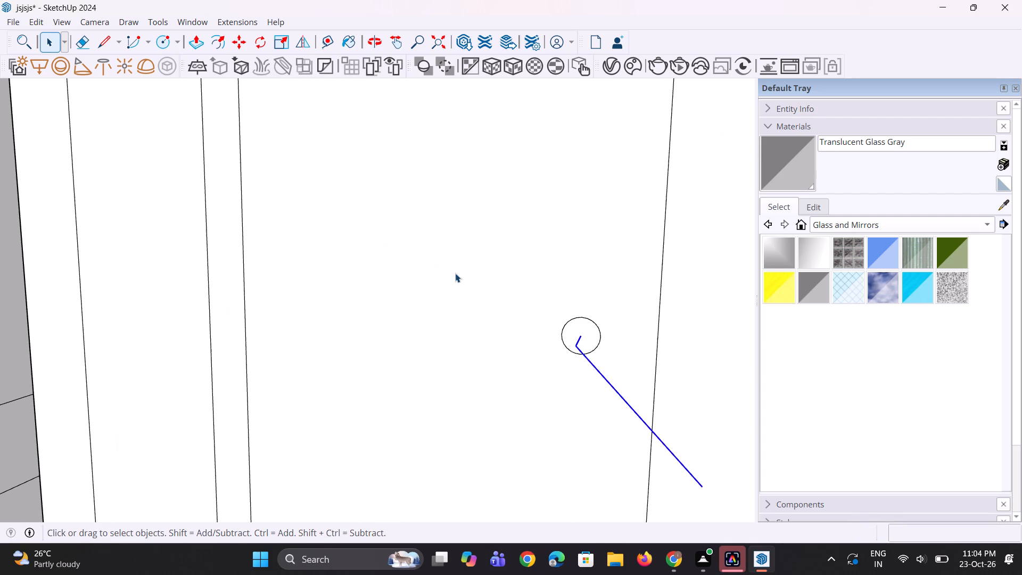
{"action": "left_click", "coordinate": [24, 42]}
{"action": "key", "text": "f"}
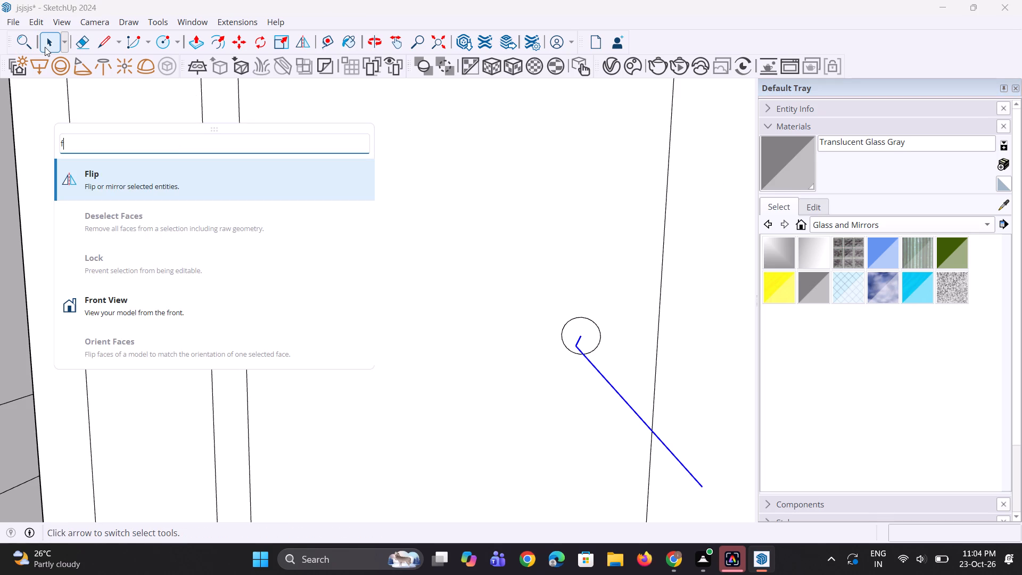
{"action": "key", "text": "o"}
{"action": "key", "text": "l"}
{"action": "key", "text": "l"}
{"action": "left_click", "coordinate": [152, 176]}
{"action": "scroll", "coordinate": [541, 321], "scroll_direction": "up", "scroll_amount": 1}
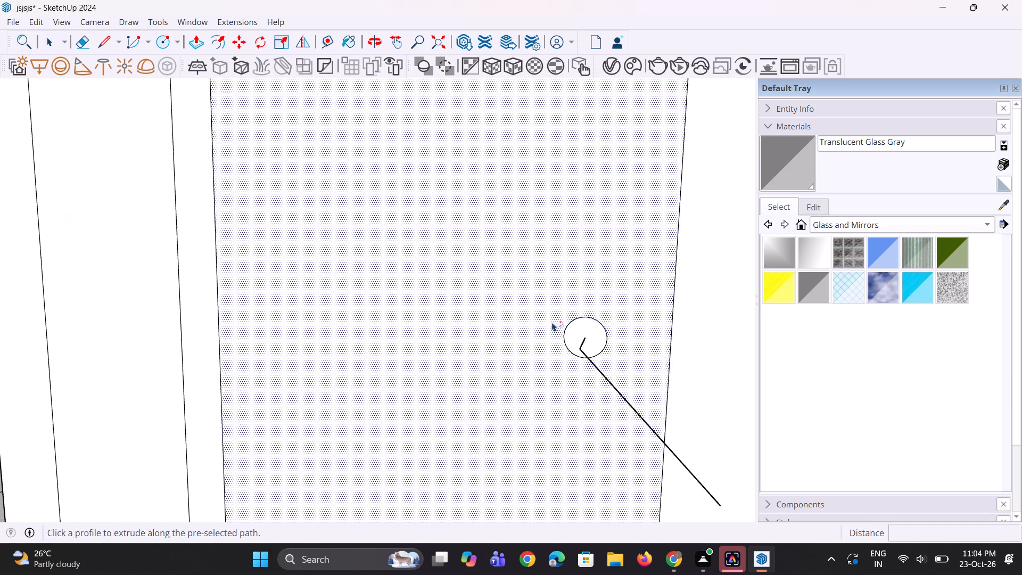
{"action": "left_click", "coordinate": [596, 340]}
Examine the swept handle and the whole framed door from several angles.
{"action": "scroll", "coordinate": [573, 305], "scroll_direction": "down", "scroll_amount": 11}
{"action": "middle_click_drag", "start_coordinate": [558, 366], "coordinate": [562, 315]}
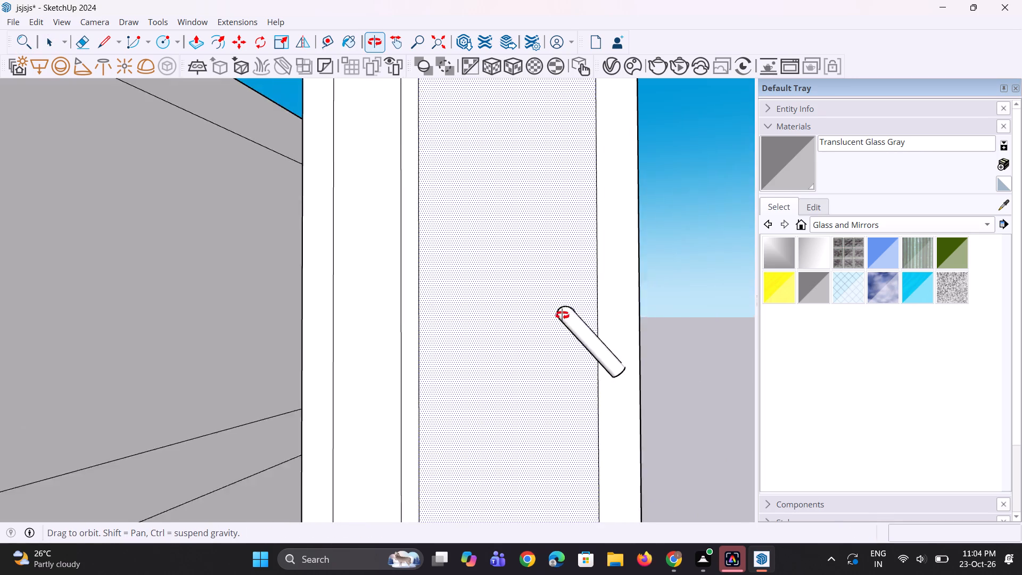
{"action": "middle_click_drag", "start_coordinate": [562, 315], "coordinate": [467, 348]}
{"action": "scroll", "coordinate": [475, 341], "scroll_direction": "up", "scroll_amount": 1}
{"action": "scroll", "coordinate": [484, 317], "scroll_direction": "down", "scroll_amount": 5}
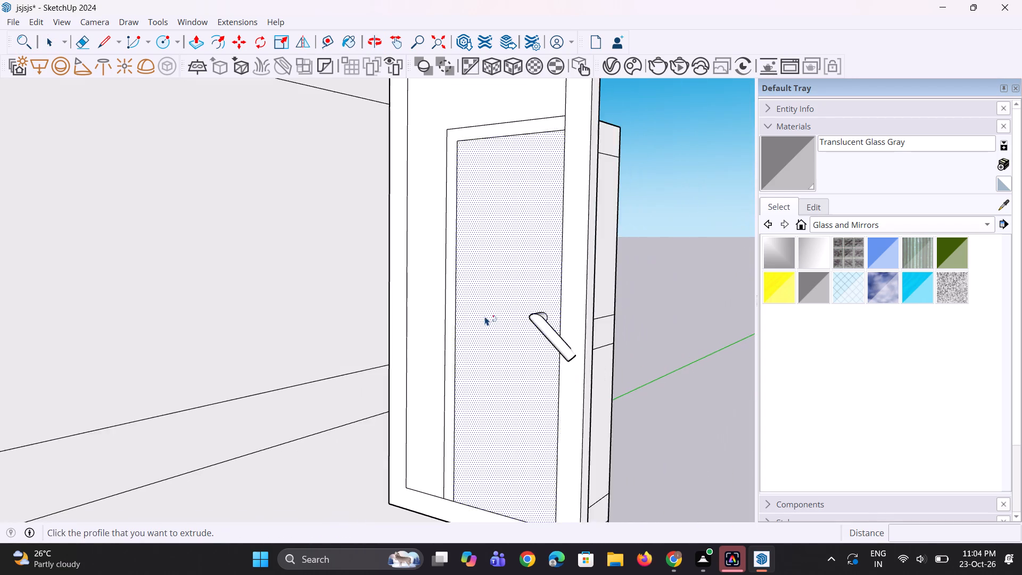
{"action": "scroll", "coordinate": [485, 316], "scroll_direction": "down", "scroll_amount": 6}
{"action": "middle_click_drag", "start_coordinate": [484, 325], "coordinate": [683, 306]}
{"action": "key", "text": "space"}
{"action": "scroll", "coordinate": [592, 291], "scroll_direction": "up", "scroll_amount": 2}
{"action": "key", "text": "space"}
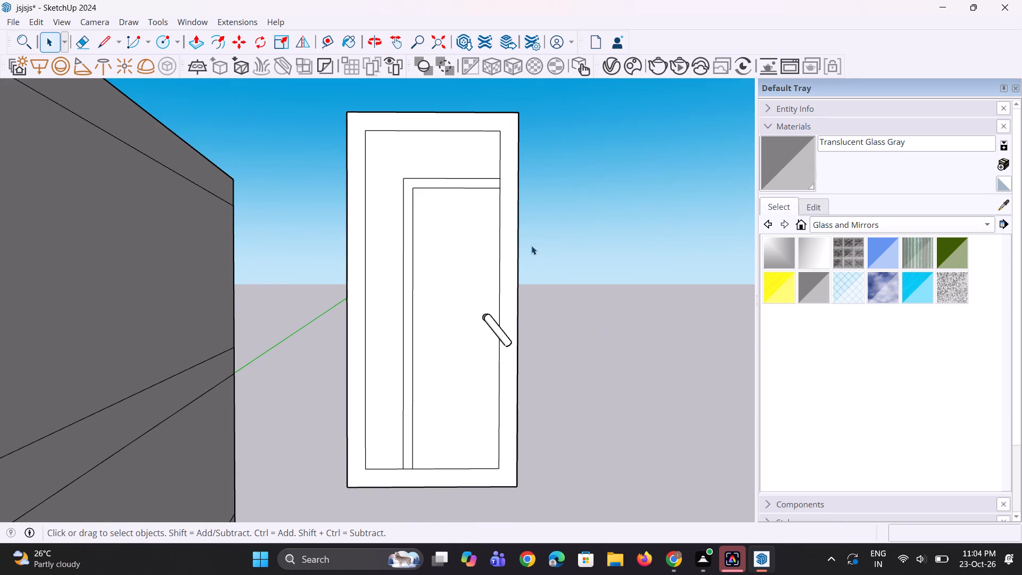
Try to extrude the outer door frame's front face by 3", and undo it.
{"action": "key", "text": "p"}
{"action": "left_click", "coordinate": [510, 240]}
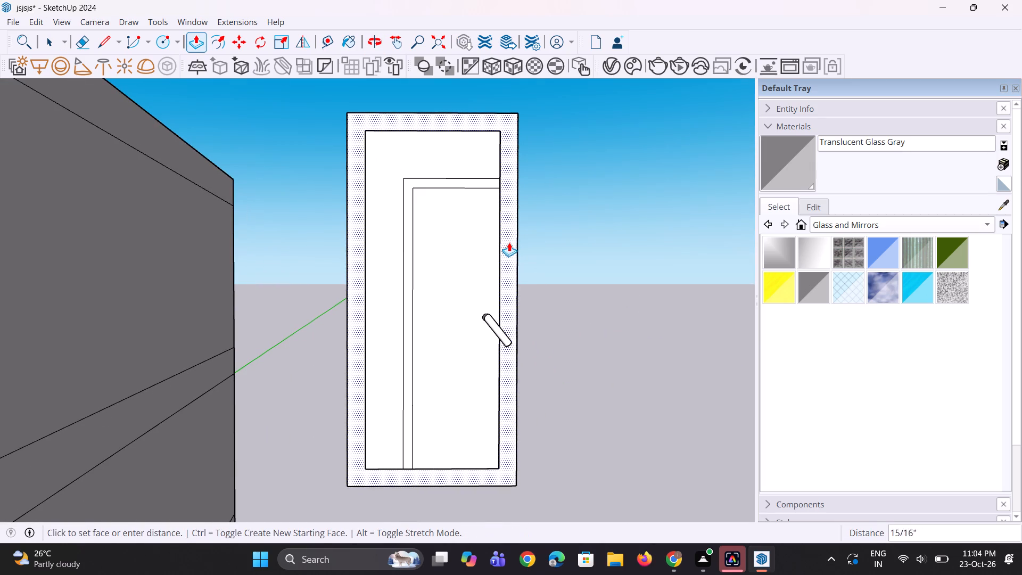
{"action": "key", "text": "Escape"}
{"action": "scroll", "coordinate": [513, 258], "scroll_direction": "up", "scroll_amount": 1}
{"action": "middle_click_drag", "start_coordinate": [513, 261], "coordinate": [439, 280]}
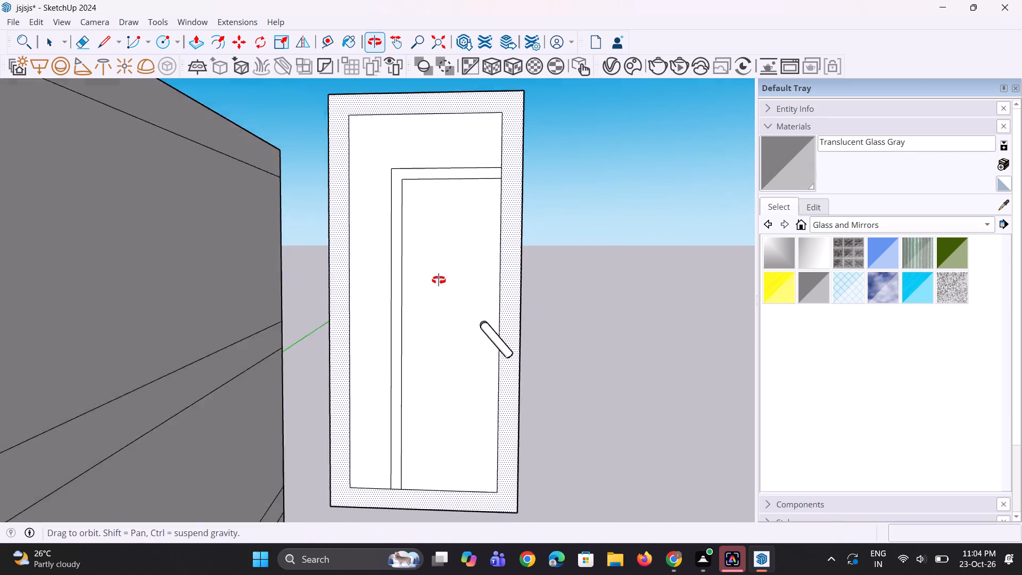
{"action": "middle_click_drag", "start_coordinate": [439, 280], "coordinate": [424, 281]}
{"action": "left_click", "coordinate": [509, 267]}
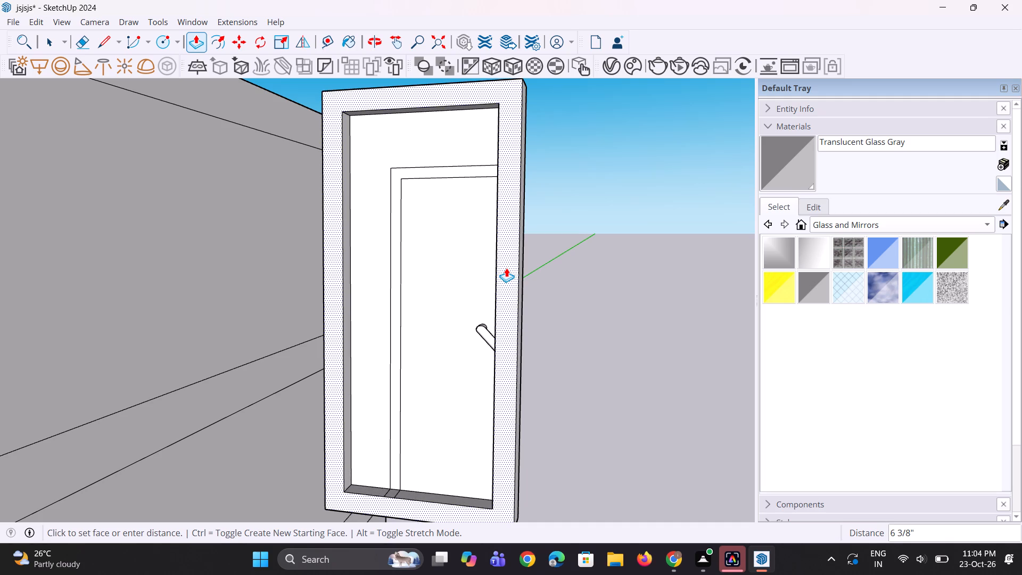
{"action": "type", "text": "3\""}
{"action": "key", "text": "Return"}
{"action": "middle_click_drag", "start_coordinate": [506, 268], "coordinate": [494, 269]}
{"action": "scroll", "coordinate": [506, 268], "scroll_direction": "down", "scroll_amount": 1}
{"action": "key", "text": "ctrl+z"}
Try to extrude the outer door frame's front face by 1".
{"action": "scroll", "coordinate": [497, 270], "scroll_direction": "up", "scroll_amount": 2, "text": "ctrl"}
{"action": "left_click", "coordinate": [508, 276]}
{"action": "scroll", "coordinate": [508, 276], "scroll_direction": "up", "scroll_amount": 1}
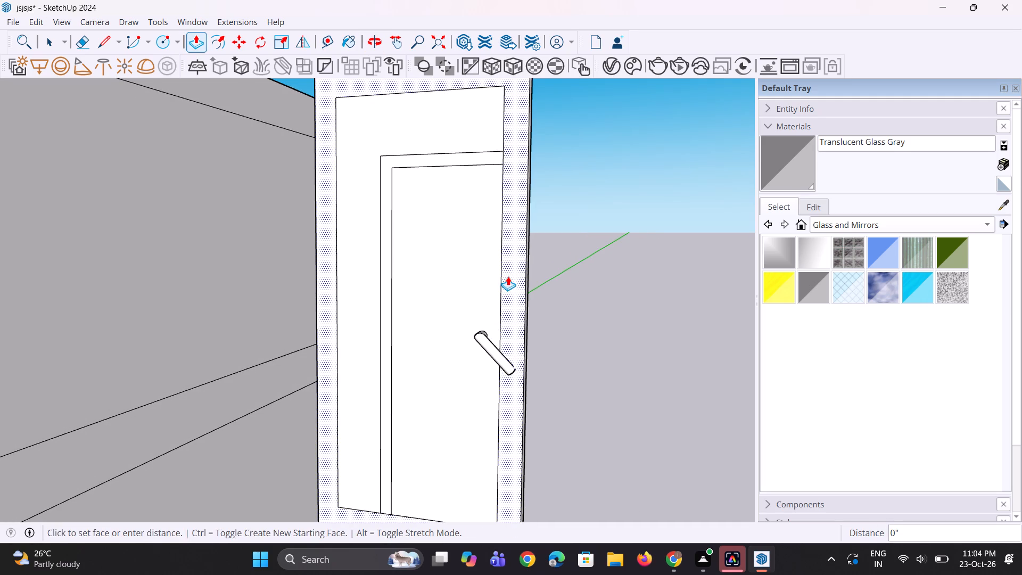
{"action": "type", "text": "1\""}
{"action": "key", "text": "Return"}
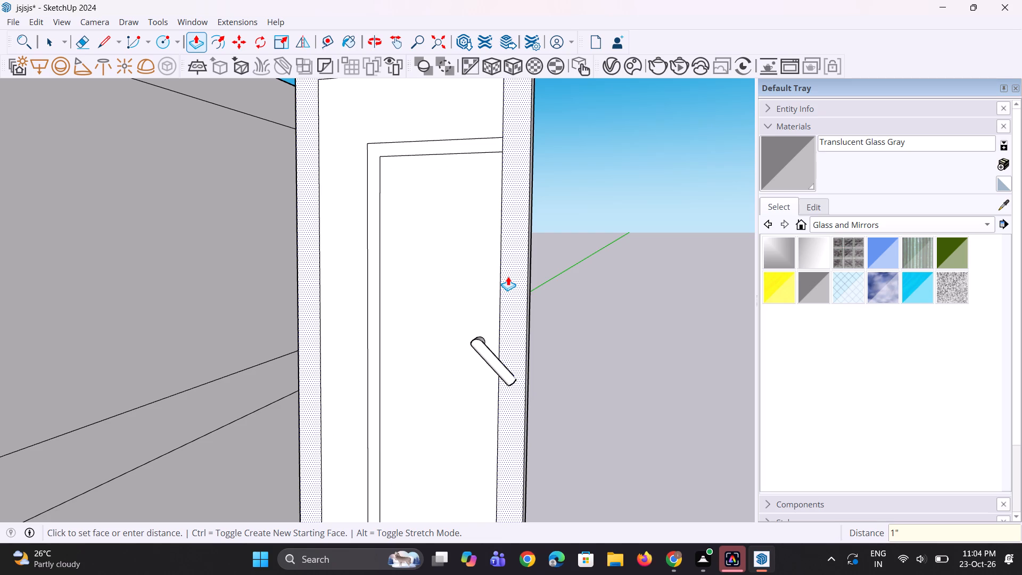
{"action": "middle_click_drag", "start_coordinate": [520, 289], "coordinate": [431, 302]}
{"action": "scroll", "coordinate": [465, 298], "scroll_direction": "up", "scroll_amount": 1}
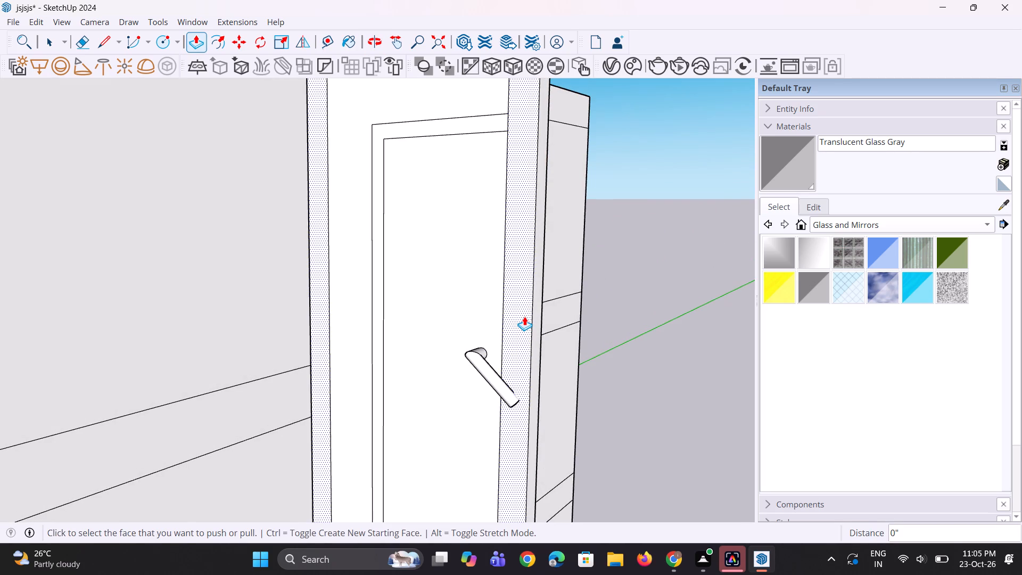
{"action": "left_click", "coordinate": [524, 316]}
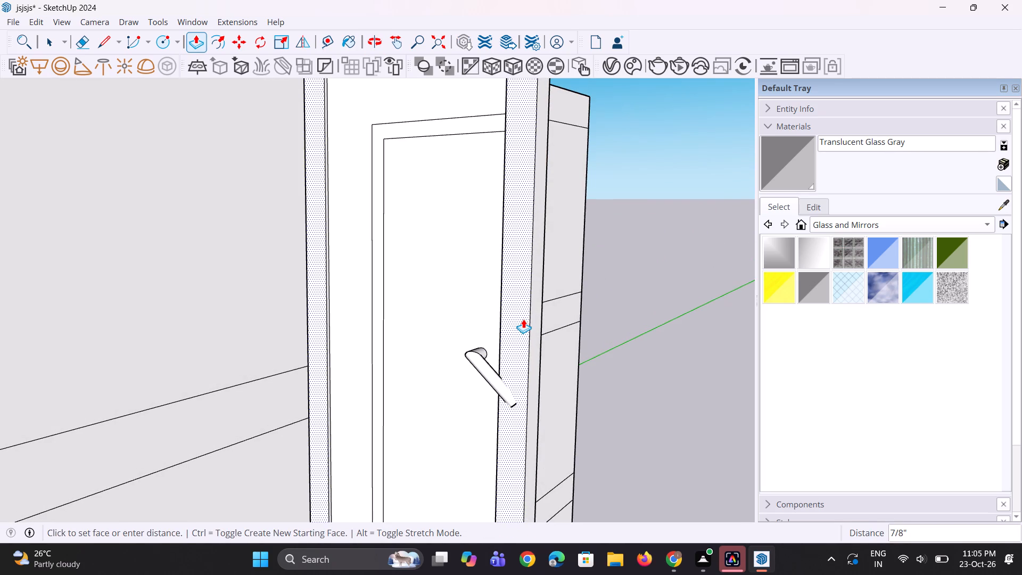
Undo back through the handle sweep, its circle profile and the bent path lines on the inner door panel.
{"action": "key", "text": "ctrl+z"}
{"action": "key", "text": "ctrl+z"}
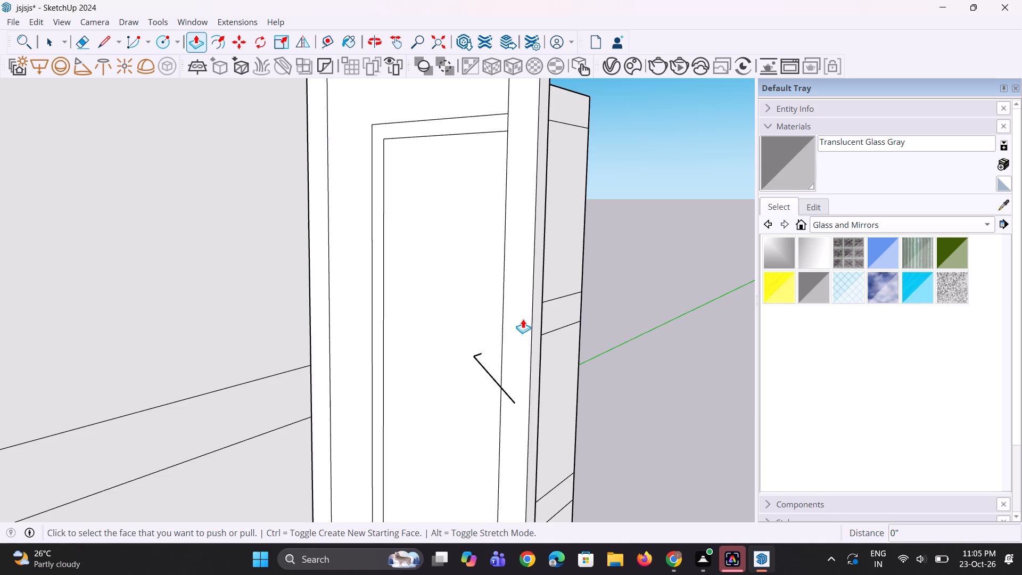
{"action": "key", "text": "ctrl+z"}
{"action": "key", "text": "ctrl+z"}
Extrude the outer door frame's front face by 2".
{"action": "left_click", "coordinate": [523, 319], "text": "ctrl"}
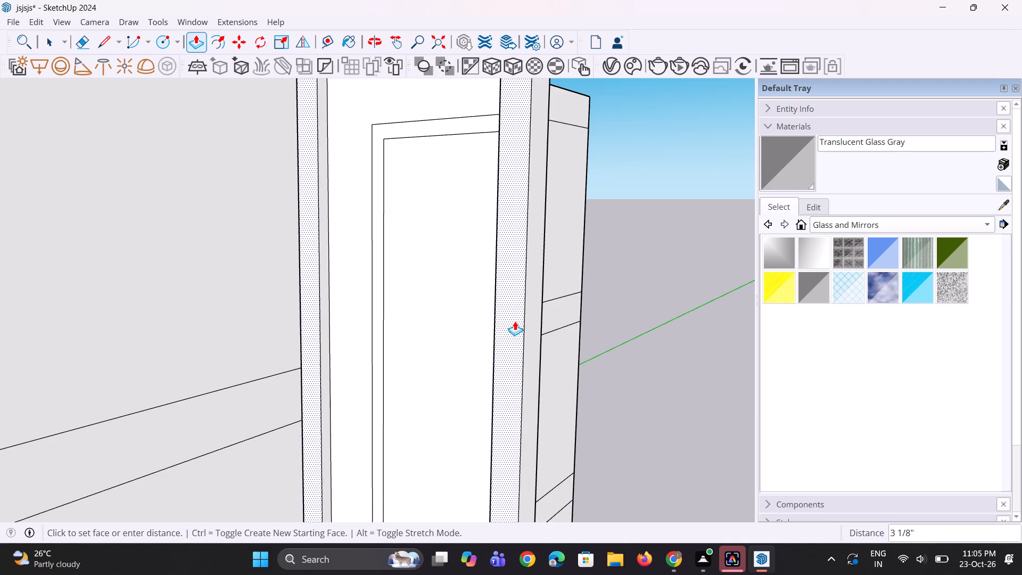
{"action": "type", "text": "2\""}
{"action": "key", "text": "Return"}
{"action": "middle_click_drag", "start_coordinate": [520, 321], "coordinate": [534, 321]}
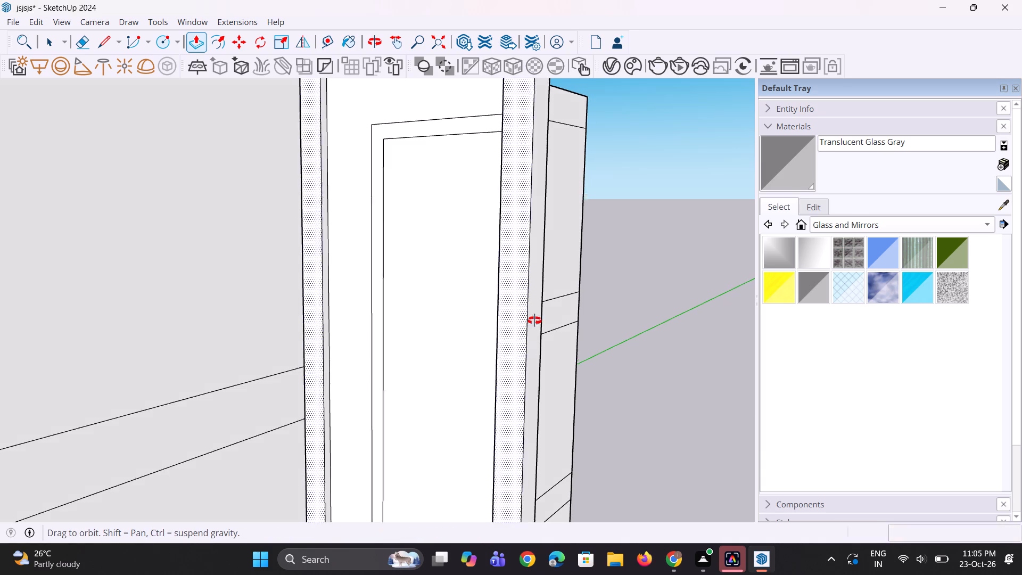
{"action": "middle_click_drag", "start_coordinate": [534, 321], "coordinate": [582, 305]}
{"action": "key", "text": "space"}
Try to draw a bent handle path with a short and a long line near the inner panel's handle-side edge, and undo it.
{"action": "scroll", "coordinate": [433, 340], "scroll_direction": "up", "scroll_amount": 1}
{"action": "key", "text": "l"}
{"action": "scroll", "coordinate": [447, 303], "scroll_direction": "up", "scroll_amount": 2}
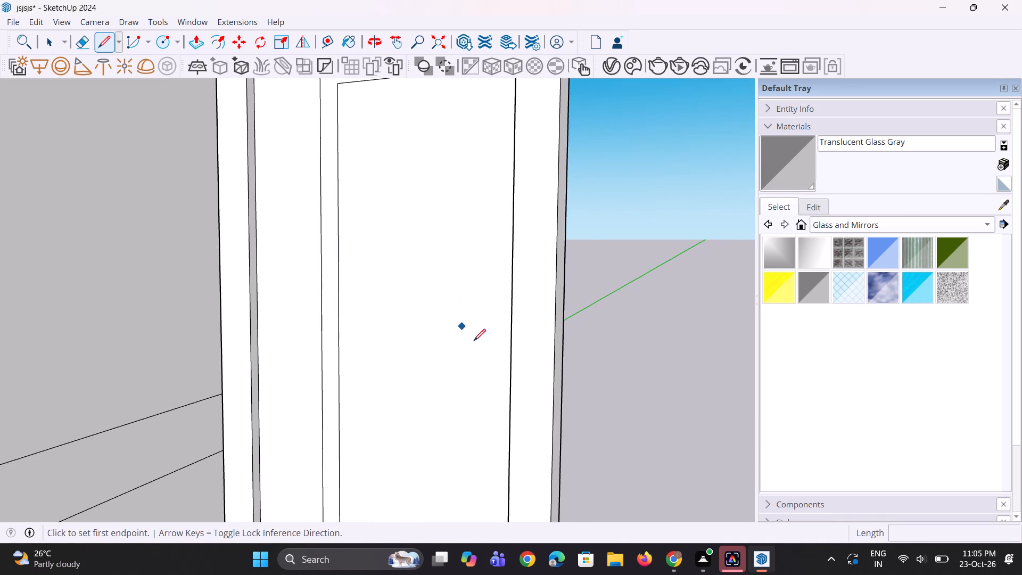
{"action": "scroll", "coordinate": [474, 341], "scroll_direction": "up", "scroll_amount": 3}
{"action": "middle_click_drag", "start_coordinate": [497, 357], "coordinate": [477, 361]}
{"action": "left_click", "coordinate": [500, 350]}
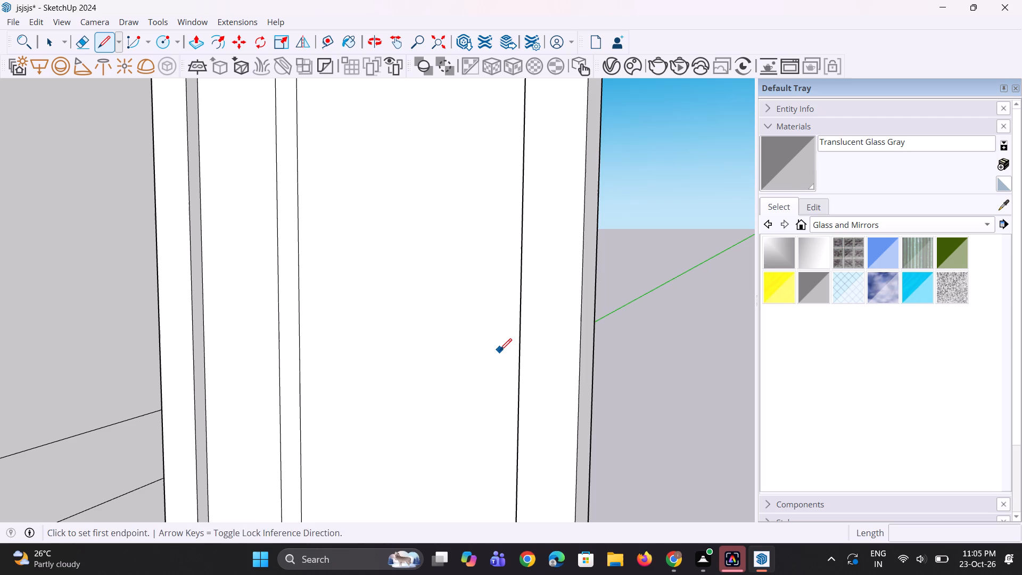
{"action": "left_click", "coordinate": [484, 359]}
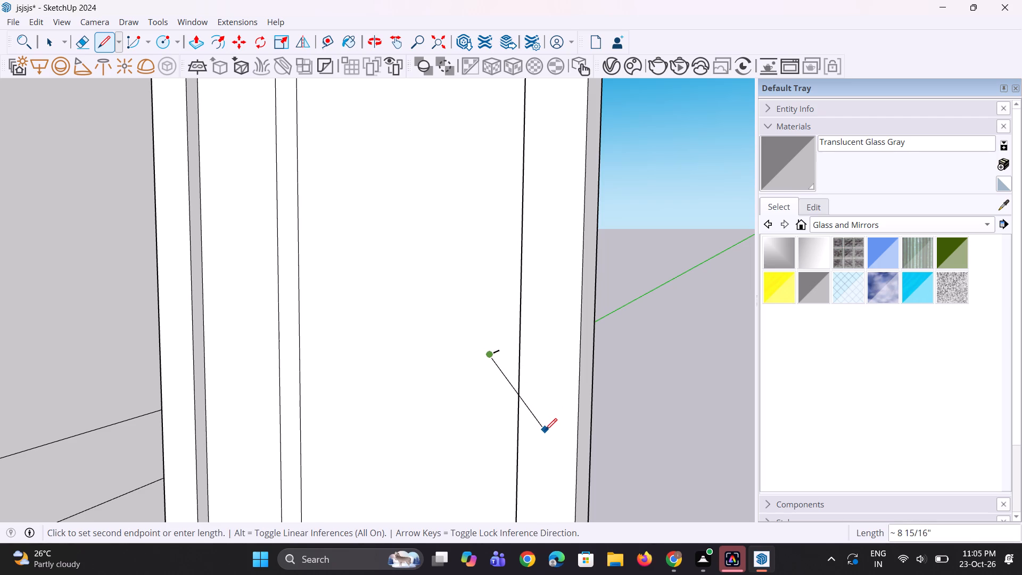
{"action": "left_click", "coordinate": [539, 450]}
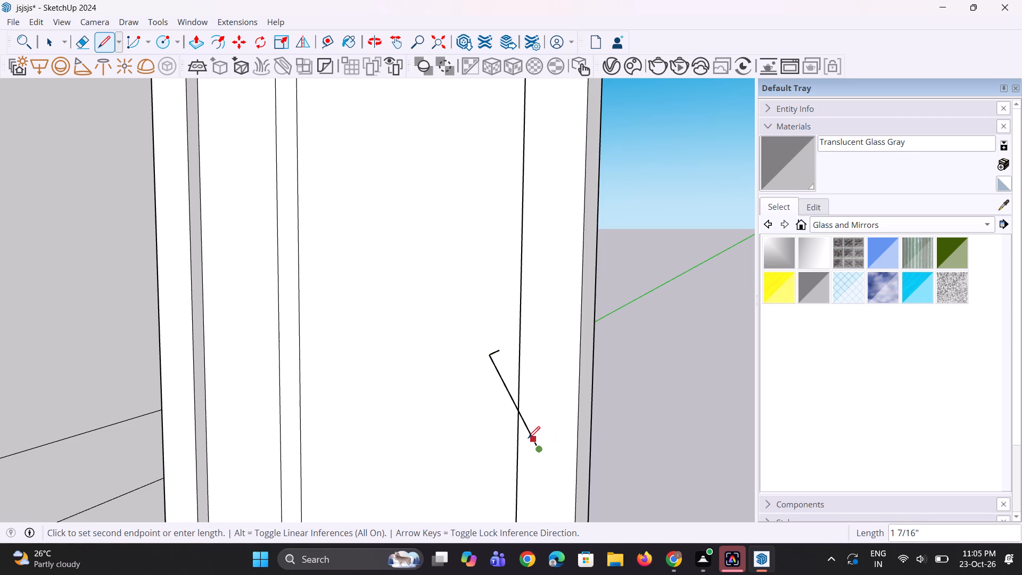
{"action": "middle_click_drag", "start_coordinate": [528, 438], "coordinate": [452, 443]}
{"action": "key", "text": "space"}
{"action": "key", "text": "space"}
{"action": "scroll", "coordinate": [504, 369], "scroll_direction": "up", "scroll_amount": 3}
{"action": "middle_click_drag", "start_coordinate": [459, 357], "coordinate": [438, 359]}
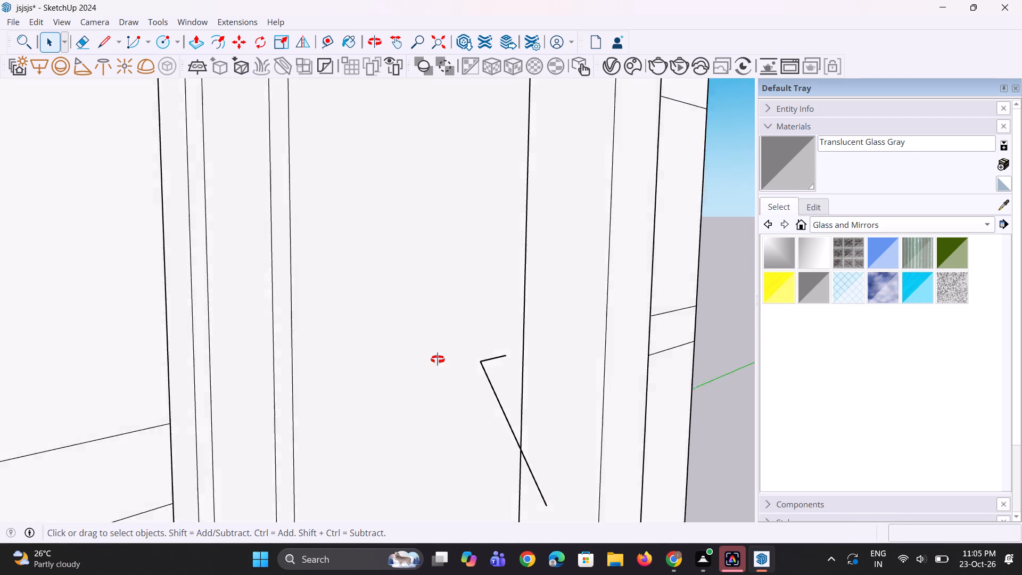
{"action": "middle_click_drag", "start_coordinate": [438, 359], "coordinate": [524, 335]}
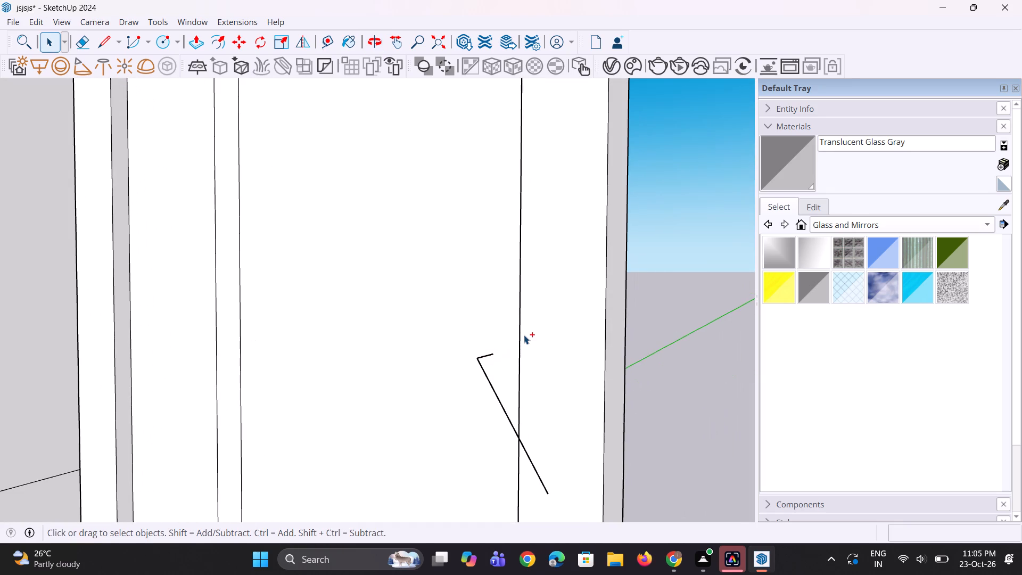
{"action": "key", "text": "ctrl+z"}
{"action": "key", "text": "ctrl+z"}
Draw one short straight handle line projecting from the inner door panel near its handle-side edge.
{"action": "key", "text": "l"}
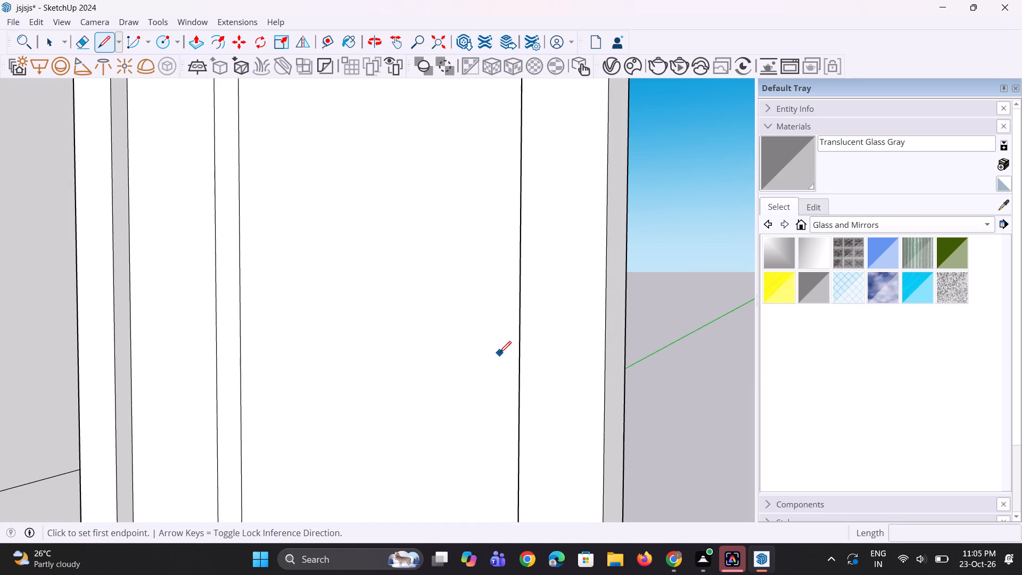
{"action": "left_click", "coordinate": [477, 357]}
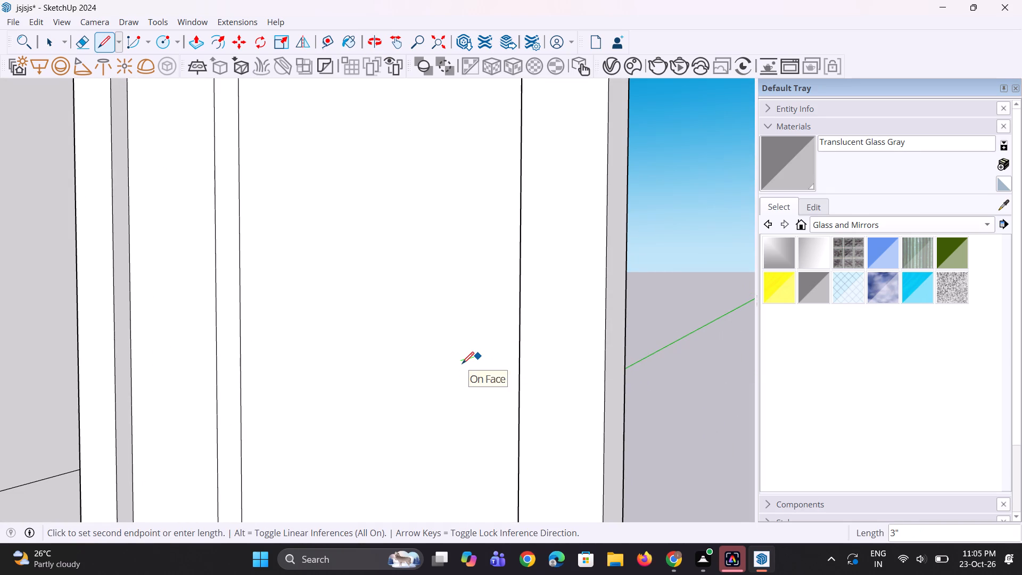
{"action": "left_click", "coordinate": [449, 368]}
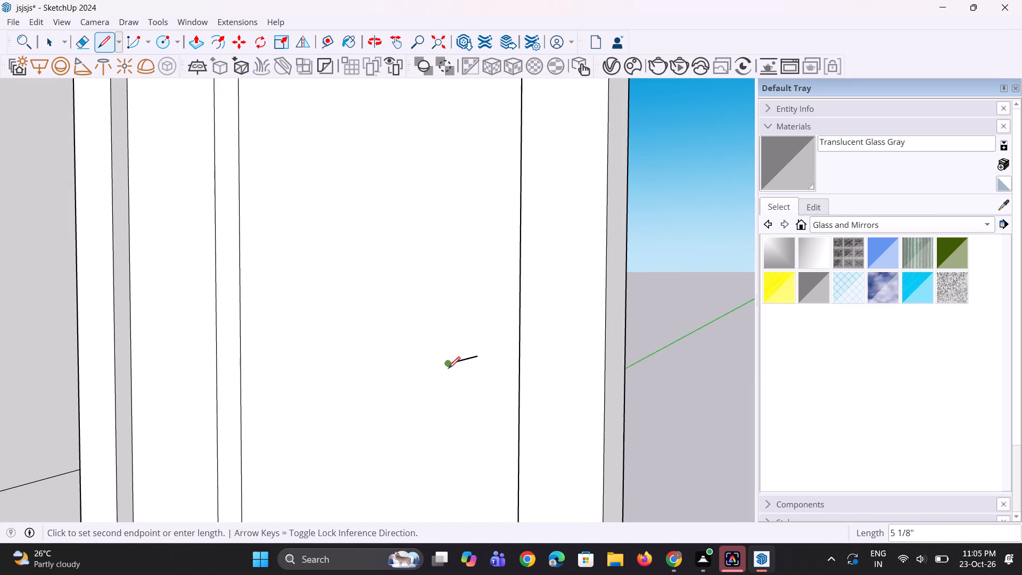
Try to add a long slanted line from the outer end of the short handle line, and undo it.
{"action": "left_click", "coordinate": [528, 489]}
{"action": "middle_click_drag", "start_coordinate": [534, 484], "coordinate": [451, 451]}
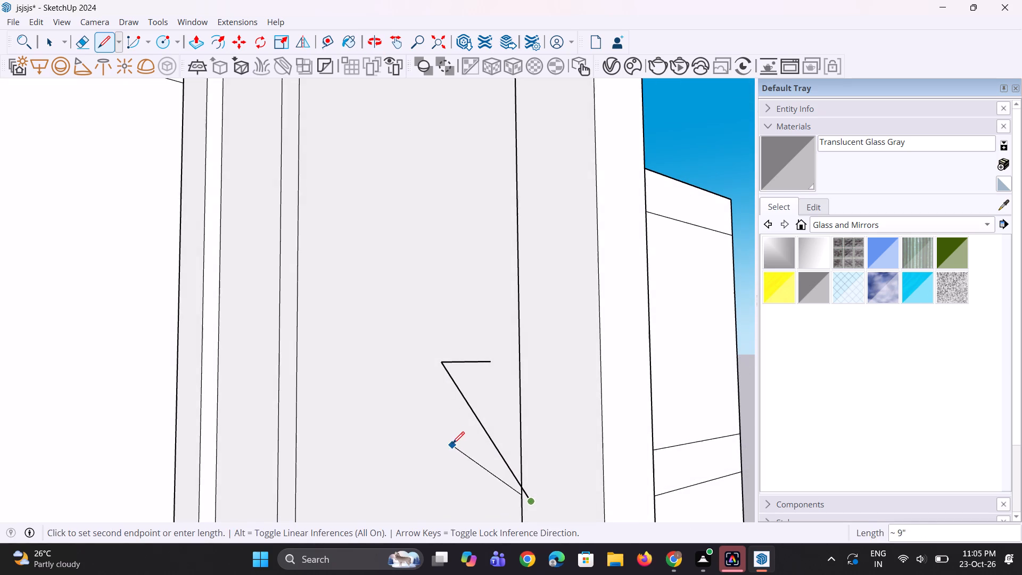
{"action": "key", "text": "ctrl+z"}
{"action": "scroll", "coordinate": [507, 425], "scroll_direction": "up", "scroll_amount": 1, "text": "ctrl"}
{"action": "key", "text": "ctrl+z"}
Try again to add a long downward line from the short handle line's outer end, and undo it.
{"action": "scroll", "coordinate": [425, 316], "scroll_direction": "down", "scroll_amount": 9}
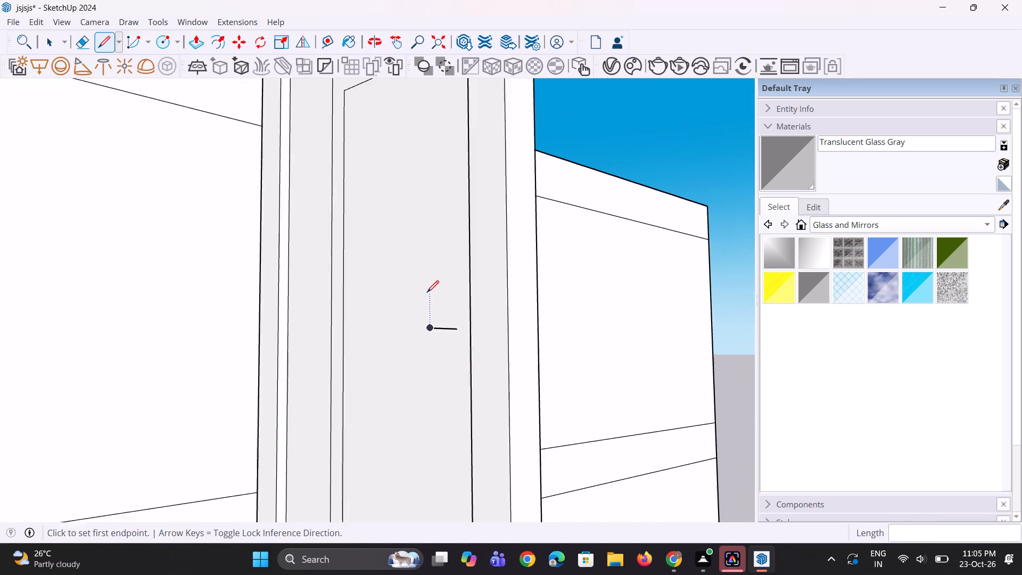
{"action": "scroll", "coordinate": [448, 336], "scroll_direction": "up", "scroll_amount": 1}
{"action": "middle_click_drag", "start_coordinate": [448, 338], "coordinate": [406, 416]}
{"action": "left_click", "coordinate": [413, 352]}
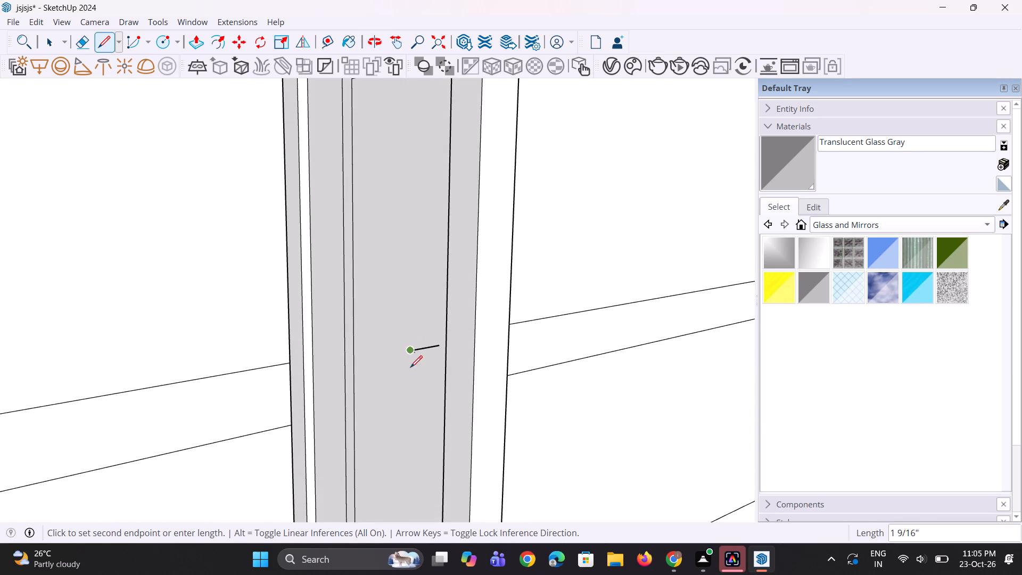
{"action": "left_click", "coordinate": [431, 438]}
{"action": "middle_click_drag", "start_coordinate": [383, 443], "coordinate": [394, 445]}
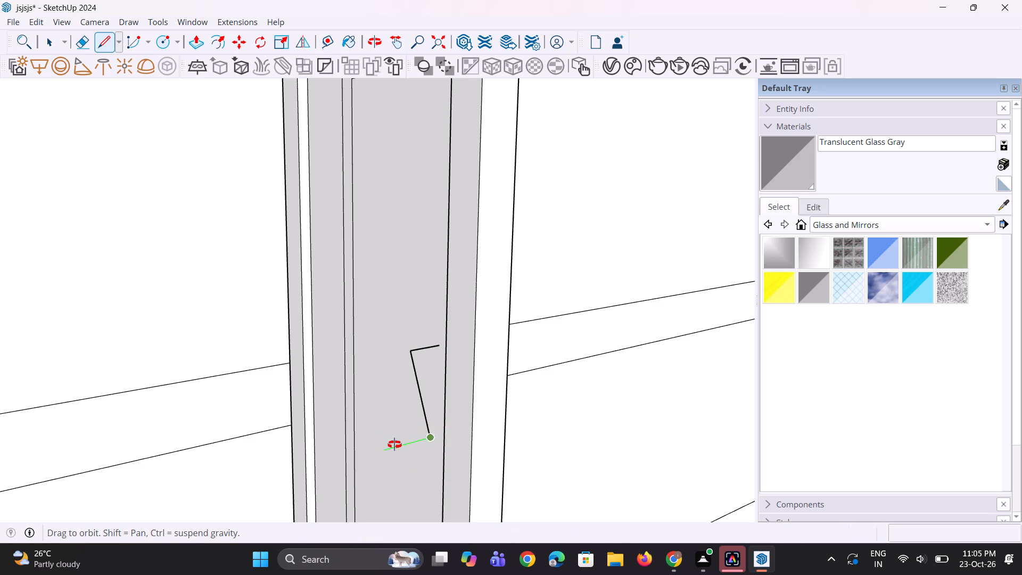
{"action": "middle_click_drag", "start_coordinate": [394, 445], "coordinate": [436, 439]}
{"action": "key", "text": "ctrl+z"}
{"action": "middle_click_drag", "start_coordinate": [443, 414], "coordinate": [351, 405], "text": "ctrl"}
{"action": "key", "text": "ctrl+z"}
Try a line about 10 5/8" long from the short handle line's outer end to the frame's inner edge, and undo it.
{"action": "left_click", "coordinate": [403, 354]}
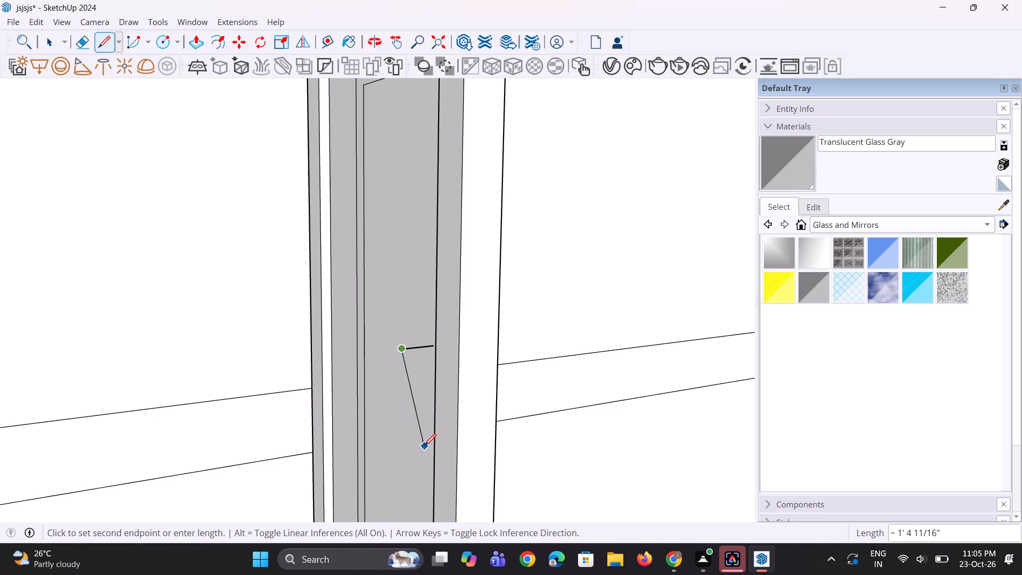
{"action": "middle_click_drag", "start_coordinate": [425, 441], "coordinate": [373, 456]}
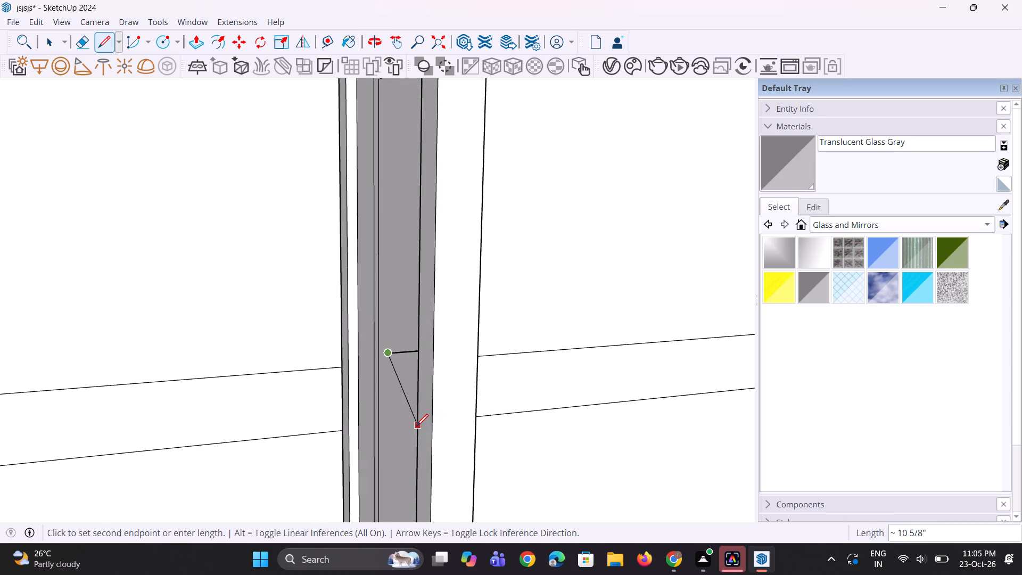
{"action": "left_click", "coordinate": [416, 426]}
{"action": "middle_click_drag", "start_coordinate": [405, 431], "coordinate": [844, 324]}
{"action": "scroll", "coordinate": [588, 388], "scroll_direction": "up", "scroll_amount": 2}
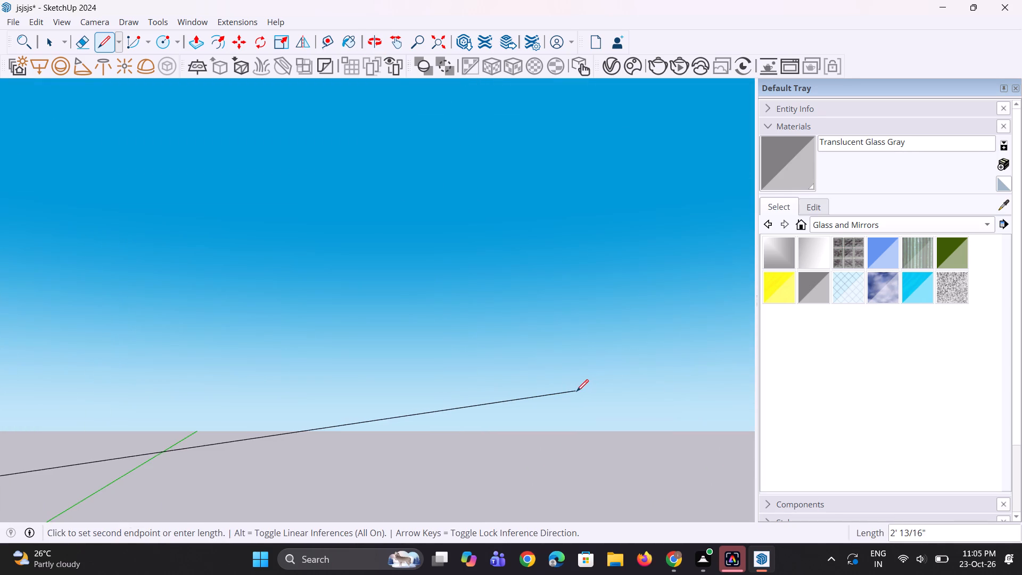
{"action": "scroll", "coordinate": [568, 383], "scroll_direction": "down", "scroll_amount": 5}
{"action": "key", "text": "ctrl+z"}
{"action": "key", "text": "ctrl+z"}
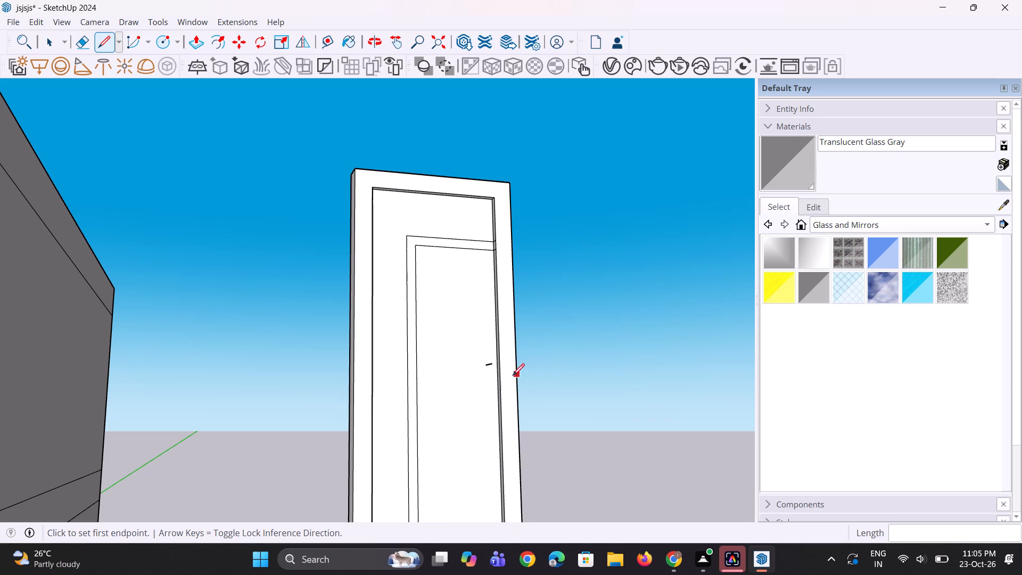
Draw the handle's long vertical line down from the short line's outer end and a short return line about 5 1/8" long toward the panel.
{"action": "scroll", "coordinate": [497, 366], "scroll_direction": "up", "scroll_amount": 5}
{"action": "left_click", "coordinate": [490, 367]}
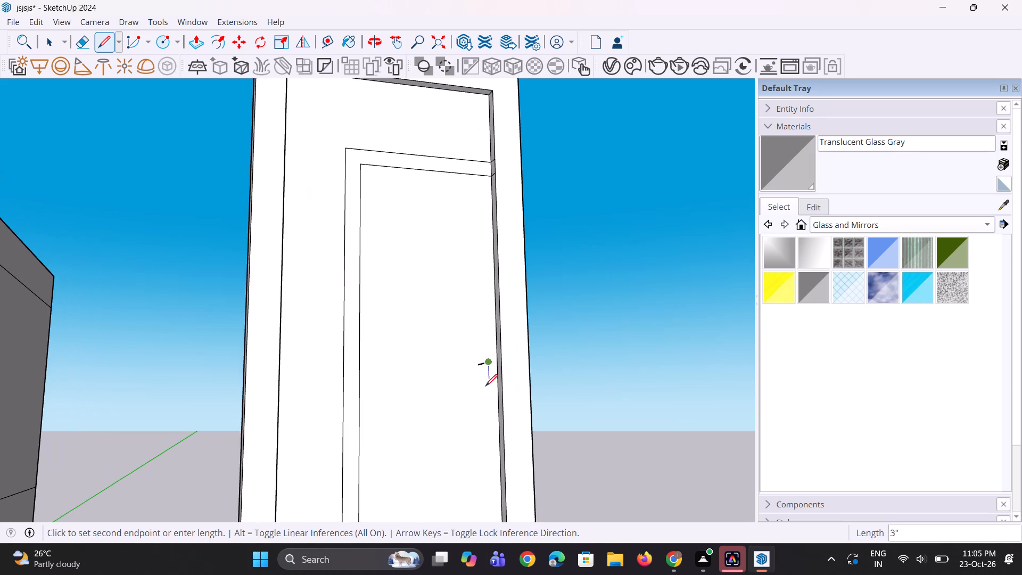
{"action": "left_click", "coordinate": [487, 445]}
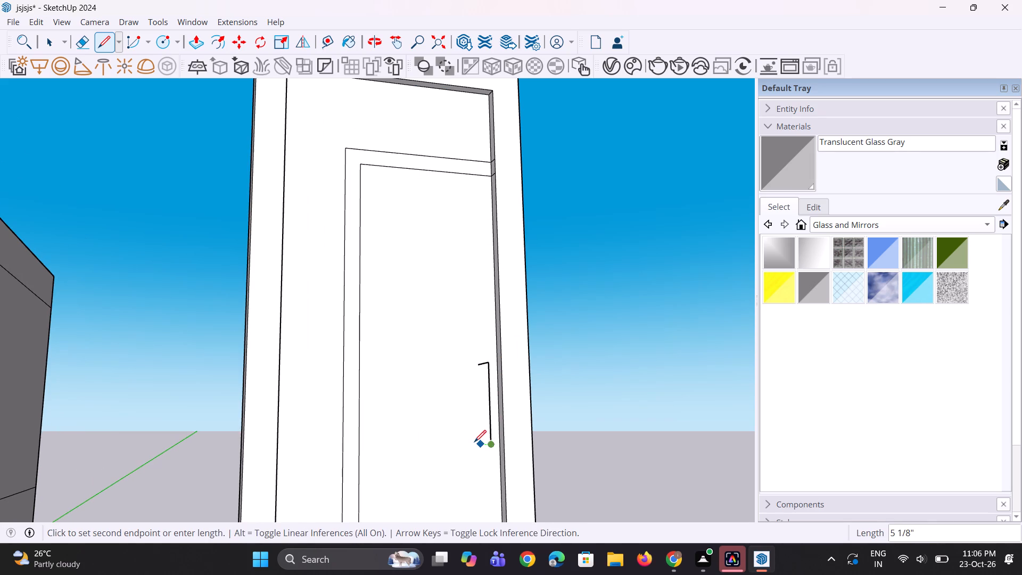
{"action": "left_click", "coordinate": [474, 442]}
{"action": "key", "text": "space"}
{"action": "key", "text": "space"}
Draw a circle of about 1 1/2" radius on the door panel, centred on the inner end of the upper short handle line.
{"action": "scroll", "coordinate": [493, 359], "scroll_direction": "up", "scroll_amount": 1}
{"action": "key", "text": "c"}
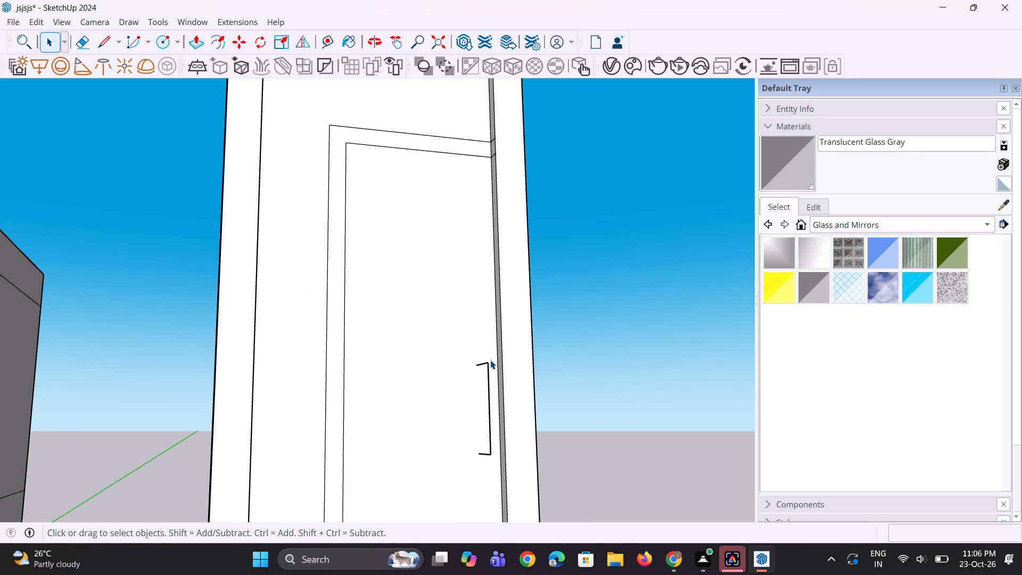
{"action": "scroll", "coordinate": [490, 360], "scroll_direction": "up", "scroll_amount": 1}
{"action": "left_click", "coordinate": [477, 368]}
{"action": "scroll", "coordinate": [477, 368], "scroll_direction": "up", "scroll_amount": 1}
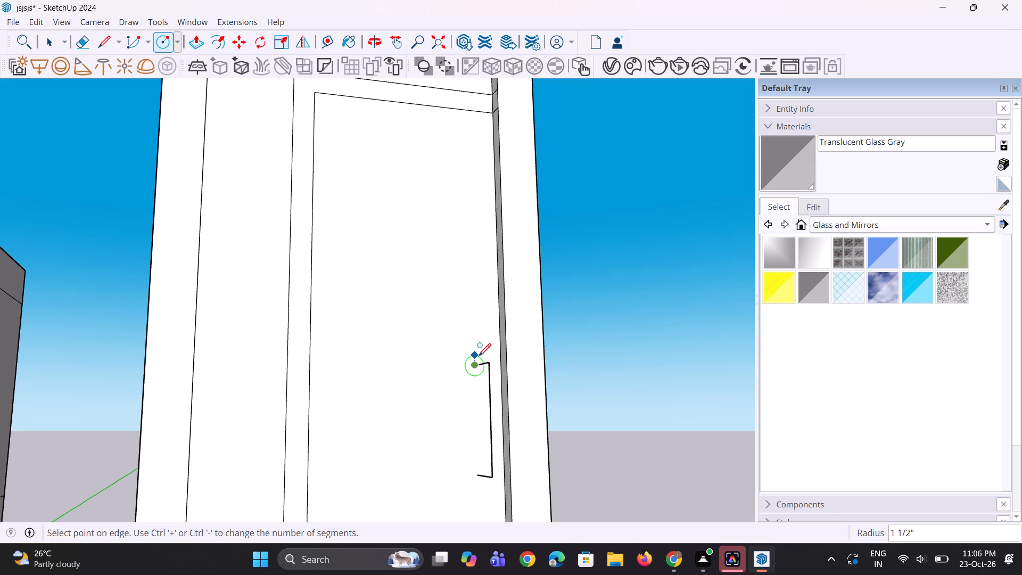
{"action": "left_click", "coordinate": [479, 357]}
{"action": "key", "text": "space"}
{"action": "key", "text": "space"}
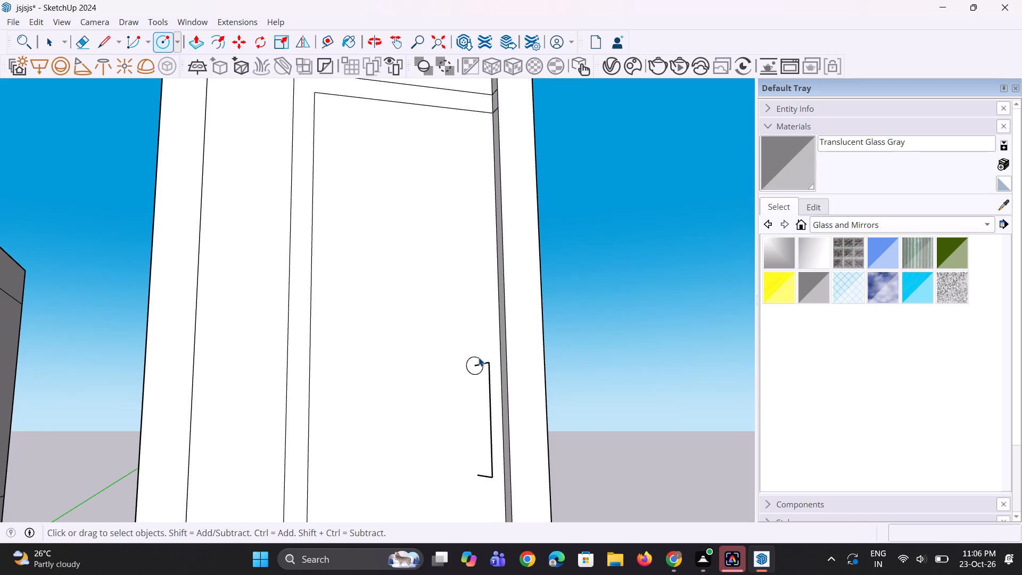
Sweep the circle along the three connected handle lines with Follow Me to form the solid pull handle.
{"action": "scroll", "coordinate": [479, 357], "scroll_direction": "down", "scroll_amount": 3}
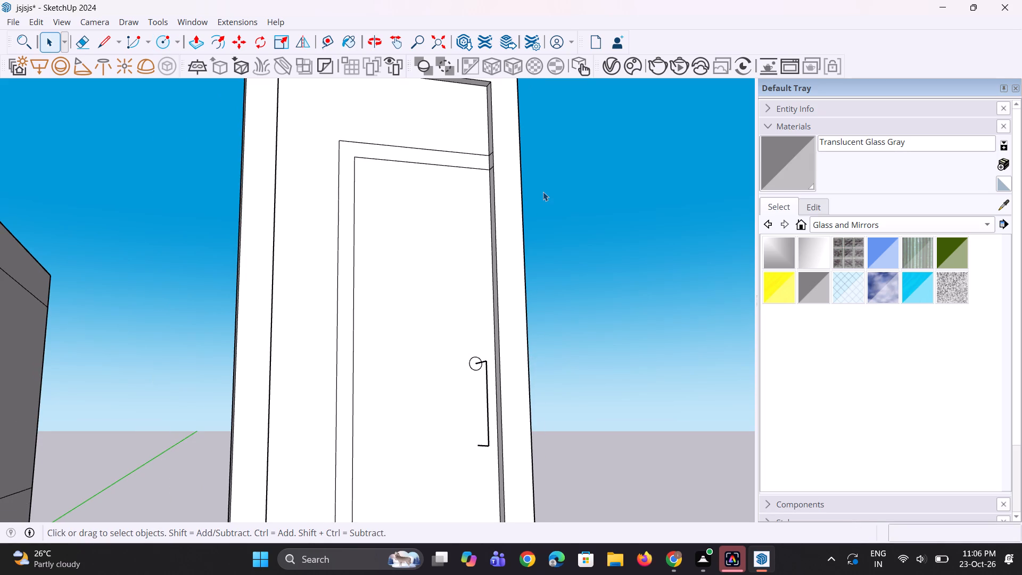
{"action": "scroll", "coordinate": [533, 204], "scroll_direction": "up", "scroll_amount": 2}
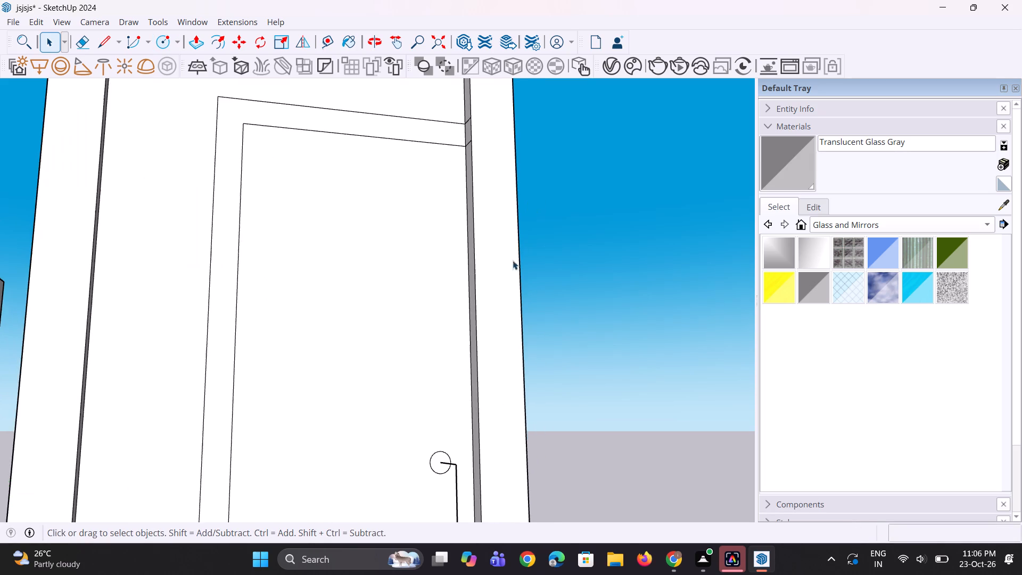
{"action": "scroll", "coordinate": [515, 296], "scroll_direction": "down", "scroll_amount": 5}
{"action": "scroll", "coordinate": [484, 422], "scroll_direction": "up", "scroll_amount": 5}
{"action": "left_click", "coordinate": [480, 425]}
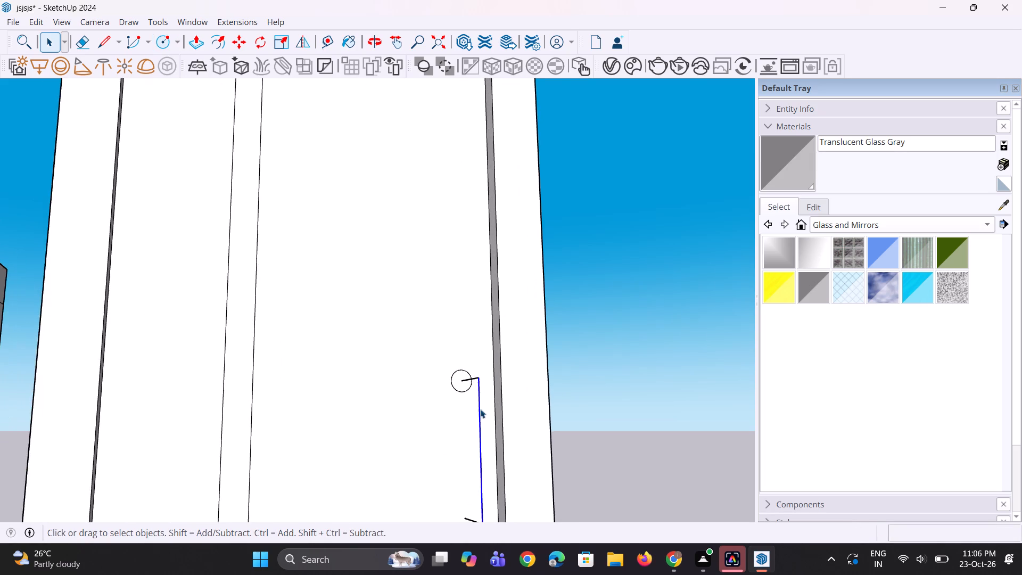
{"action": "scroll", "coordinate": [471, 360], "scroll_direction": "up", "scroll_amount": 3}
{"action": "left_click", "coordinate": [474, 382], "text": "ctrl"}
{"action": "scroll", "coordinate": [483, 356], "scroll_direction": "down", "scroll_amount": 4}
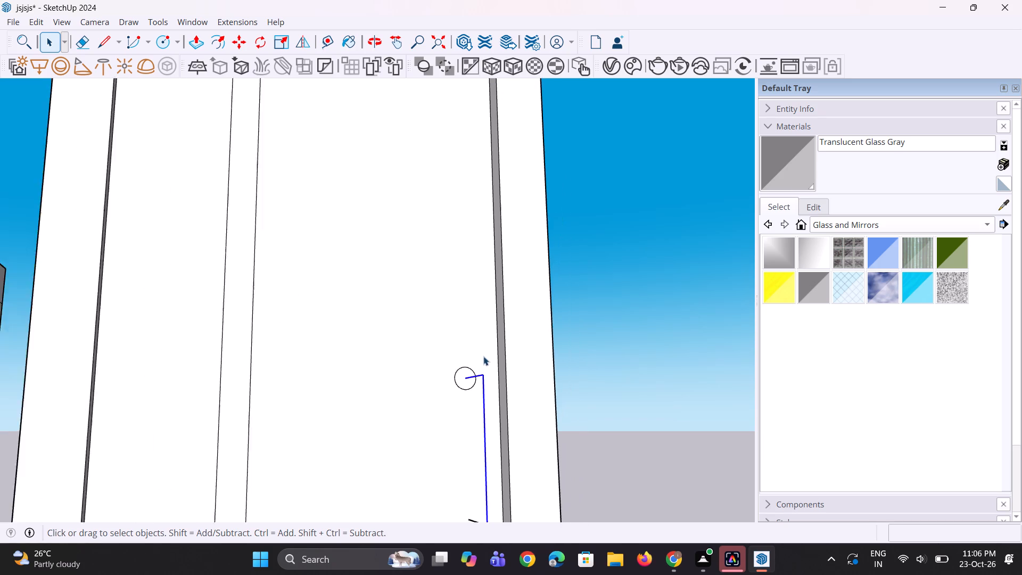
{"action": "scroll", "coordinate": [485, 352], "scroll_direction": "up", "scroll_amount": 2}
{"action": "scroll", "coordinate": [487, 350], "scroll_direction": "down", "scroll_amount": 3}
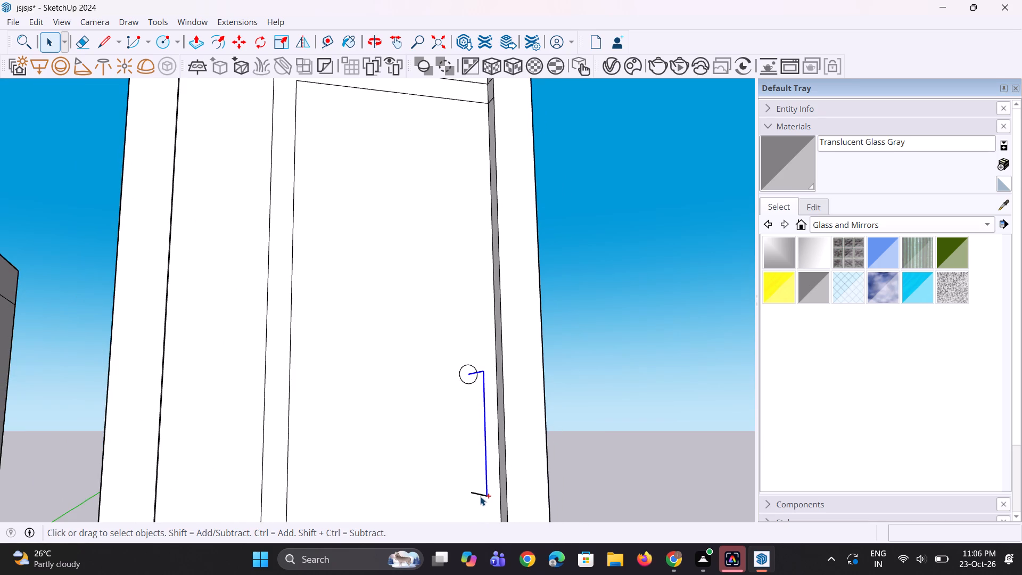
{"action": "left_click", "coordinate": [482, 494], "text": "ctrl"}
{"action": "left_click", "coordinate": [22, 50]}
{"action": "key", "text": "f"}
{"action": "key", "text": "o"}
{"action": "key", "text": "l"}
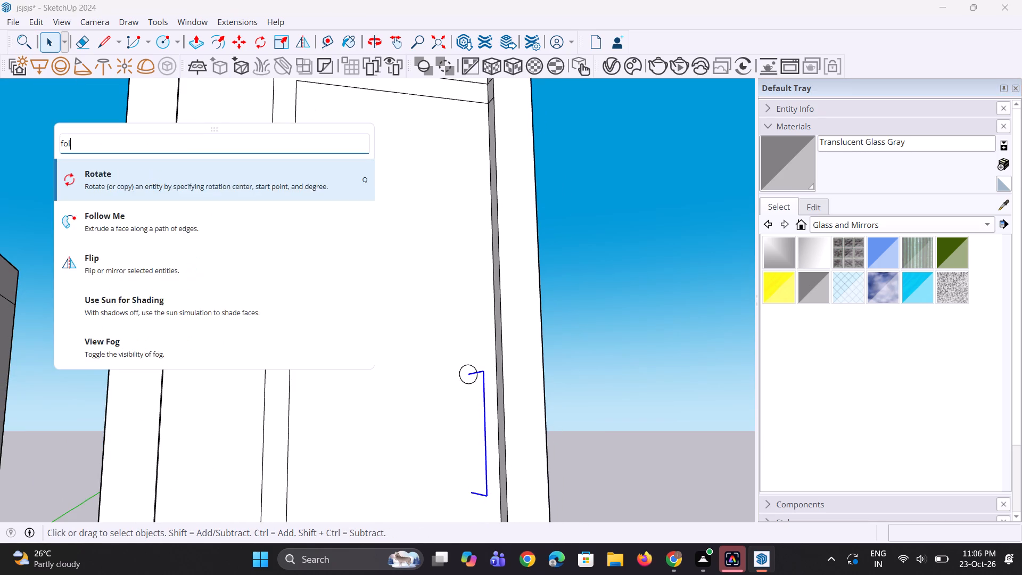
{"action": "key", "text": "l"}
{"action": "left_click", "coordinate": [320, 178]}
{"action": "left_click", "coordinate": [468, 373]}
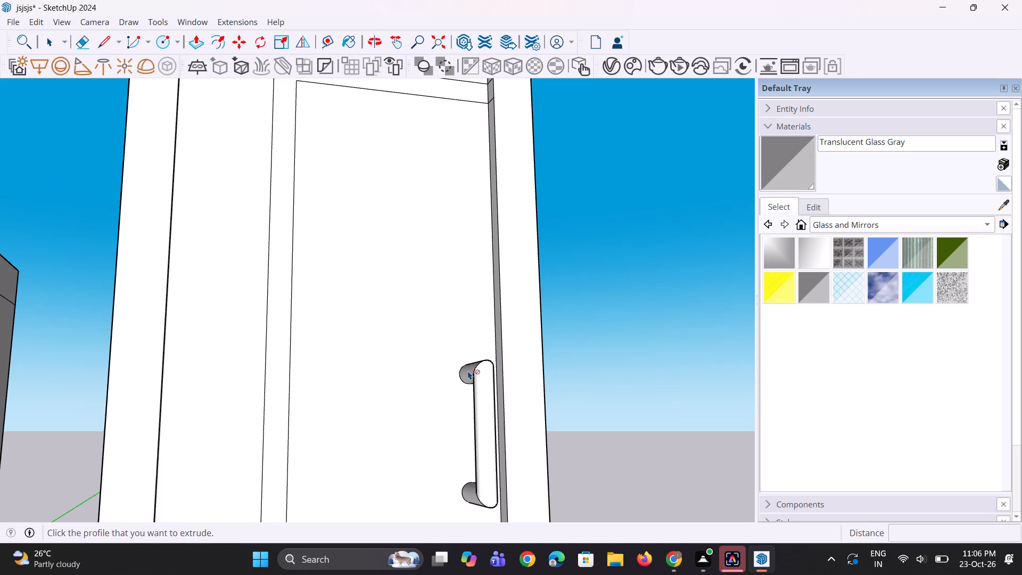
{"action": "scroll", "coordinate": [479, 358], "scroll_direction": "down", "scroll_amount": 5}
{"action": "middle_click_drag", "start_coordinate": [517, 361], "coordinate": [532, 426]}
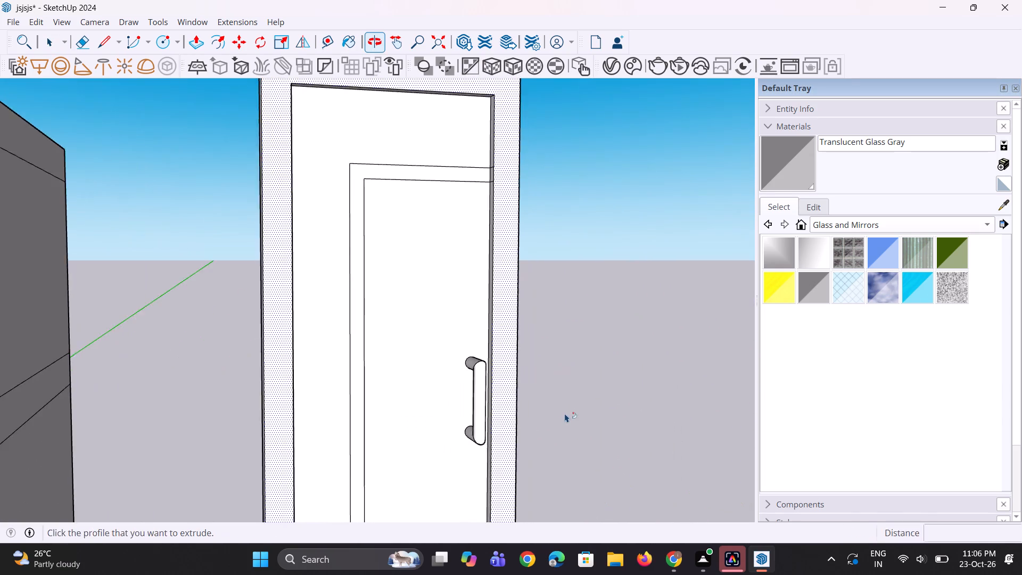
{"action": "key", "text": "space"}
{"action": "scroll", "coordinate": [565, 410], "scroll_direction": "down", "scroll_amount": 5}
{"action": "key", "text": "space"}
Paint the door's outer frame and the narrow L-shaped inner strip with Wood Veneer 01 from the Wood materials.
{"action": "middle_click_drag", "start_coordinate": [545, 373], "coordinate": [479, 381]}
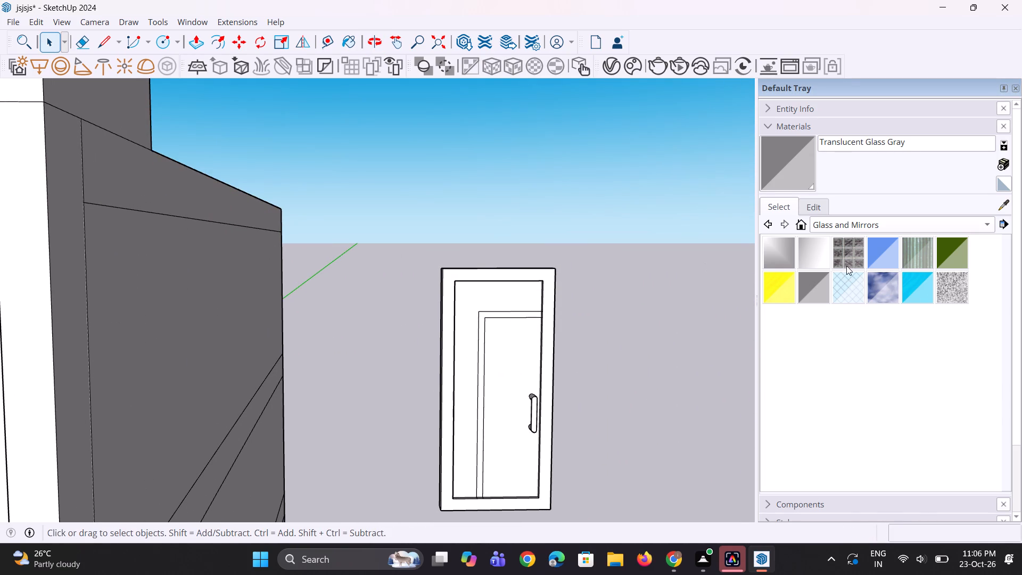
{"action": "left_click", "coordinate": [845, 228]}
{"action": "left_click", "coordinate": [821, 339]}
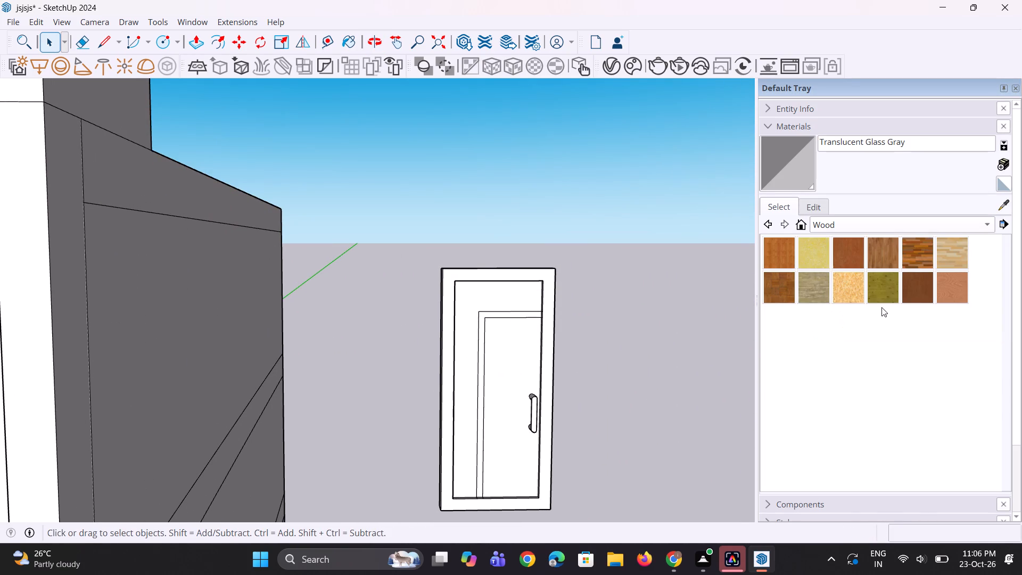
{"action": "left_click", "coordinate": [898, 288]}
{"action": "left_click", "coordinate": [909, 297]}
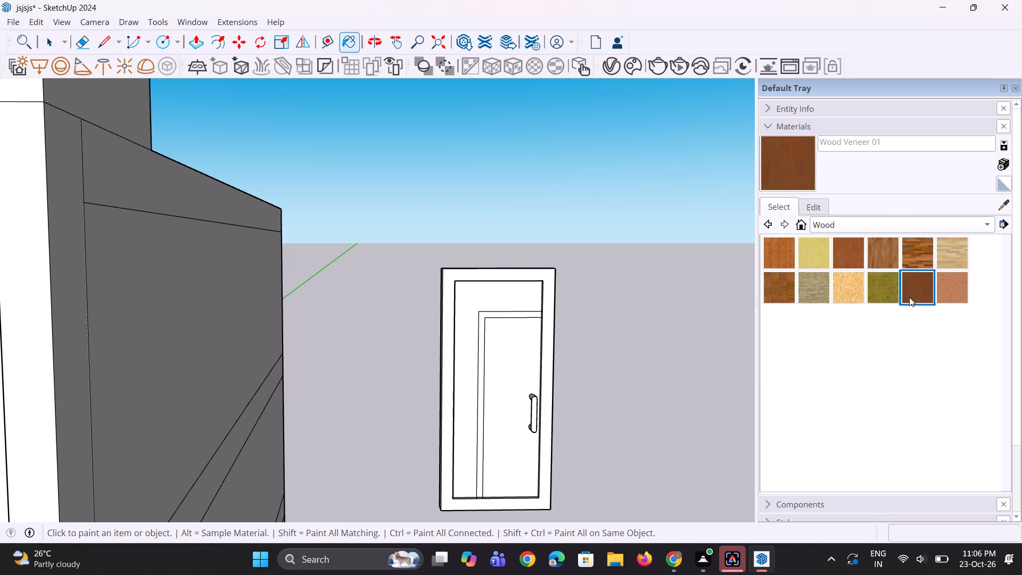
{"action": "scroll", "coordinate": [522, 381], "scroll_direction": "up", "scroll_amount": 1}
{"action": "left_click", "coordinate": [554, 385]}
{"action": "scroll", "coordinate": [540, 366], "scroll_direction": "up", "scroll_amount": 4}
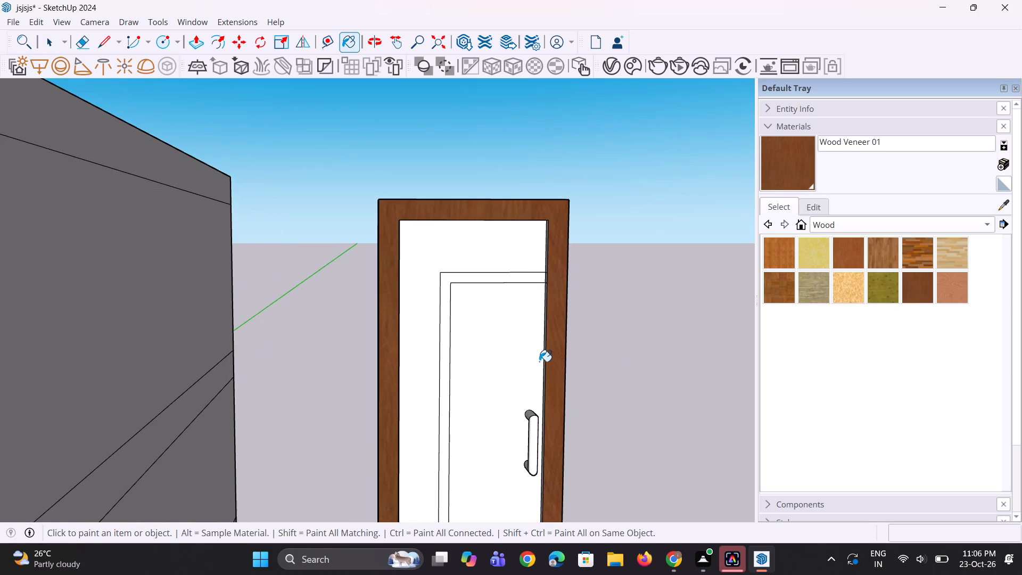
{"action": "left_click", "coordinate": [510, 279]}
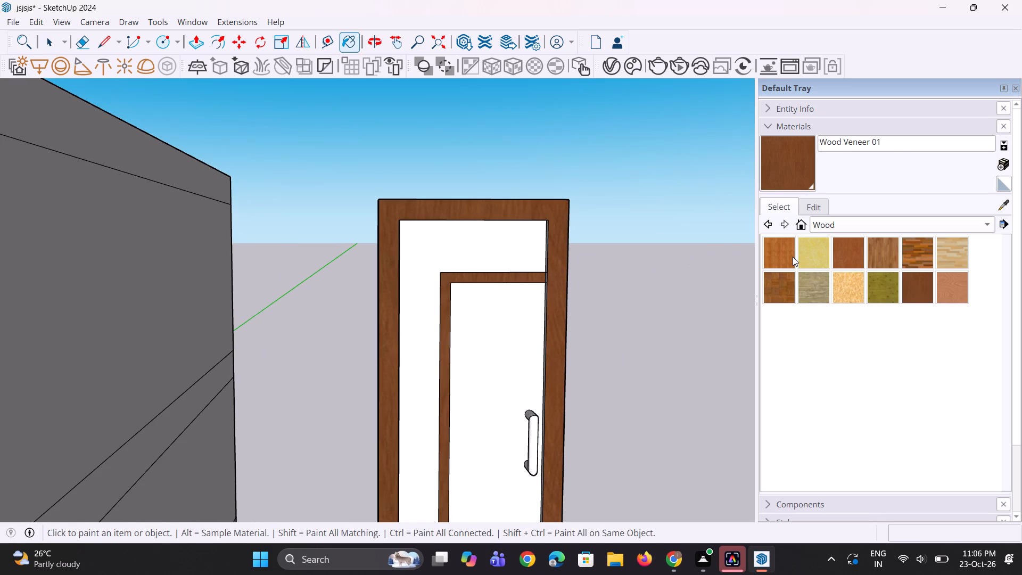
Paint the door's L-shaped outer panel and the inner panel with Wood Bamboo.
{"action": "left_click", "coordinate": [793, 257]}
{"action": "left_click", "coordinate": [537, 260]}
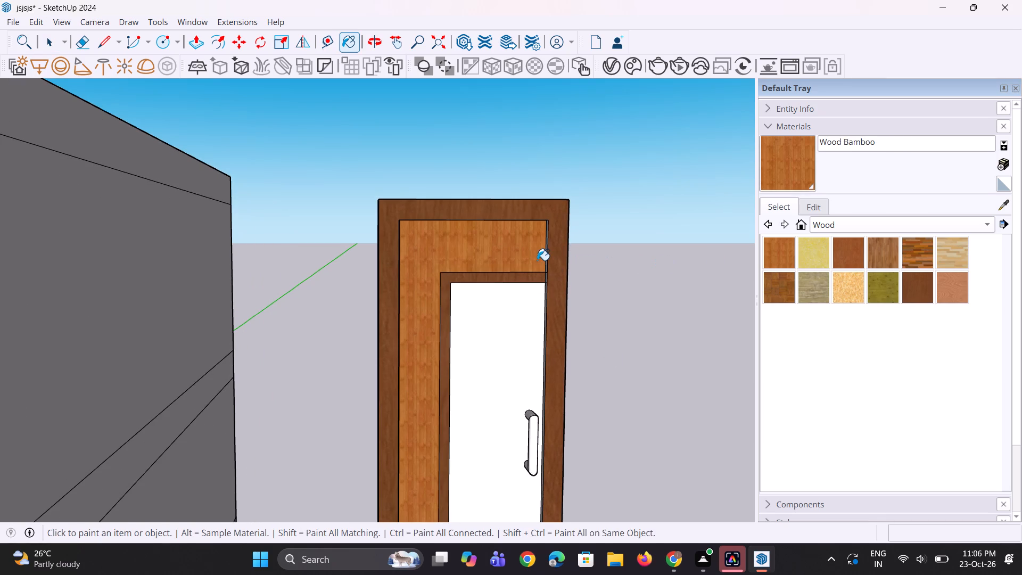
{"action": "left_click", "coordinate": [466, 323]}
{"action": "scroll", "coordinate": [490, 290], "scroll_direction": "down", "scroll_amount": 8}
{"action": "middle_click_drag", "start_coordinate": [517, 379], "coordinate": [513, 352]}
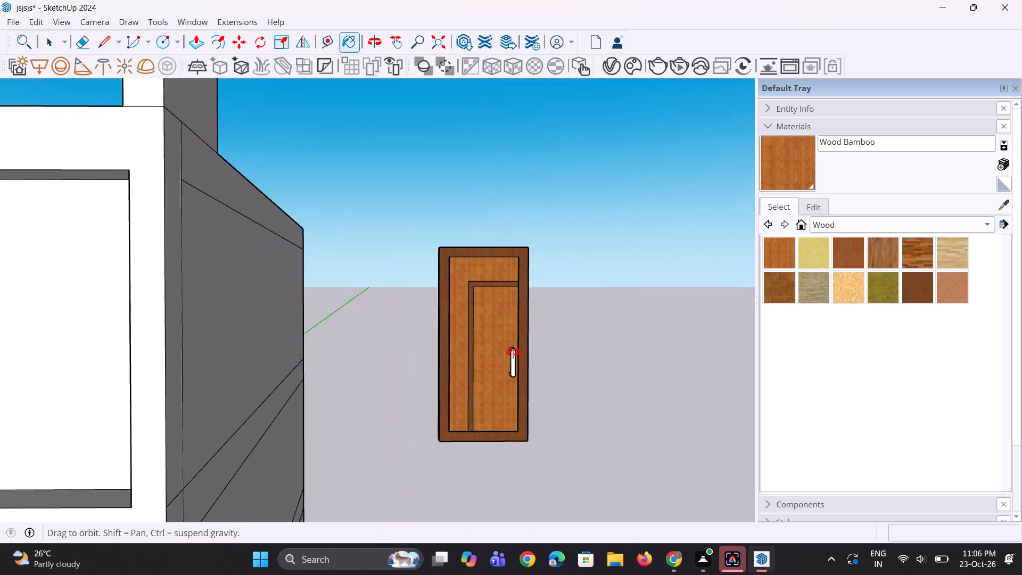
{"action": "middle_click_drag", "start_coordinate": [513, 352], "coordinate": [513, 352]}
{"action": "key", "text": "space"}
{"action": "key", "text": "space"}
Paint the handle's grip and both of its mounting ends with Color M08 from the Colors materials.
{"action": "scroll", "coordinate": [810, 250], "scroll_direction": "up", "scroll_amount": 2}
{"action": "scroll", "coordinate": [845, 215], "scroll_direction": "up", "scroll_amount": 1}
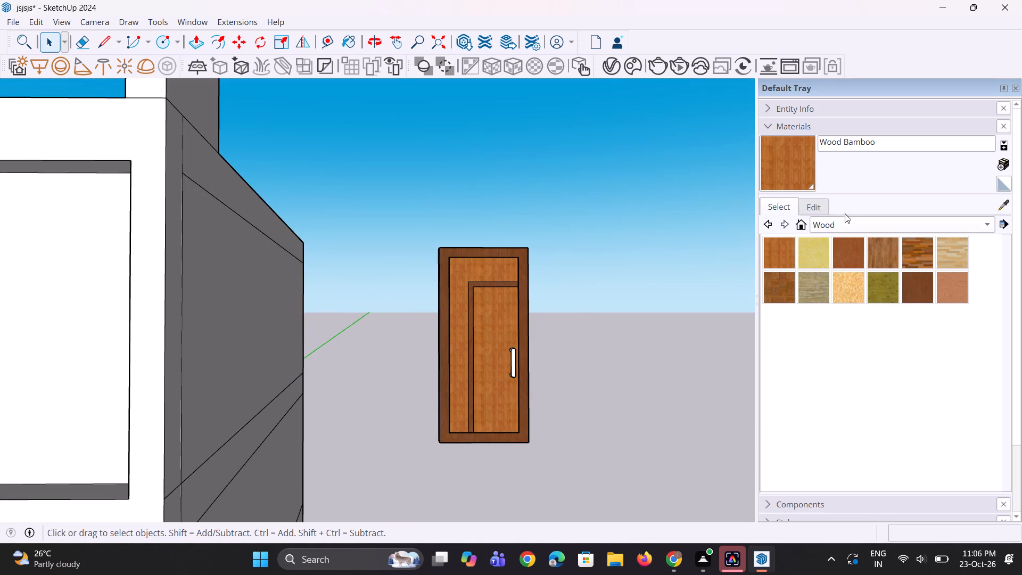
{"action": "left_click", "coordinate": [825, 223]}
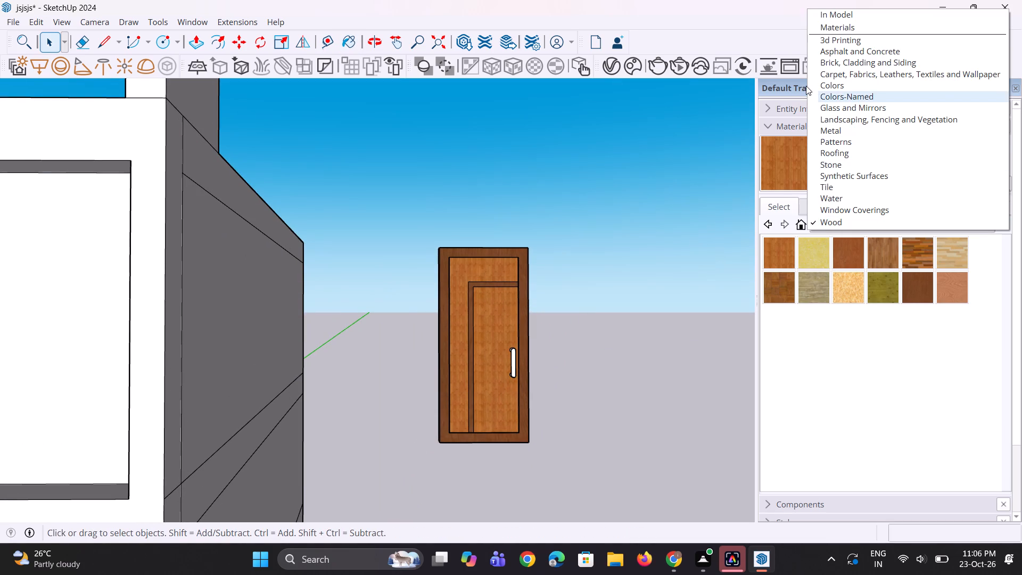
{"action": "left_click", "coordinate": [809, 84]}
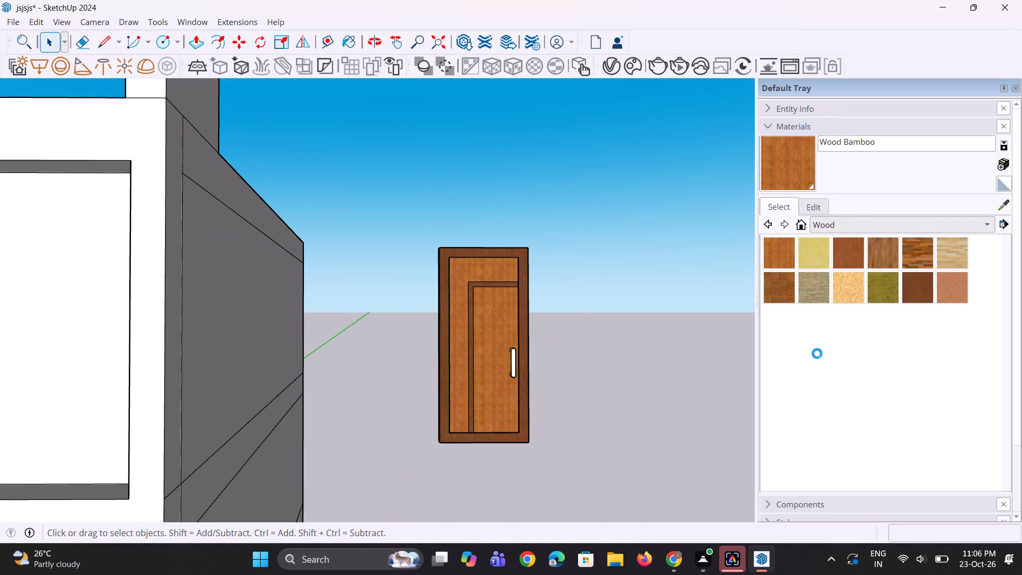
{"action": "scroll", "coordinate": [817, 354], "scroll_direction": "down", "scroll_amount": 14}
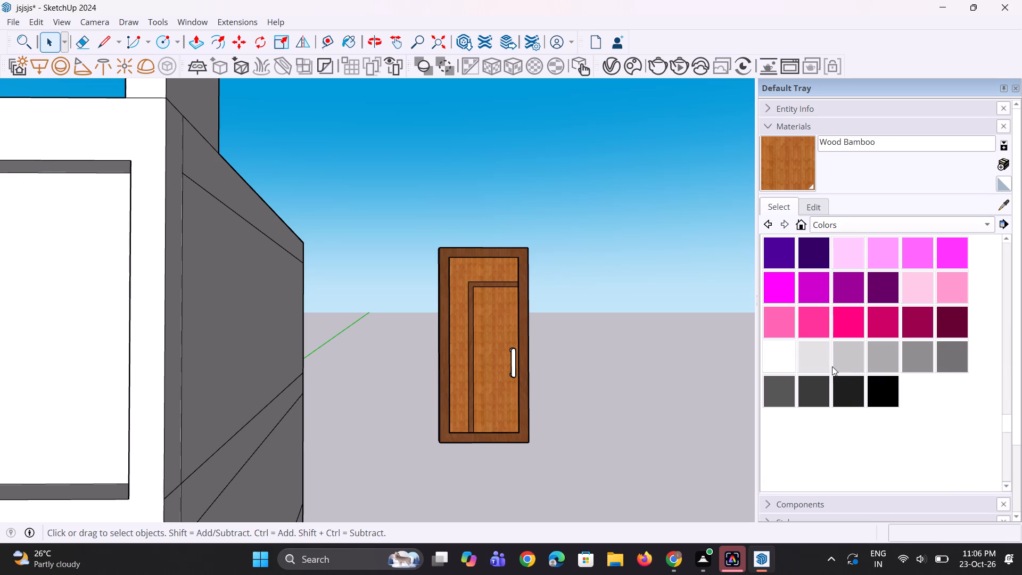
{"action": "left_click", "coordinate": [851, 395]}
{"action": "scroll", "coordinate": [537, 372], "scroll_direction": "up", "scroll_amount": 6}
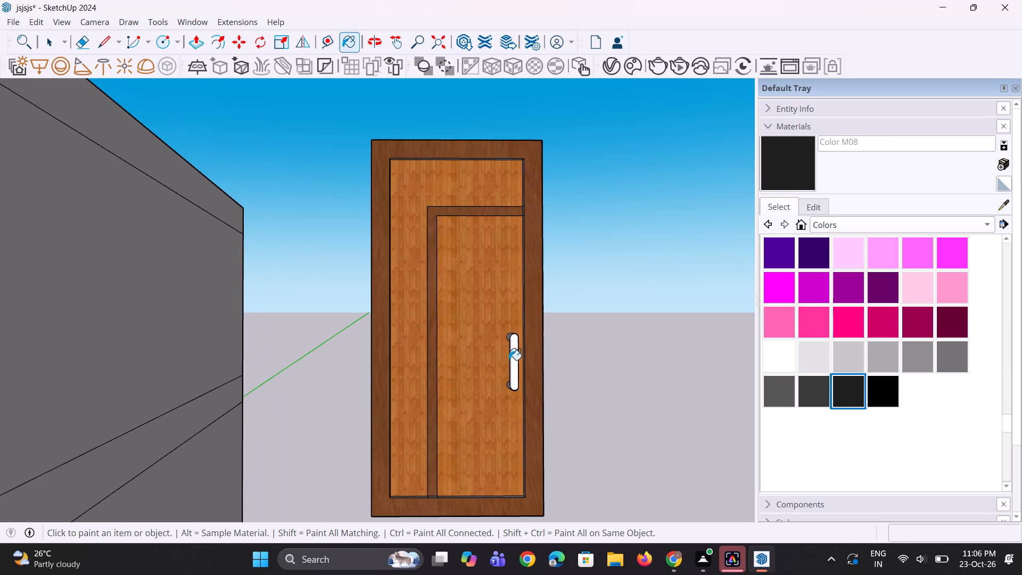
{"action": "left_click", "coordinate": [513, 363]}
{"action": "scroll", "coordinate": [513, 343], "scroll_direction": "up", "scroll_amount": 6}
{"action": "left_click", "coordinate": [509, 330]}
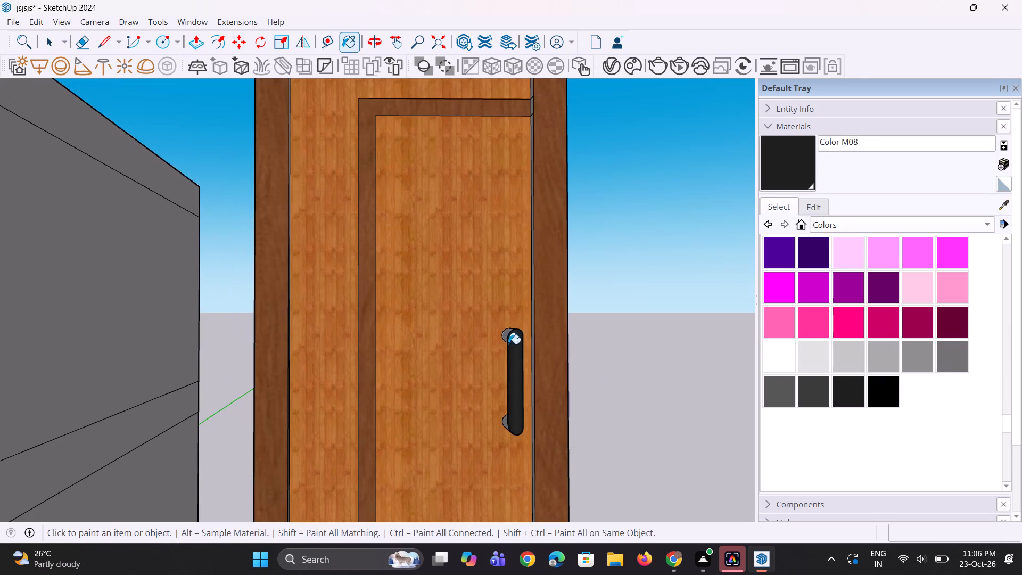
{"action": "scroll", "coordinate": [507, 424], "scroll_direction": "up", "scroll_amount": 2}
{"action": "left_click", "coordinate": [507, 426]}
{"action": "scroll", "coordinate": [511, 400], "scroll_direction": "down", "scroll_amount": 4}
{"action": "middle_click", "coordinate": [522, 402]}
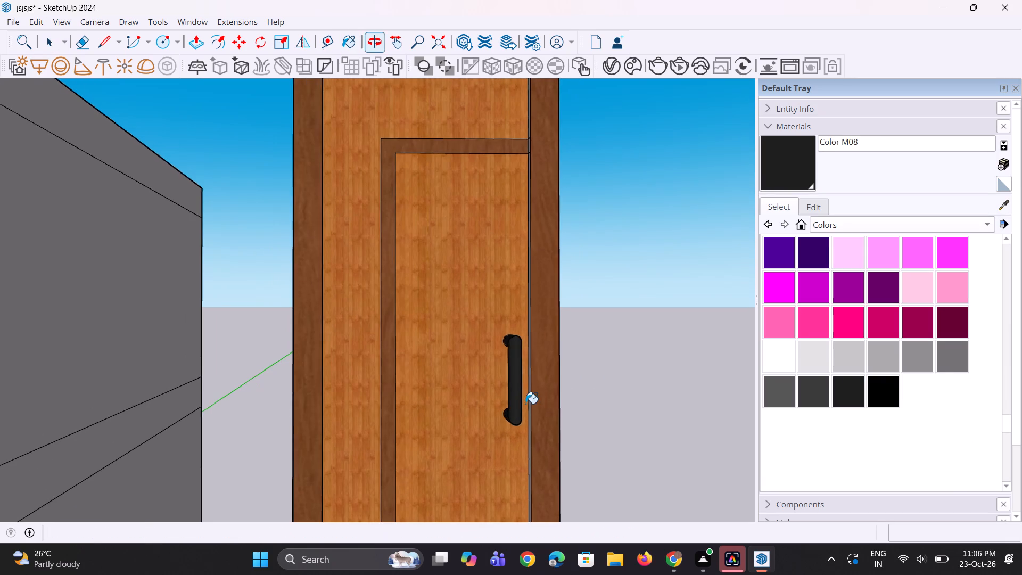
{"action": "scroll", "coordinate": [530, 391], "scroll_direction": "down", "scroll_amount": 10}
{"action": "key", "text": "space"}
{"action": "key", "text": "space"}
{"action": "key", "text": "space"}
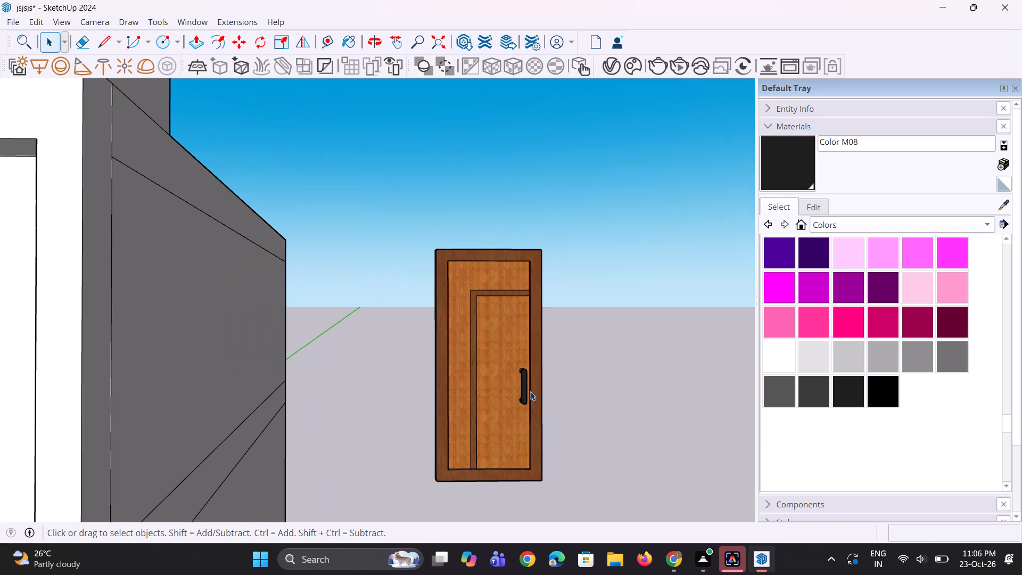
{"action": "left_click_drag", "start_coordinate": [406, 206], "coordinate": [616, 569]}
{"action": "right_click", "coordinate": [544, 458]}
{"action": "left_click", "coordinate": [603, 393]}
Select the complete door with its frame and handle and make it a group.
{"action": "left_click_drag", "start_coordinate": [369, 176], "coordinate": [667, 507]}
{"action": "right_click", "coordinate": [506, 379]}
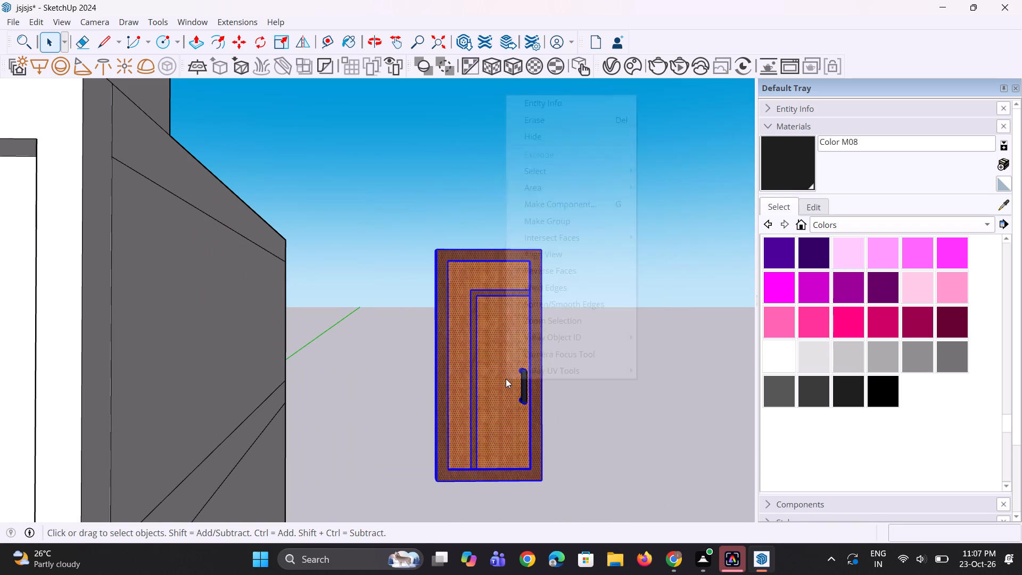
{"action": "left_click", "coordinate": [556, 222]}
Copy the upper-floor window rectangle off the facade into the open space beyond the wooden door, about 51' 4 1/2" away.
{"action": "scroll", "coordinate": [556, 221], "scroll_direction": "down", "scroll_amount": 6}
{"action": "middle_click_drag", "start_coordinate": [556, 247], "coordinate": [566, 321]}
{"action": "scroll", "coordinate": [566, 321], "scroll_direction": "up", "scroll_amount": 1}
{"action": "key", "text": "space"}
{"action": "key", "text": "space"}
{"action": "scroll", "coordinate": [571, 300], "scroll_direction": "down", "scroll_amount": 4}
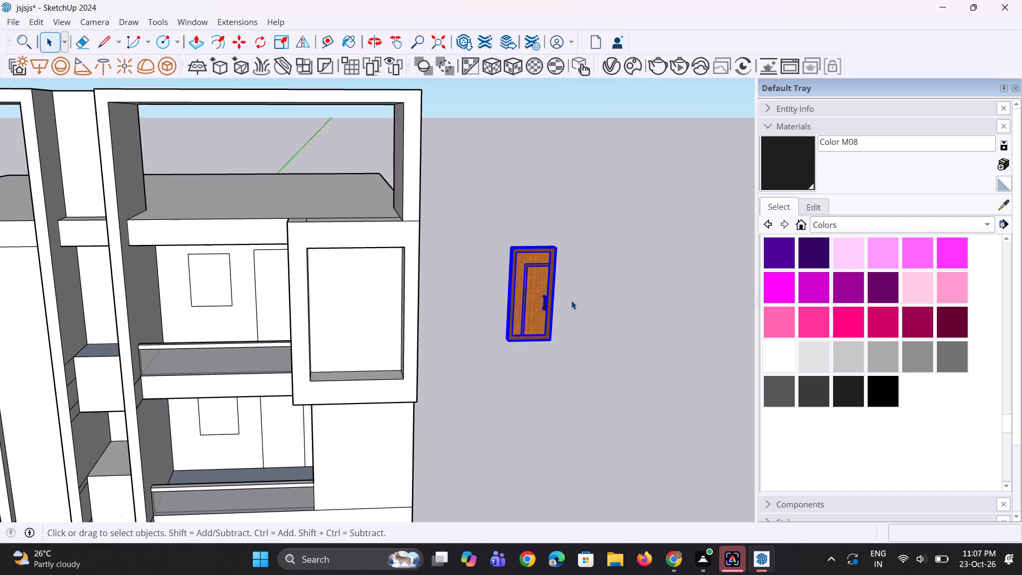
{"action": "scroll", "coordinate": [678, 244], "scroll_direction": "down", "scroll_amount": 2}
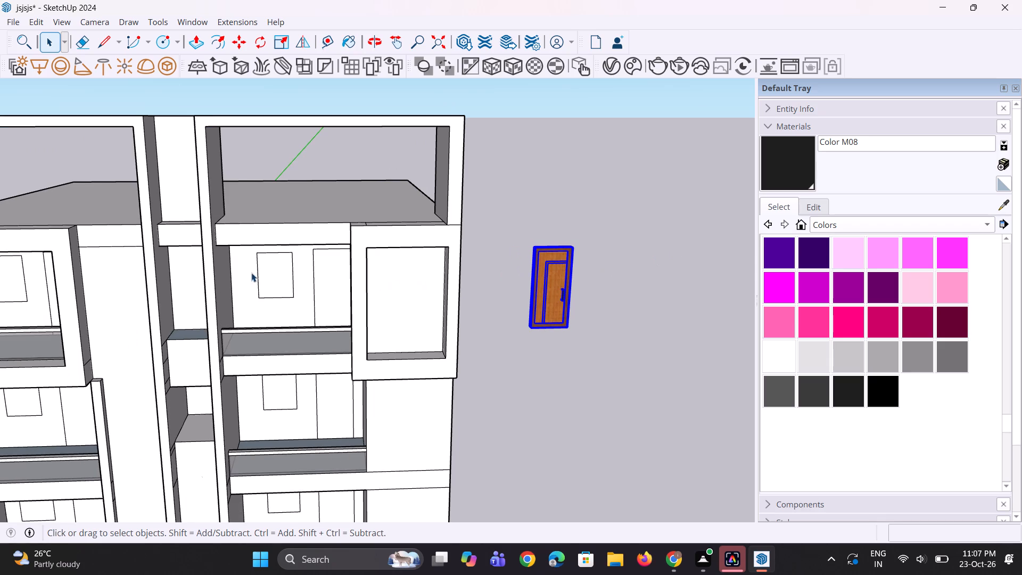
{"action": "key", "text": "space"}
{"action": "key", "text": "space"}
{"action": "left_click", "coordinate": [267, 289]}
{"action": "key", "text": "m"}
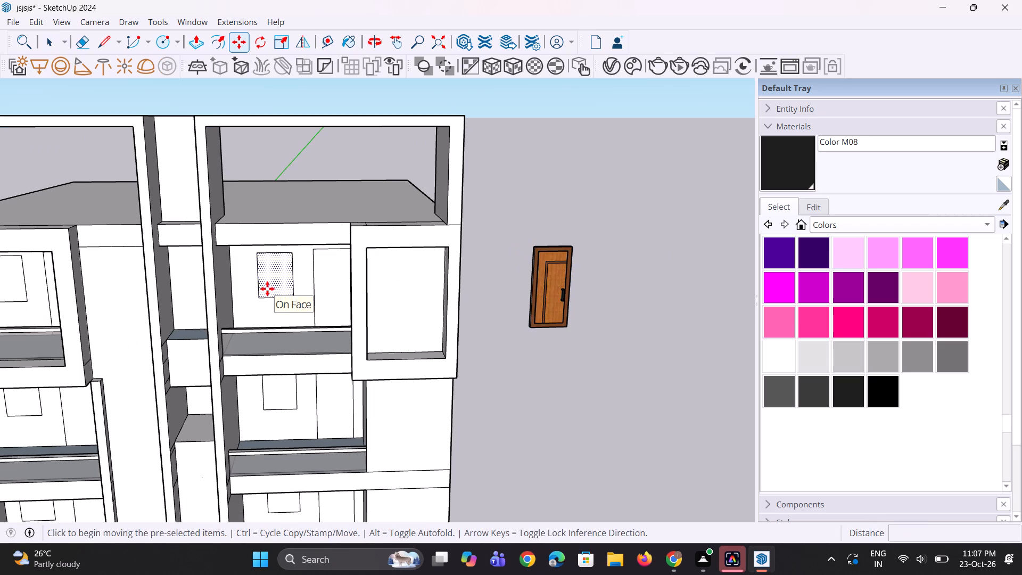
{"action": "left_click", "coordinate": [267, 289]}
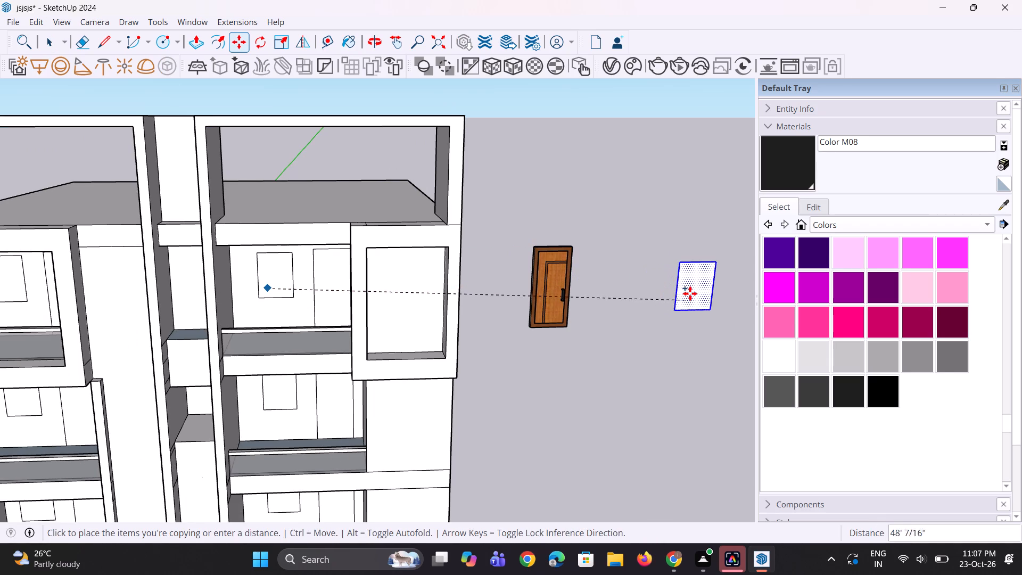
{"action": "left_click", "coordinate": [691, 282]}
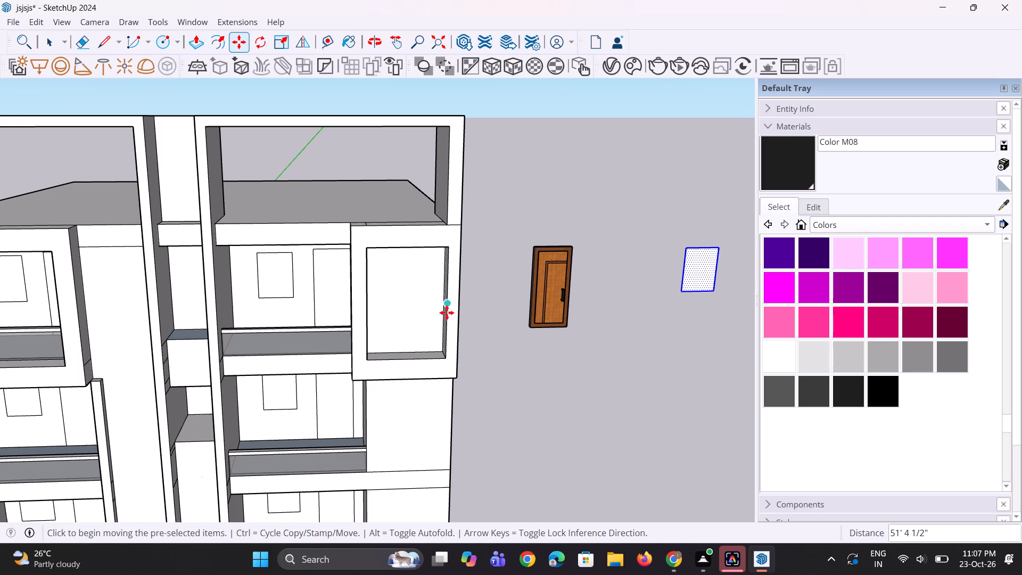
Extrude the copied window rectangle 3" with Push/Pull.
{"action": "scroll", "coordinate": [446, 314], "scroll_direction": "down", "scroll_amount": 4}
{"action": "middle_click_drag", "start_coordinate": [671, 358], "coordinate": [558, 324]}
{"action": "scroll", "coordinate": [646, 287], "scroll_direction": "up", "scroll_amount": 1}
{"action": "key", "text": "p"}
{"action": "left_click", "coordinate": [652, 282]}
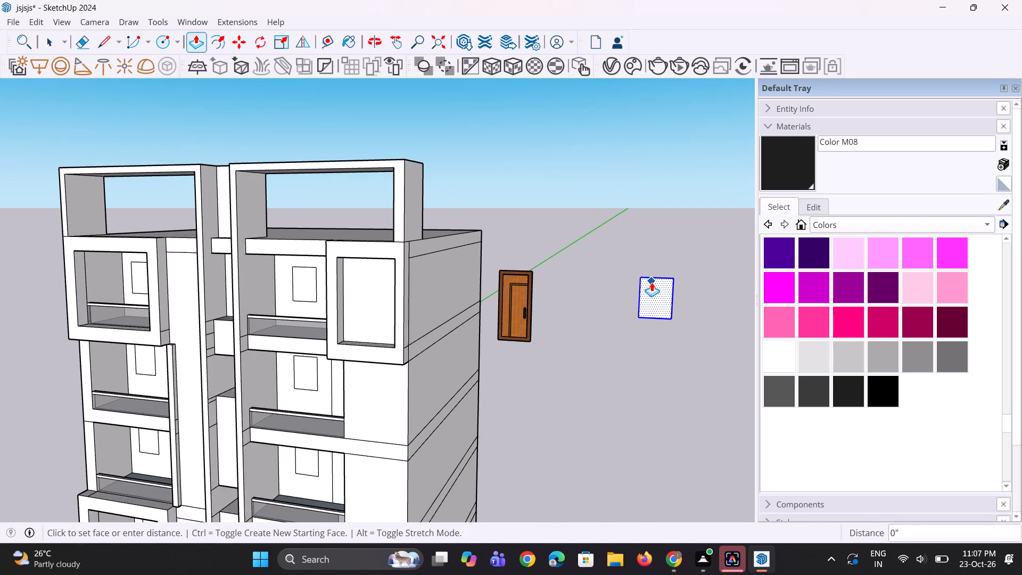
{"action": "type", "text": "3\""}
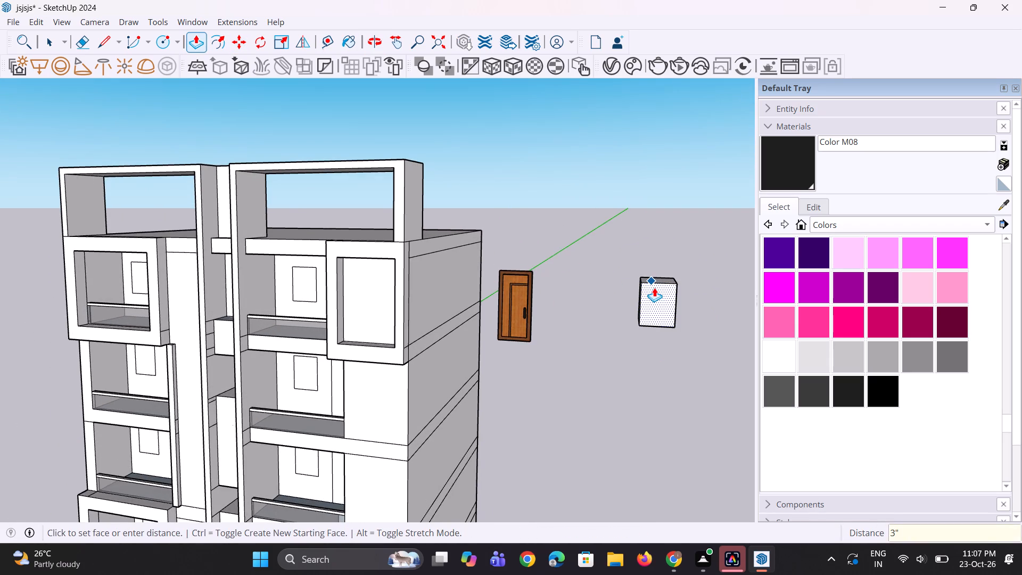
{"action": "key", "text": "Return"}
{"action": "key", "text": "space"}
{"action": "left_click", "coordinate": [646, 354]}
Offset the window's front face outline inward by about 4 1/4" to form the frame border.
{"action": "scroll", "coordinate": [646, 307], "scroll_direction": "up", "scroll_amount": 3}
{"action": "left_click", "coordinate": [646, 306]}
{"action": "scroll", "coordinate": [641, 292], "scroll_direction": "up", "scroll_amount": 1}
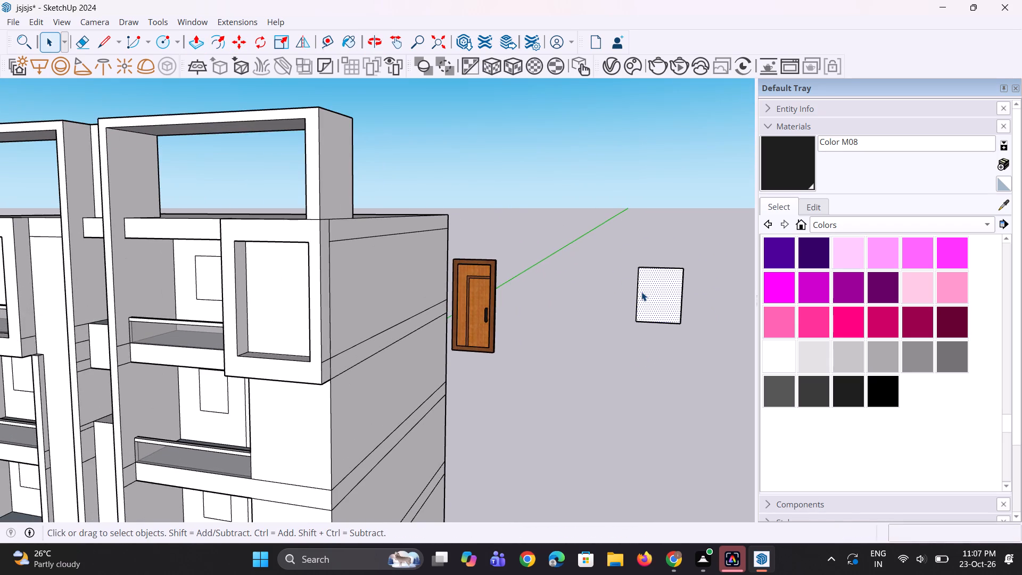
{"action": "key", "text": "f"}
{"action": "left_click", "coordinate": [639, 287]}
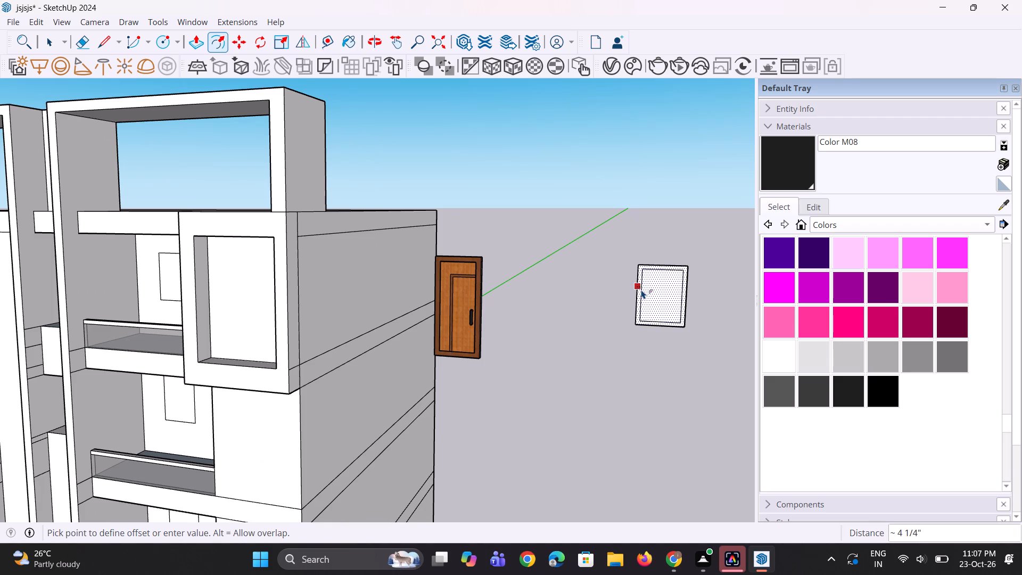
{"action": "left_click", "coordinate": [641, 290]}
{"action": "key", "text": "space"}
{"action": "left_click", "coordinate": [626, 360]}
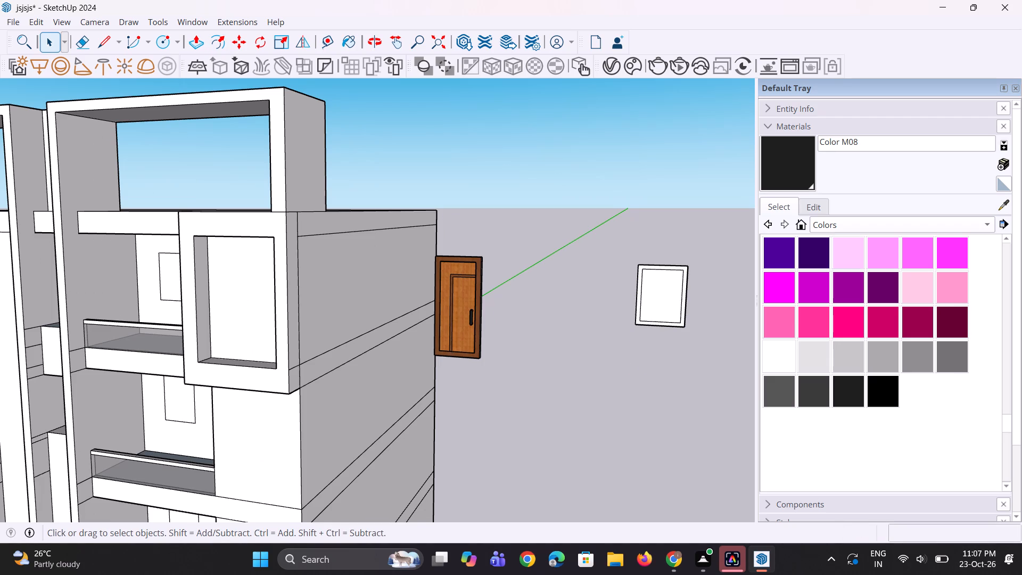
{"action": "left_click", "coordinate": [592, 211]}
Draw two short lines about 4 1/4" long from the inner outline's corners to the window's outer edge nearest the door, closing off a vertical strip.
{"action": "scroll", "coordinate": [653, 270], "scroll_direction": "up", "scroll_amount": 2}
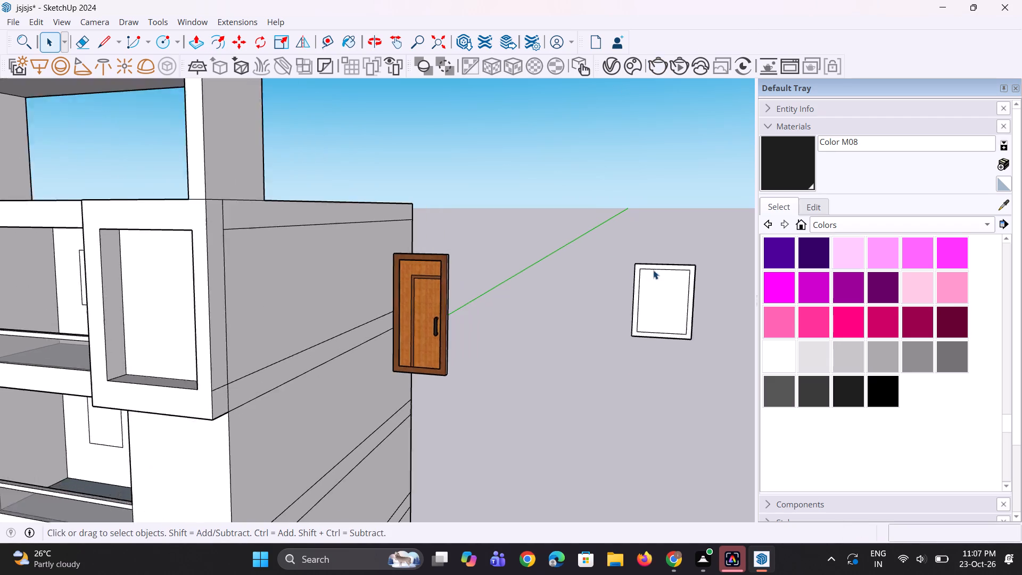
{"action": "scroll", "coordinate": [653, 270], "scroll_direction": "up", "scroll_amount": 7}
{"action": "key", "text": "l"}
{"action": "scroll", "coordinate": [647, 262], "scroll_direction": "up", "scroll_amount": 1}
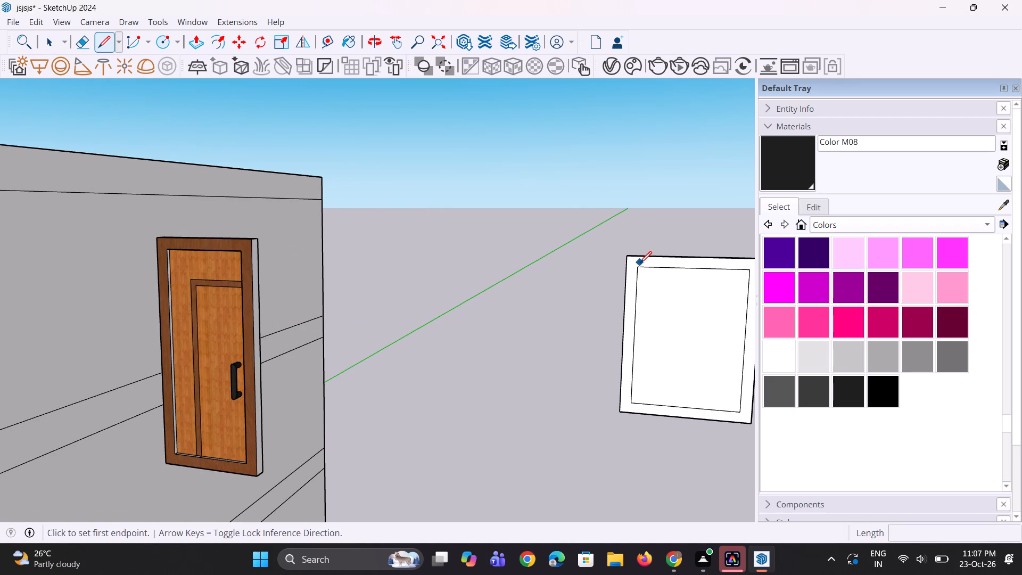
{"action": "left_click", "coordinate": [640, 267]}
{"action": "left_click", "coordinate": [629, 267]}
{"action": "scroll", "coordinate": [619, 391], "scroll_direction": "up", "scroll_amount": 1}
{"action": "left_click", "coordinate": [631, 404]}
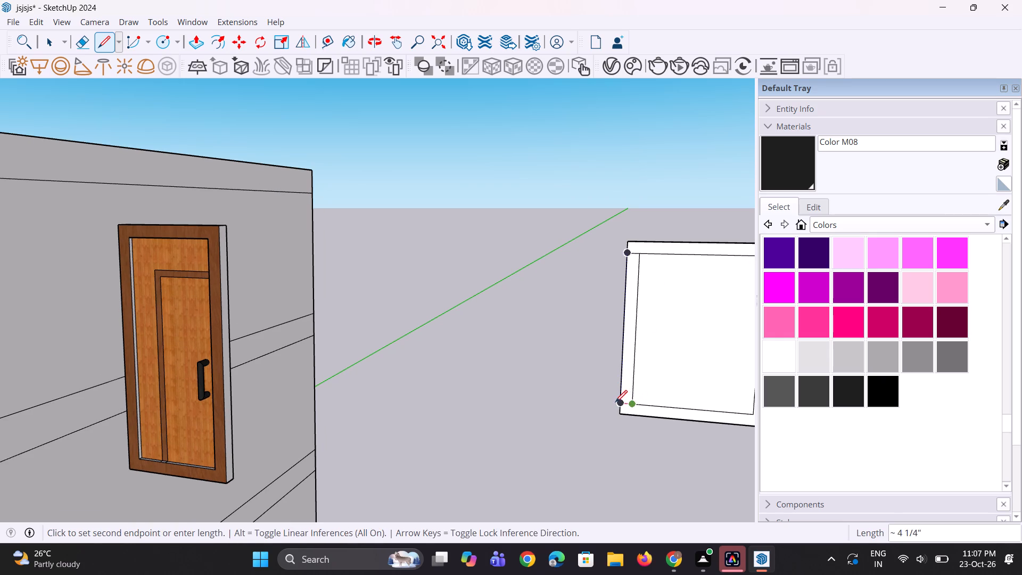
{"action": "left_click", "coordinate": [615, 402]}
Copy the vertical frame strip about 3' 8 3/4" to the opposite side and divide the distance by 2 to add a central mullion.
{"action": "key", "text": "space"}
{"action": "left_click", "coordinate": [625, 397]}
{"action": "key", "text": "m"}
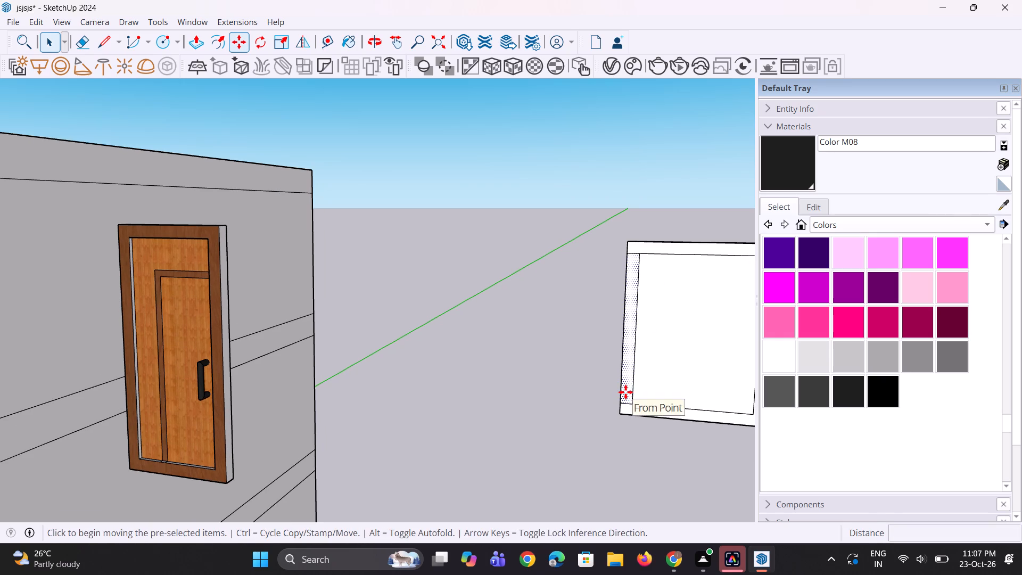
{"action": "scroll", "coordinate": [580, 396], "scroll_direction": "down", "scroll_amount": 3}
{"action": "scroll", "coordinate": [608, 398], "scroll_direction": "up", "scroll_amount": 3}
{"action": "left_click", "coordinate": [613, 403]}
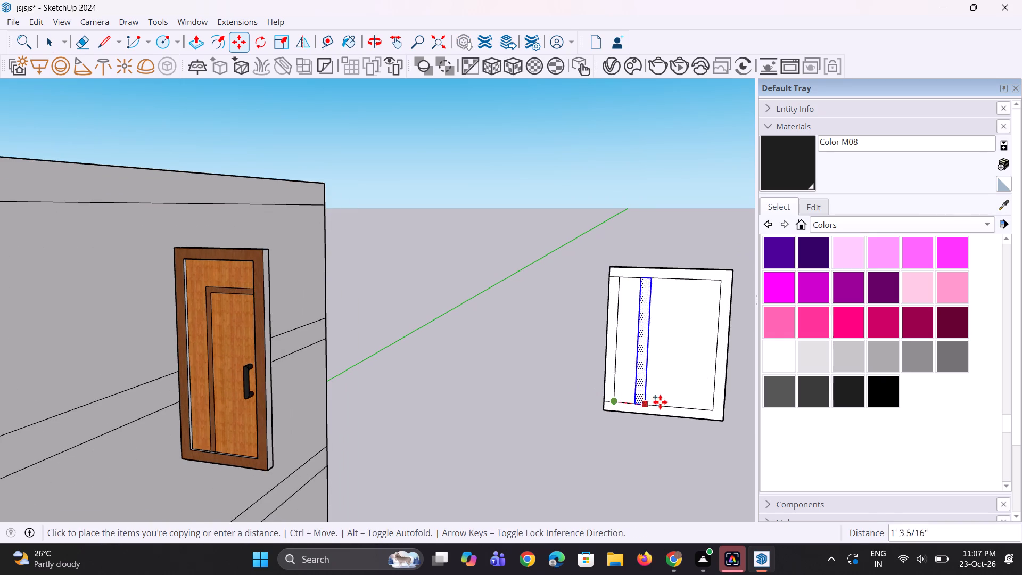
{"action": "left_click", "coordinate": [721, 407]}
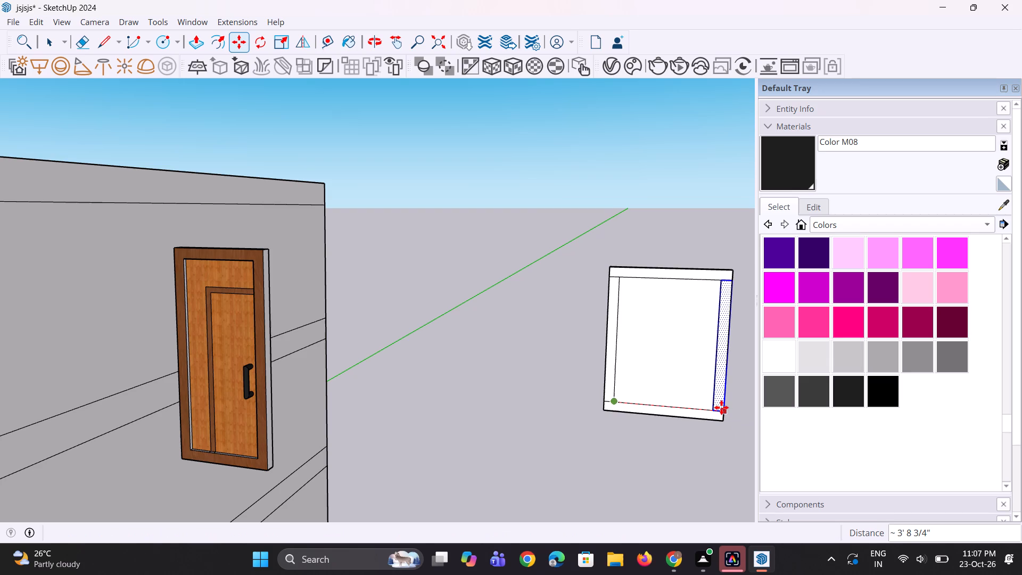
{"action": "type", "text": "/2"}
{"action": "key", "text": "Return"}
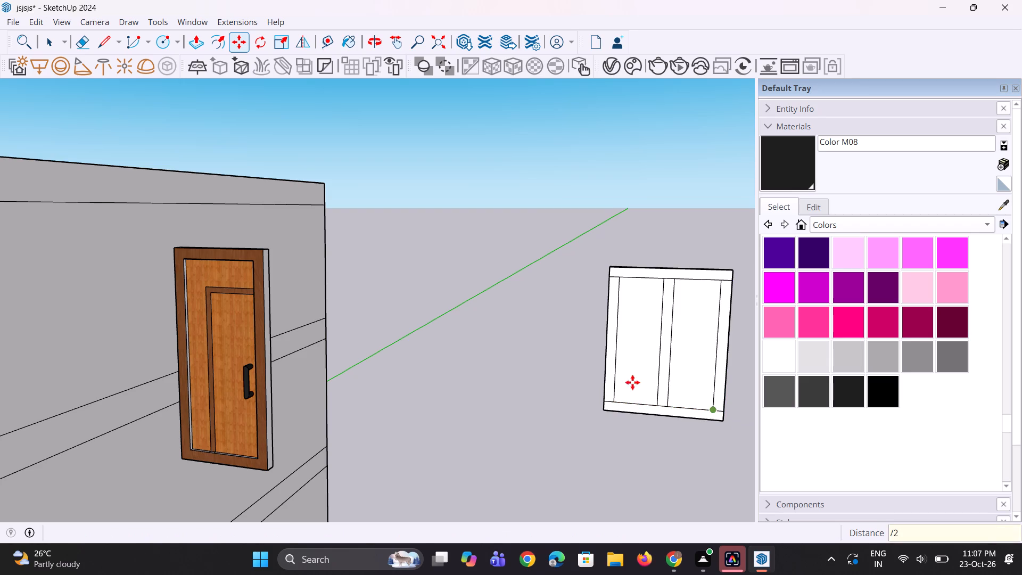
Erase the two leftover short edges at the upper and lower corners of the window frame's side nearest the door.
{"action": "key", "text": "space"}
{"action": "key", "text": "space"}
{"action": "scroll", "coordinate": [458, 374], "scroll_direction": "down", "scroll_amount": 4}
{"action": "scroll", "coordinate": [641, 280], "scroll_direction": "up", "scroll_amount": 4}
{"action": "scroll", "coordinate": [487, 346], "scroll_direction": "up", "scroll_amount": 3}
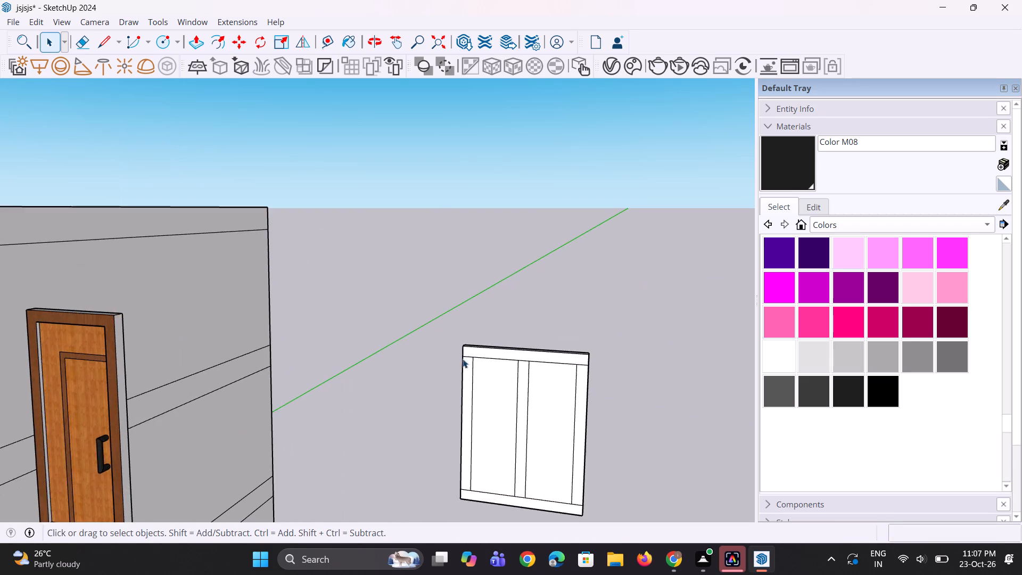
{"action": "scroll", "coordinate": [463, 359], "scroll_direction": "up", "scroll_amount": 4}
{"action": "key", "text": "e"}
{"action": "left_click_drag", "start_coordinate": [577, 275], "coordinate": [580, 298]}
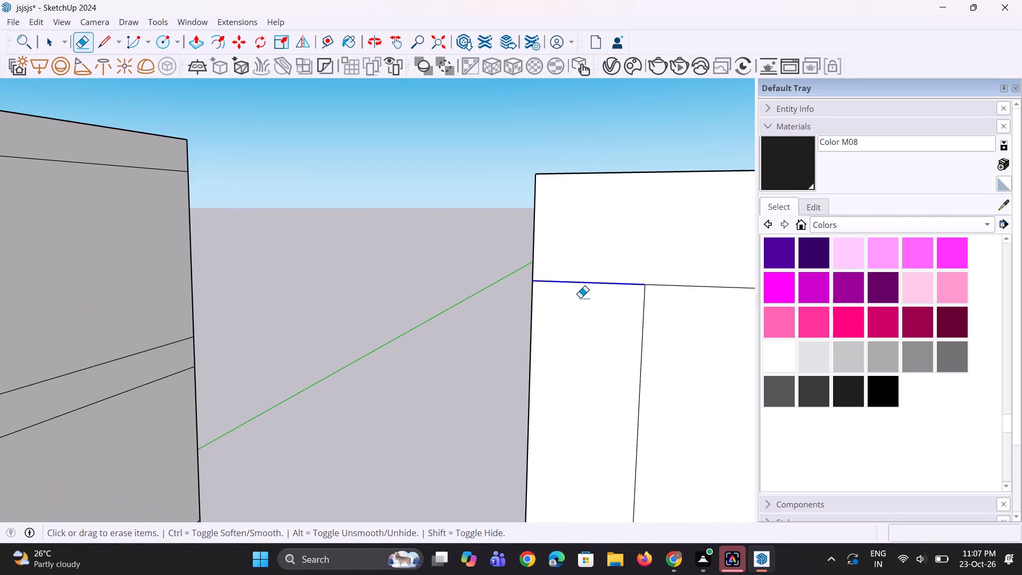
{"action": "scroll", "coordinate": [447, 133], "scroll_direction": "down", "scroll_amount": 7}
{"action": "scroll", "coordinate": [449, 183], "scroll_direction": "up", "scroll_amount": 4}
{"action": "scroll", "coordinate": [483, 265], "scroll_direction": "up", "scroll_amount": 3}
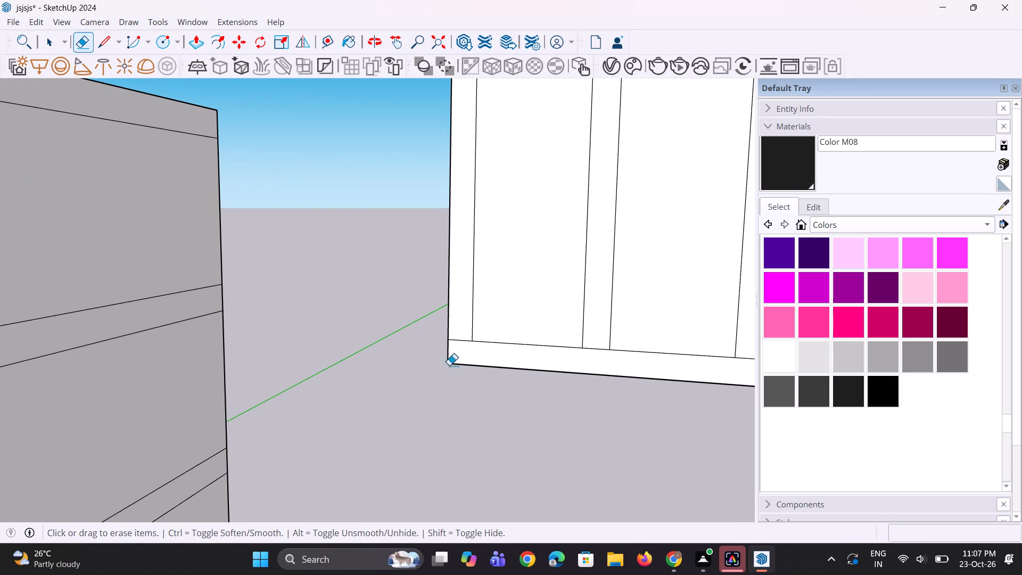
{"action": "left_click_drag", "start_coordinate": [458, 340], "coordinate": [460, 353]}
{"action": "scroll", "coordinate": [438, 355], "scroll_direction": "down", "scroll_amount": 4}
{"action": "scroll", "coordinate": [515, 351], "scroll_direction": "up", "scroll_amount": 2}
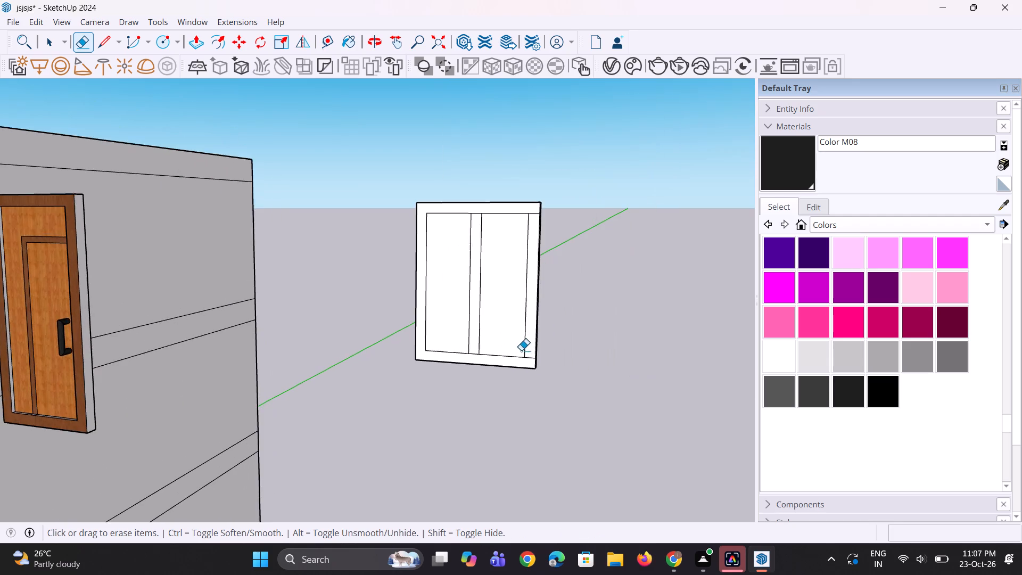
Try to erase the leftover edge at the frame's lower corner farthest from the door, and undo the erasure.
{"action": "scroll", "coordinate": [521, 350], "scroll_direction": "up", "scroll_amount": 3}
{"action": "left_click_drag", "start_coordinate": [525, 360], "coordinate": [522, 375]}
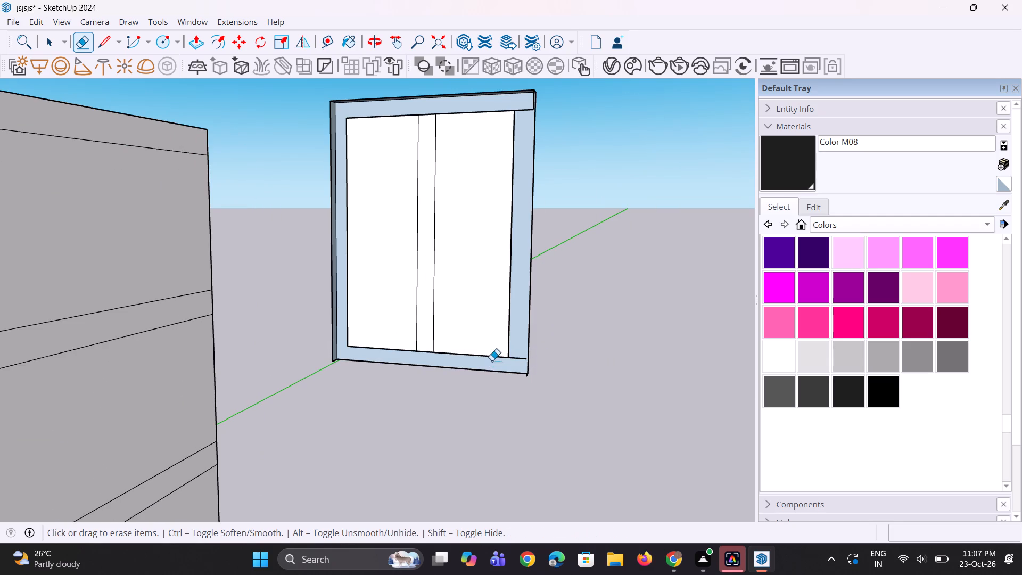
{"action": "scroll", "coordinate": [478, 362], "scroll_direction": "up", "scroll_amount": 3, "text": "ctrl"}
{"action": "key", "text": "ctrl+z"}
Erase the edges crossing the mullion's base and top and the leftover corner edges on the frame's side farthest from the door.
{"action": "scroll", "coordinate": [414, 346], "scroll_direction": "up", "scroll_amount": 3}
{"action": "left_click_drag", "start_coordinate": [411, 344], "coordinate": [414, 360]}
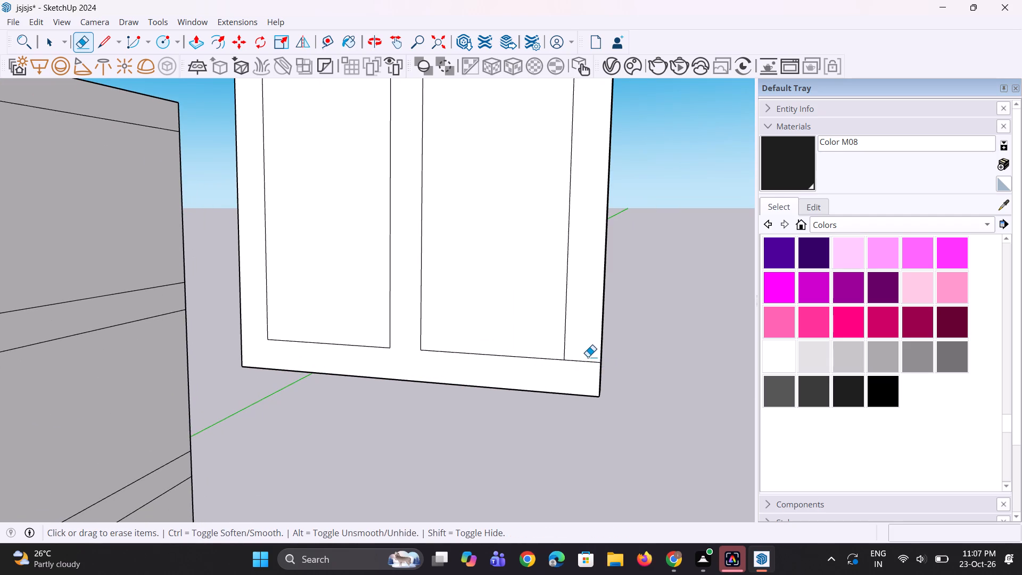
{"action": "left_click_drag", "start_coordinate": [588, 357], "coordinate": [588, 382]}
{"action": "scroll", "coordinate": [588, 382], "scroll_direction": "down", "scroll_amount": 9}
{"action": "scroll", "coordinate": [526, 171], "scroll_direction": "up", "scroll_amount": 3}
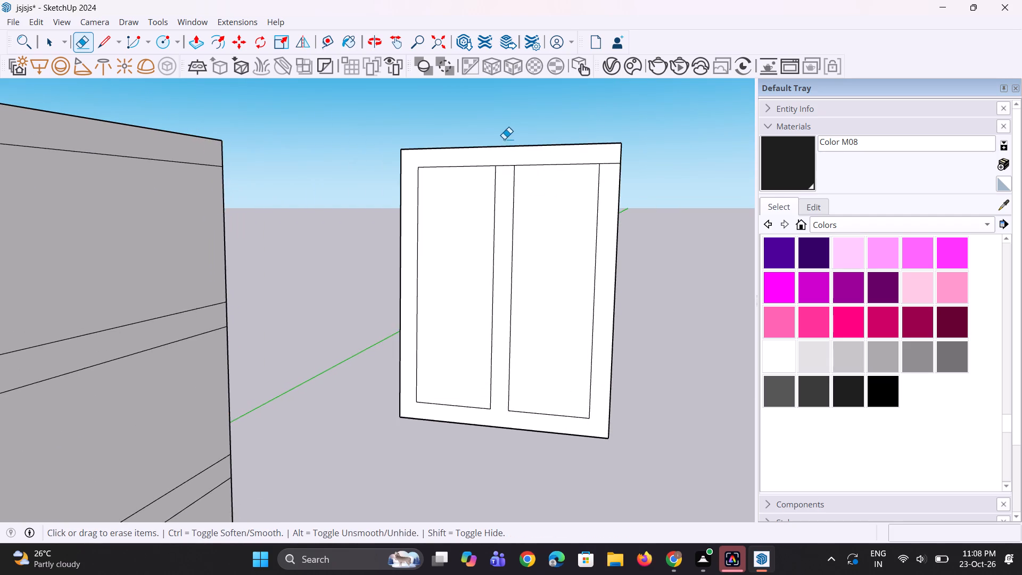
{"action": "scroll", "coordinate": [504, 139], "scroll_direction": "up", "scroll_amount": 6}
{"action": "left_click_drag", "start_coordinate": [497, 168], "coordinate": [515, 203]}
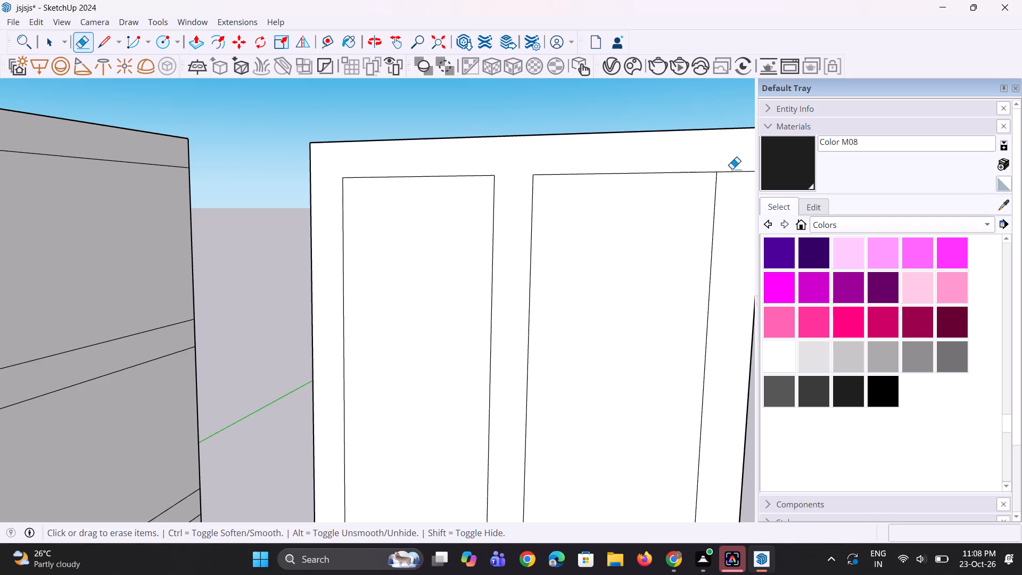
{"action": "left_click_drag", "start_coordinate": [744, 161], "coordinate": [743, 186]}
{"action": "scroll", "coordinate": [602, 193], "scroll_direction": "down", "scroll_amount": 9}
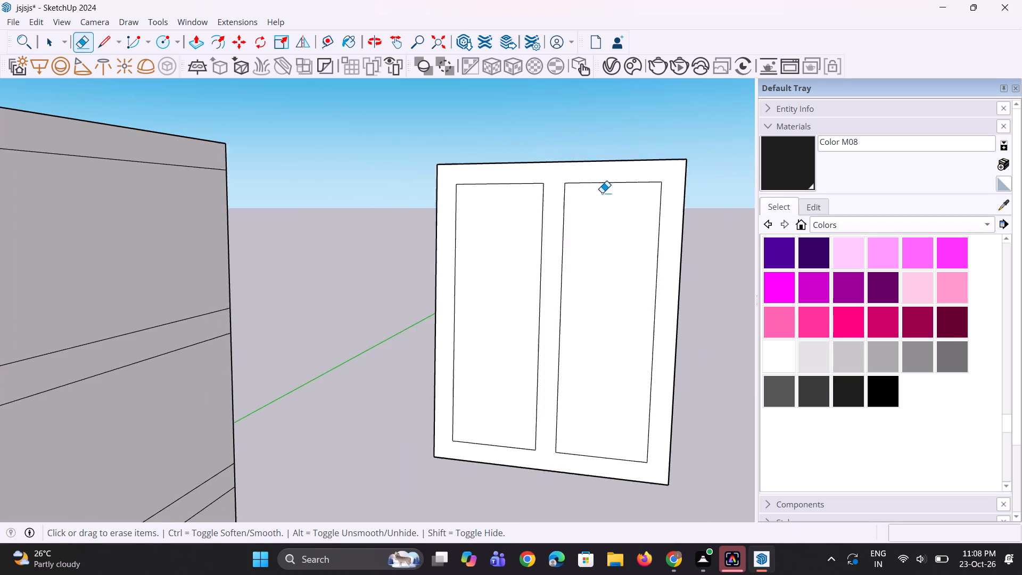
Extrude the window's frame face with its central mullion 2" using Push/Pull.
{"action": "scroll", "coordinate": [602, 193], "scroll_direction": "down", "scroll_amount": 1}
{"action": "middle_click_drag", "start_coordinate": [568, 234], "coordinate": [550, 259]}
{"action": "key", "text": "p"}
{"action": "left_click", "coordinate": [649, 316]}
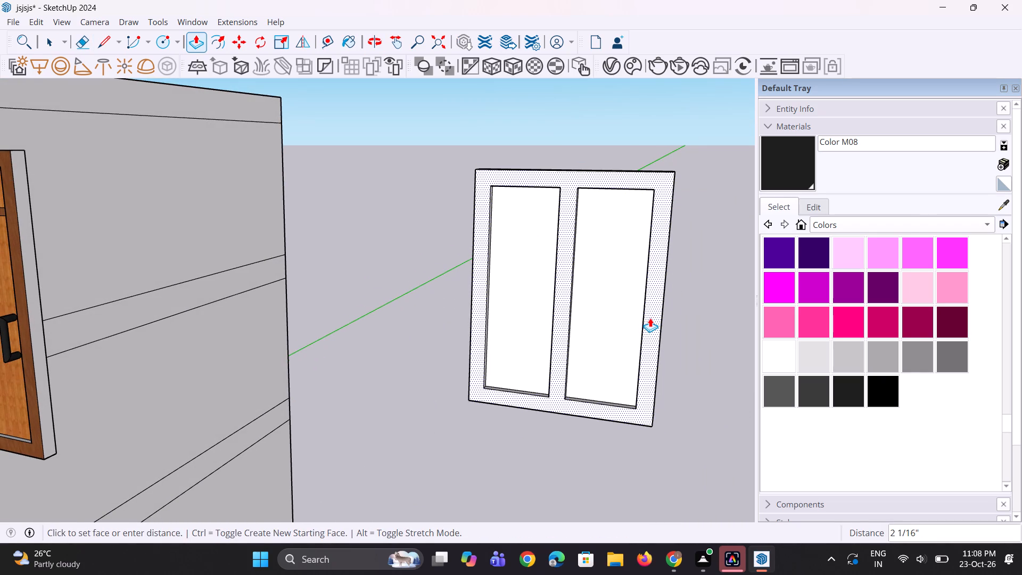
{"action": "type", "text": "2\""}
{"action": "key", "text": "Return"}
{"action": "middle_click_drag", "start_coordinate": [648, 318], "coordinate": [620, 317]}
{"action": "key", "text": "space"}
{"action": "key", "text": "space"}
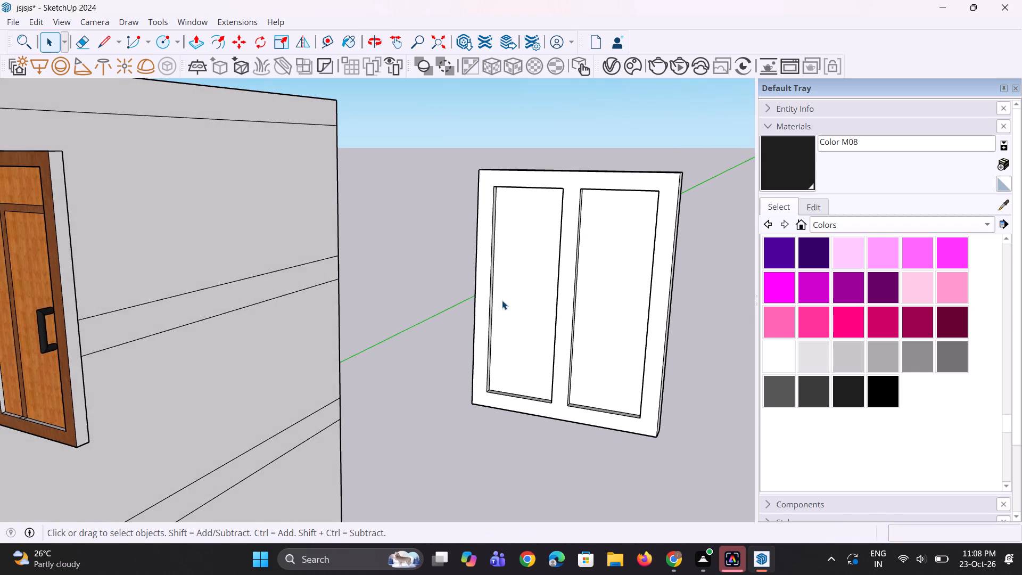
Paint both window panes and the window's rear face with Translucent Glass Gray from the Glass and Mirrors materials.
{"action": "scroll", "coordinate": [502, 300], "scroll_direction": "down", "scroll_amount": 5}
{"action": "middle_click_drag", "start_coordinate": [502, 300], "coordinate": [565, 280]}
{"action": "left_click", "coordinate": [823, 220]}
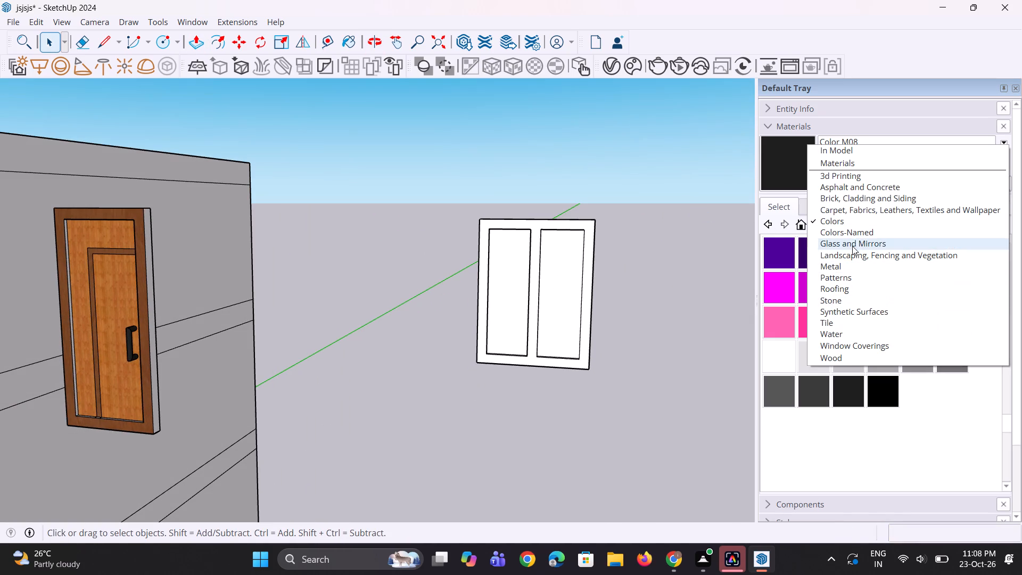
{"action": "left_click", "coordinate": [855, 244]}
{"action": "left_click", "coordinate": [817, 294]}
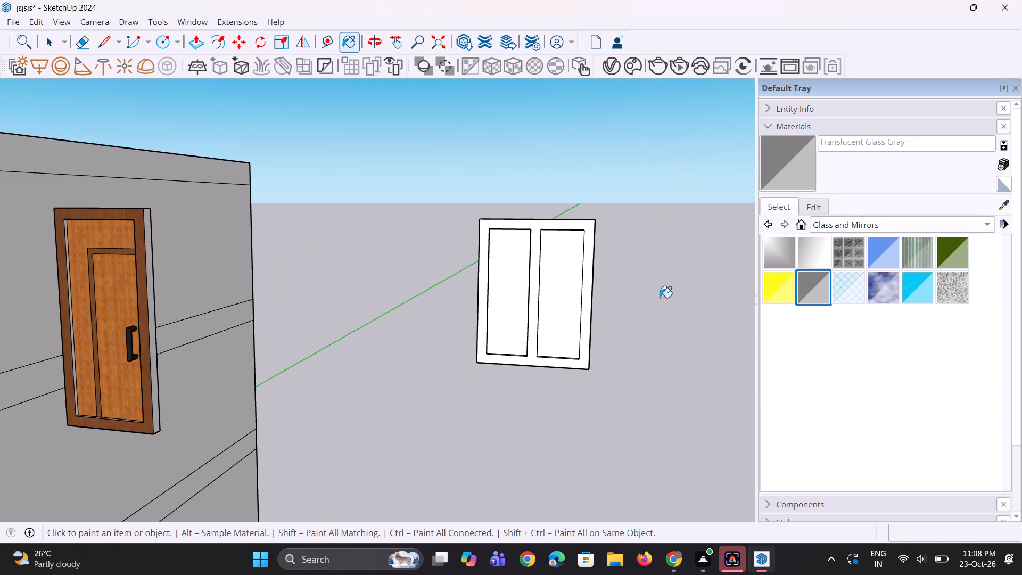
{"action": "left_click", "coordinate": [576, 306]}
{"action": "left_click", "coordinate": [524, 309]}
{"action": "middle_click_drag", "start_coordinate": [575, 302], "coordinate": [308, 298]}
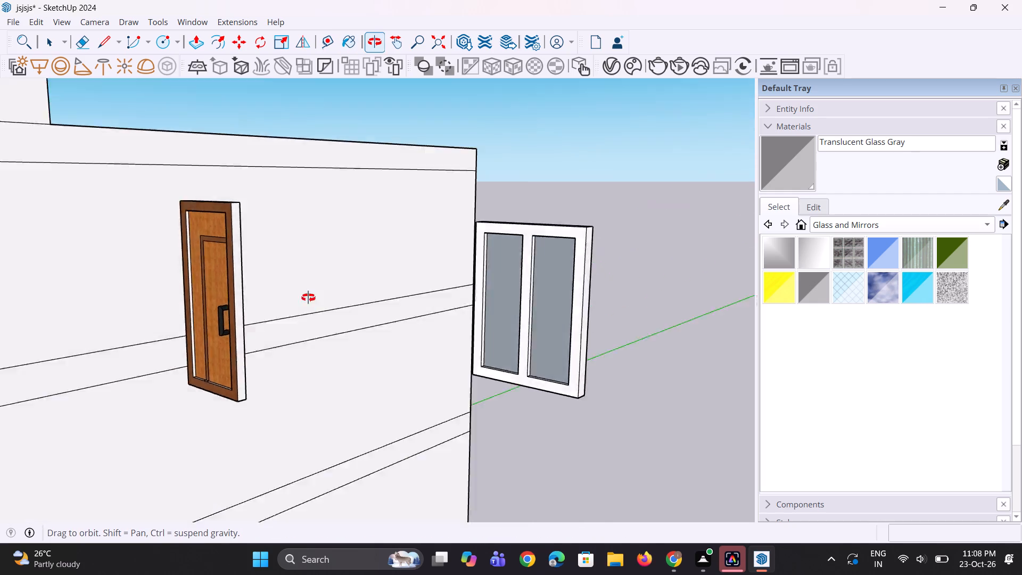
{"action": "middle_click_drag", "start_coordinate": [308, 298], "coordinate": [96, 283]}
{"action": "left_click", "coordinate": [337, 289]}
Select the complete window with its frame and panes and make it a group.
{"action": "middle_click_drag", "start_coordinate": [290, 319], "coordinate": [319, 318]}
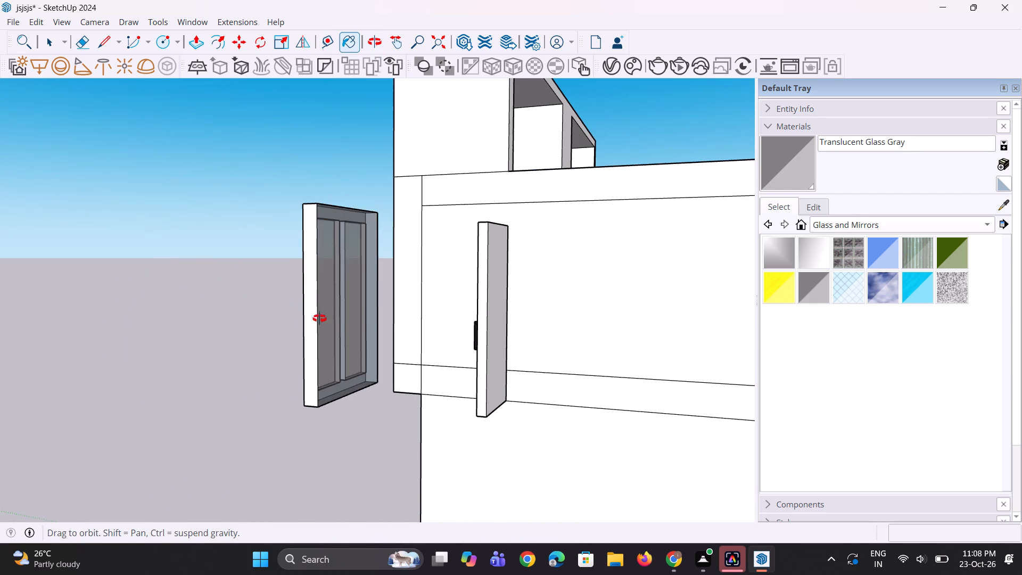
{"action": "middle_click_drag", "start_coordinate": [319, 318], "coordinate": [589, 291]}
{"action": "scroll", "coordinate": [609, 282], "scroll_direction": "down", "scroll_amount": 5}
{"action": "middle_click_drag", "start_coordinate": [447, 312], "coordinate": [561, 309]}
{"action": "scroll", "coordinate": [561, 309], "scroll_direction": "down", "scroll_amount": 6}
{"action": "middle_click_drag", "start_coordinate": [558, 309], "coordinate": [636, 324]}
{"action": "key", "text": "space"}
{"action": "scroll", "coordinate": [628, 312], "scroll_direction": "up", "scroll_amount": 3}
{"action": "key", "text": "space"}
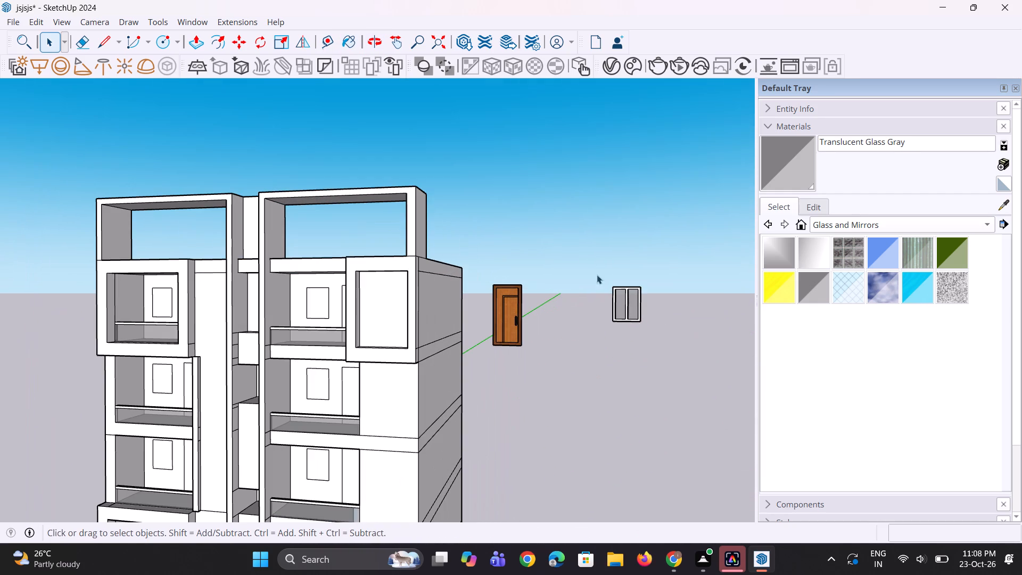
{"action": "left_click_drag", "start_coordinate": [584, 258], "coordinate": [659, 362]}
{"action": "right_click", "coordinate": [629, 307]}
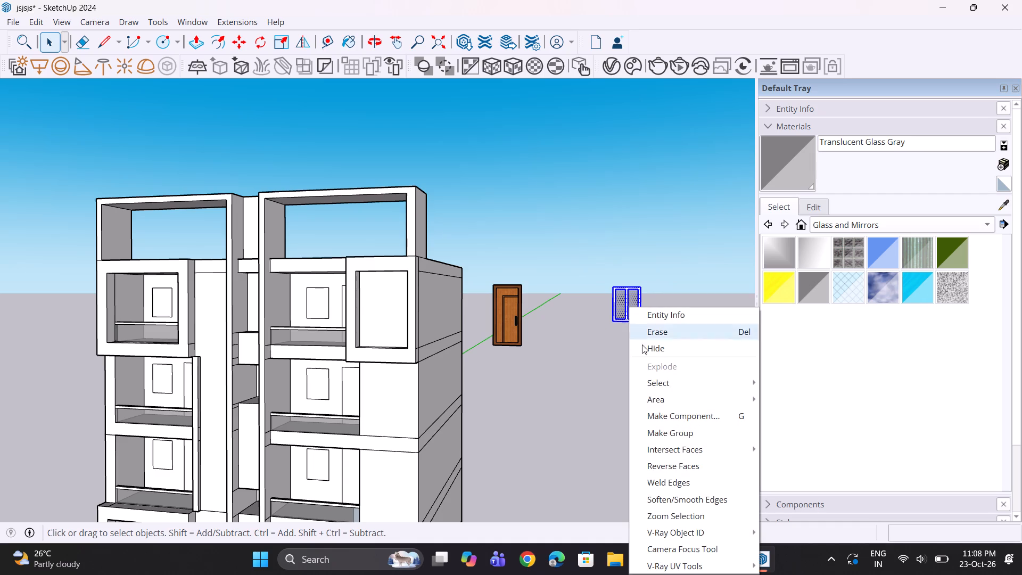
{"action": "left_click", "coordinate": [666, 430]}
{"action": "left_click", "coordinate": [632, 392]}
Select the finished wooden door standing beside the building.
{"action": "scroll", "coordinate": [538, 350], "scroll_direction": "up", "scroll_amount": 1}
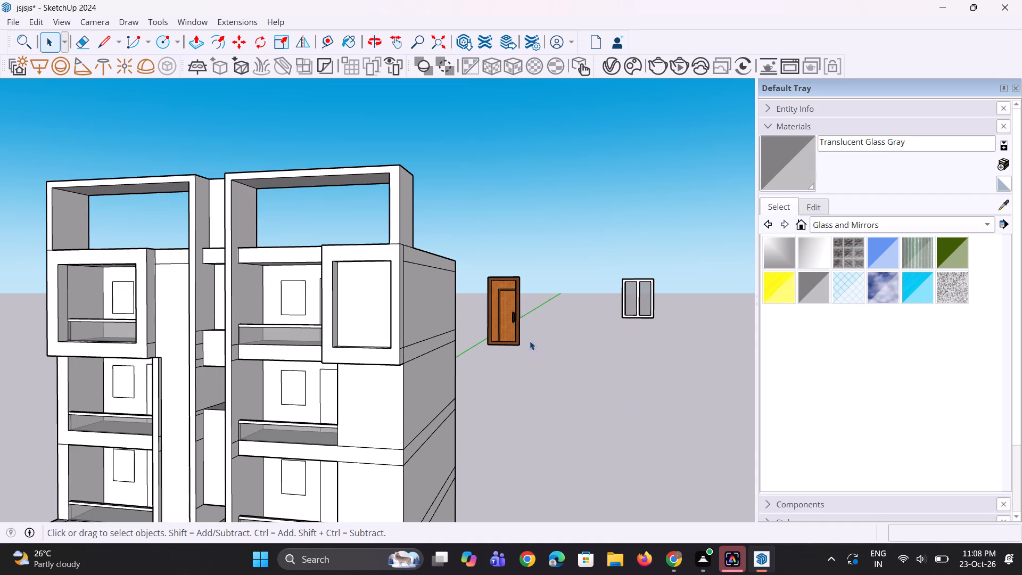
{"action": "left_click", "coordinate": [518, 341]}
{"action": "left_click", "coordinate": [623, 342]}
{"action": "key", "text": "space"}
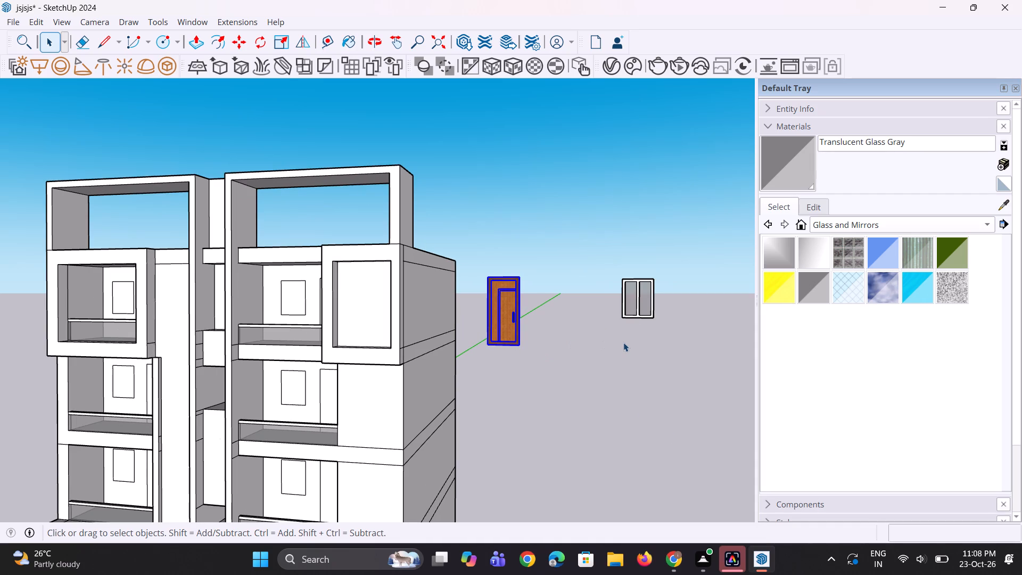
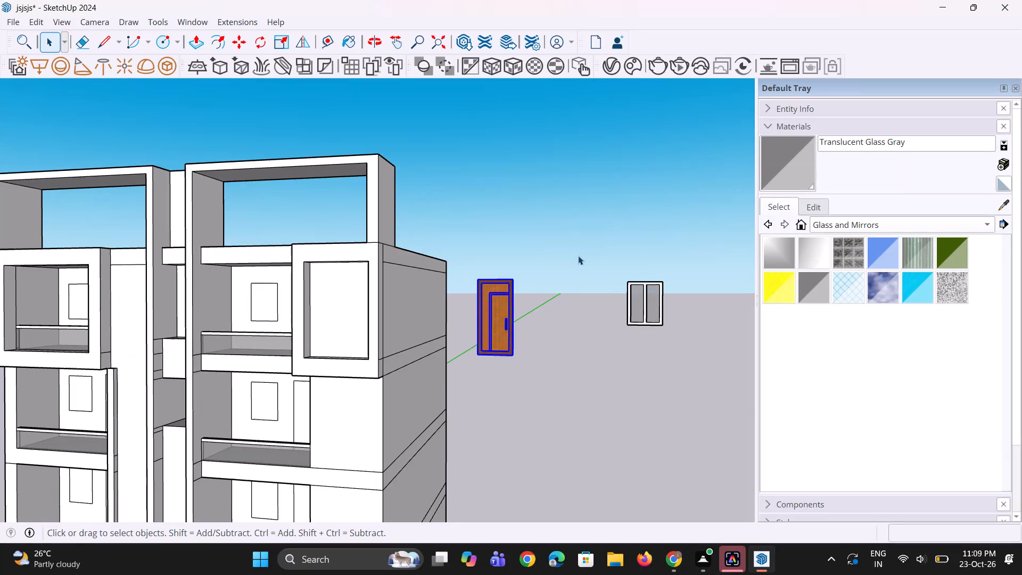
Recess the door and window faces on the right block's top two floors about 2' 9" using Push/Pull.
{"action": "left_click", "coordinate": [656, 319]}
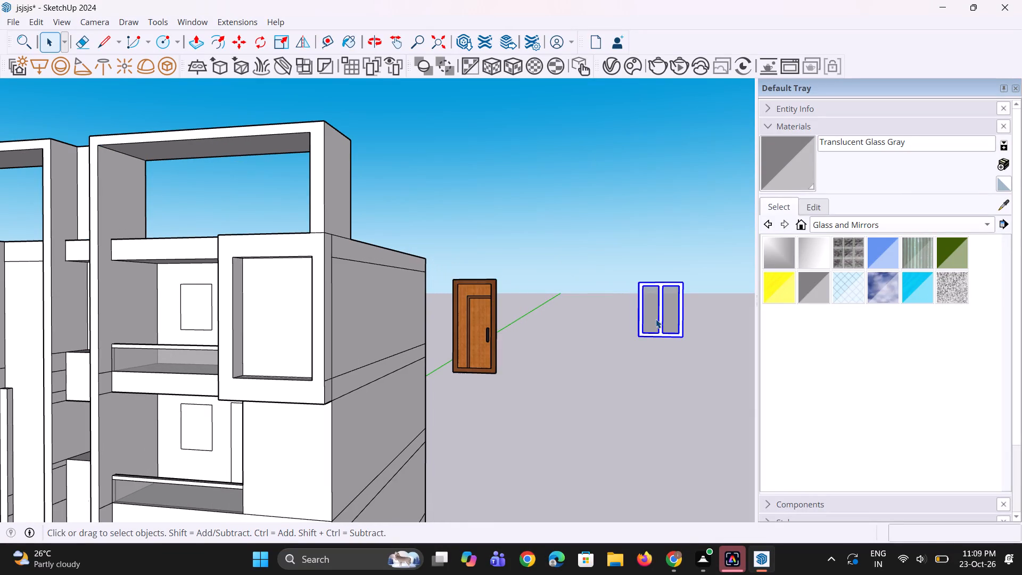
{"action": "scroll", "coordinate": [603, 198], "scroll_direction": "down", "scroll_amount": 5}
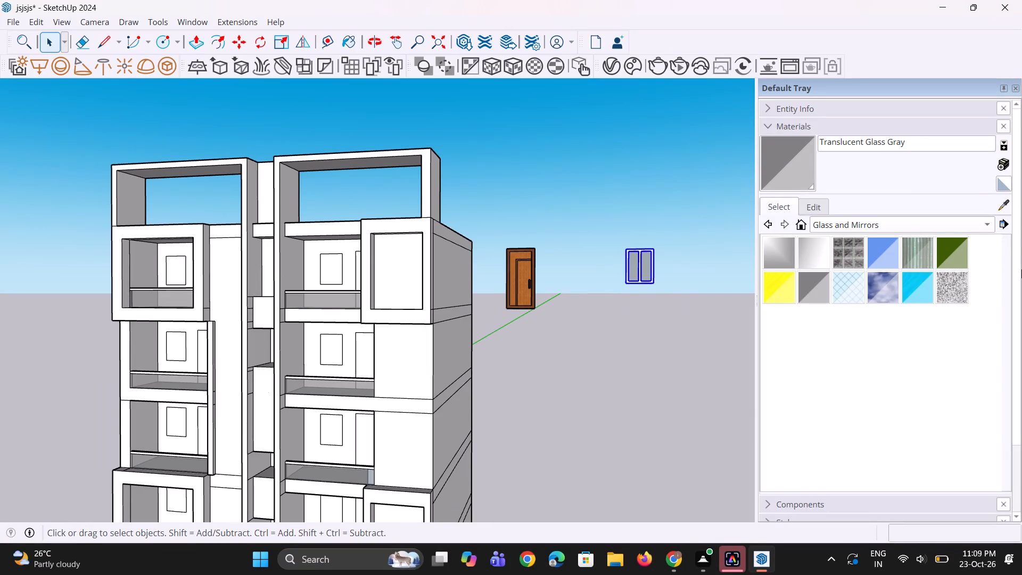
{"action": "scroll", "coordinate": [817, 377], "scroll_direction": "down", "scroll_amount": 1}
{"action": "middle_click_drag", "start_coordinate": [289, 447], "coordinate": [419, 488]}
{"action": "scroll", "coordinate": [376, 373], "scroll_direction": "up", "scroll_amount": 3}
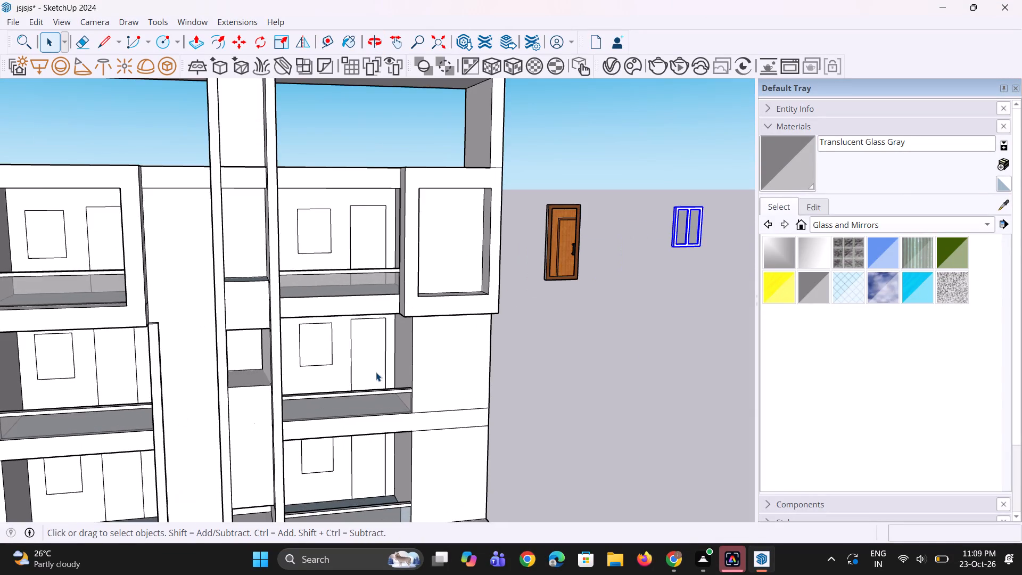
{"action": "scroll", "coordinate": [376, 371], "scroll_direction": "up", "scroll_amount": 1}
{"action": "key", "text": "p"}
{"action": "left_click", "coordinate": [367, 239]}
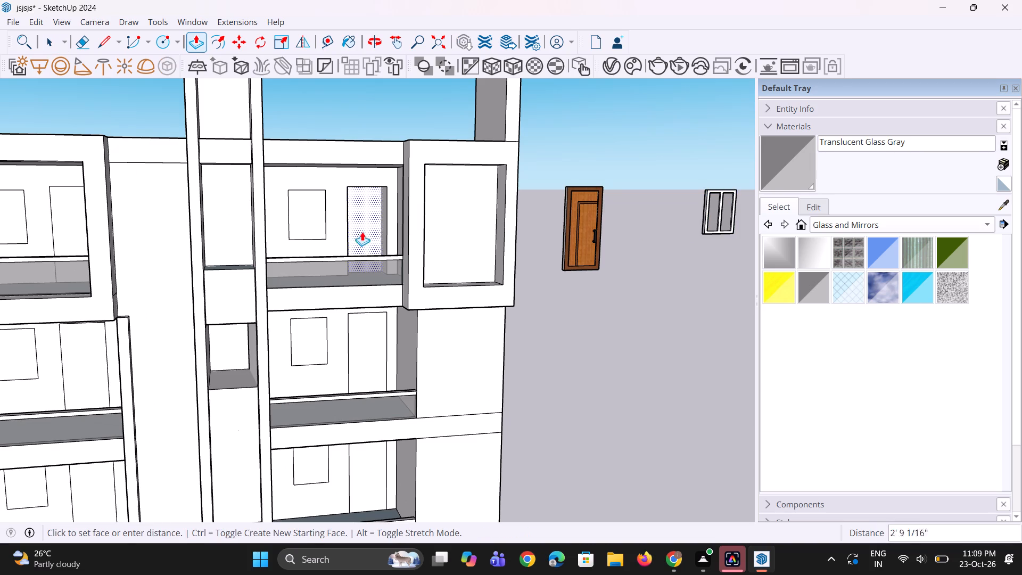
{"action": "left_click", "coordinate": [361, 229]}
{"action": "double_click", "coordinate": [311, 228]}
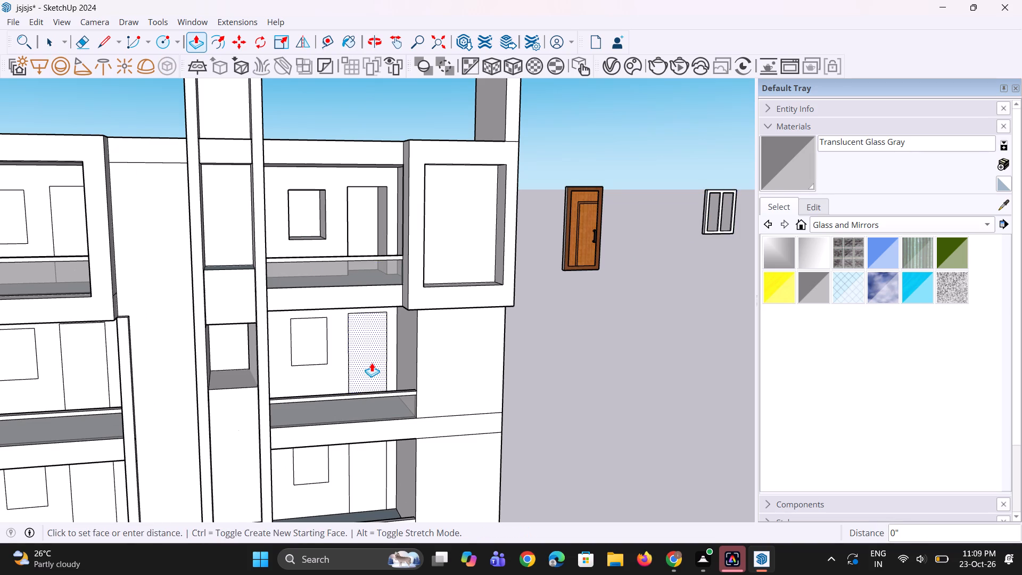
{"action": "double_click", "coordinate": [372, 363]}
{"action": "double_click", "coordinate": [318, 341]}
Repeat the same Push/Pull recess on the door and window faces of the right block's three lower balcony floors.
{"action": "scroll", "coordinate": [290, 299], "scroll_direction": "down", "scroll_amount": 3}
{"action": "scroll", "coordinate": [341, 458], "scroll_direction": "up", "scroll_amount": 1}
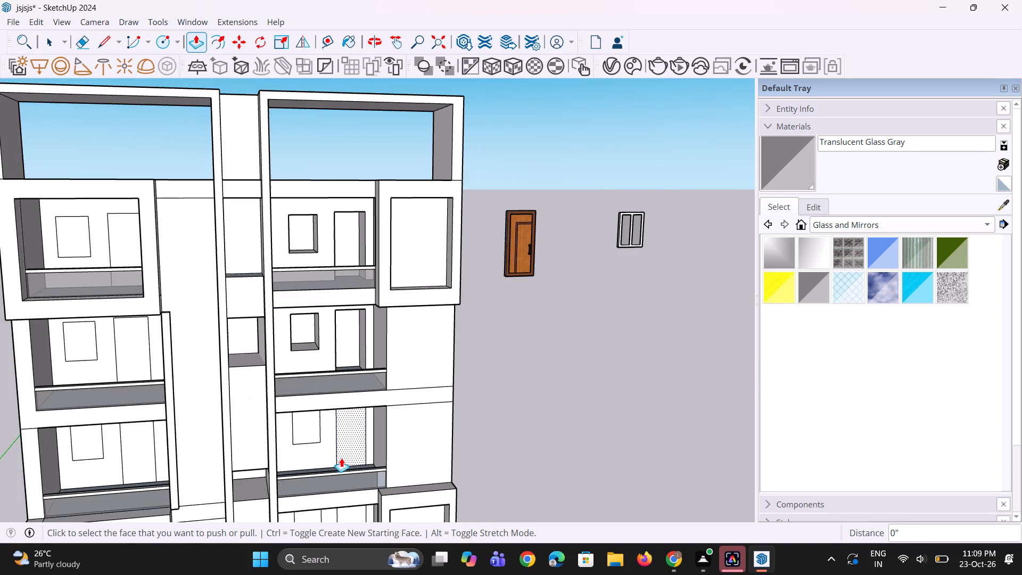
{"action": "scroll", "coordinate": [341, 458], "scroll_direction": "up", "scroll_amount": 1}
{"action": "double_click", "coordinate": [341, 458]}
{"action": "double_click", "coordinate": [312, 428]}
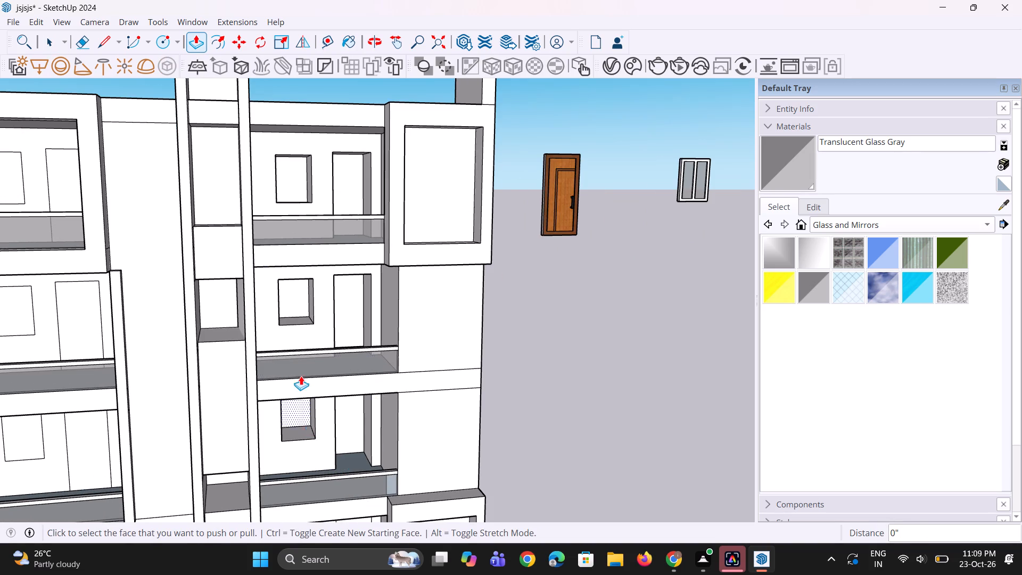
{"action": "scroll", "coordinate": [294, 315], "scroll_direction": "down", "scroll_amount": 6}
{"action": "scroll", "coordinate": [342, 442], "scroll_direction": "up", "scroll_amount": 2}
{"action": "double_click", "coordinate": [335, 449]}
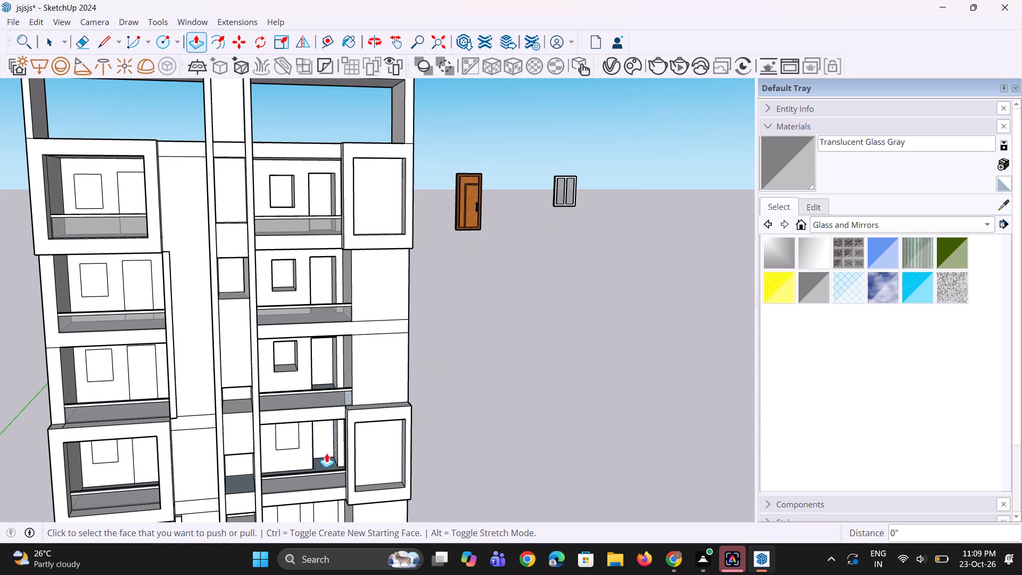
{"action": "scroll", "coordinate": [274, 440], "scroll_direction": "up", "scroll_amount": 3}
{"action": "double_click", "coordinate": [284, 440]}
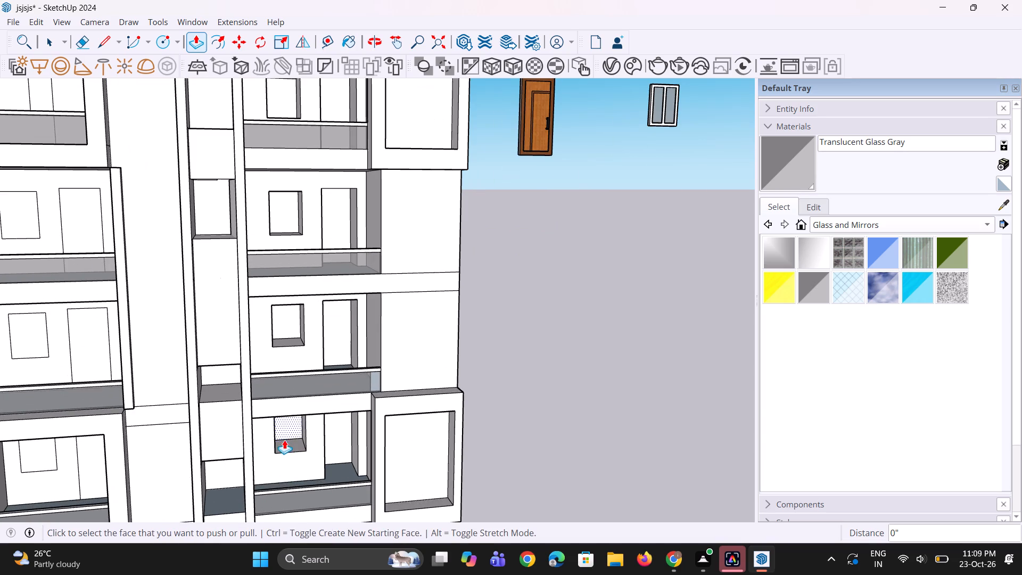
{"action": "scroll", "coordinate": [287, 362], "scroll_direction": "down", "scroll_amount": 7}
{"action": "scroll", "coordinate": [304, 456], "scroll_direction": "up", "scroll_amount": 3}
{"action": "double_click", "coordinate": [314, 466]}
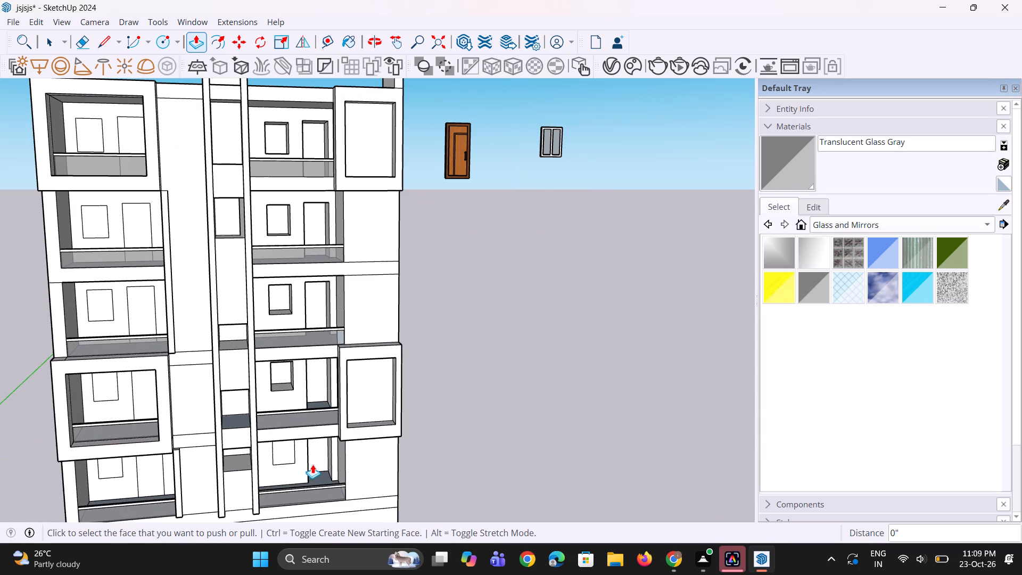
{"action": "double_click", "coordinate": [294, 455]}
Repeat the same Push/Pull recess on the door and window faces of the left block's three lower balcony floors.
{"action": "scroll", "coordinate": [294, 406], "scroll_direction": "down", "scroll_amount": 8}
{"action": "scroll", "coordinate": [240, 437], "scroll_direction": "up", "scroll_amount": 7}
{"action": "double_click", "coordinate": [225, 446]}
{"action": "scroll", "coordinate": [153, 414], "scroll_direction": "up", "scroll_amount": 1}
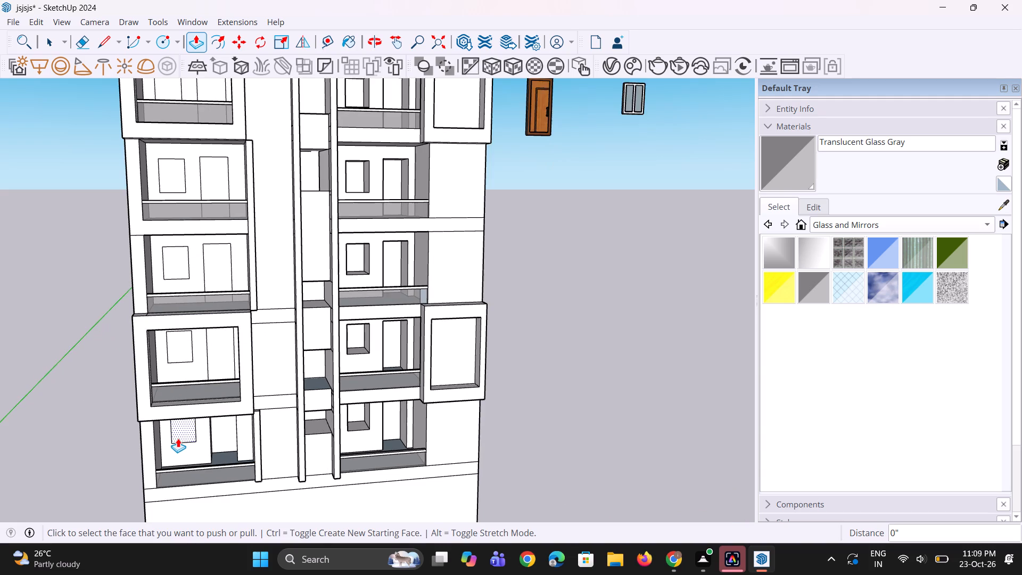
{"action": "scroll", "coordinate": [178, 438], "scroll_direction": "up", "scroll_amount": 1}
{"action": "double_click", "coordinate": [178, 438]}
{"action": "double_click", "coordinate": [212, 367]}
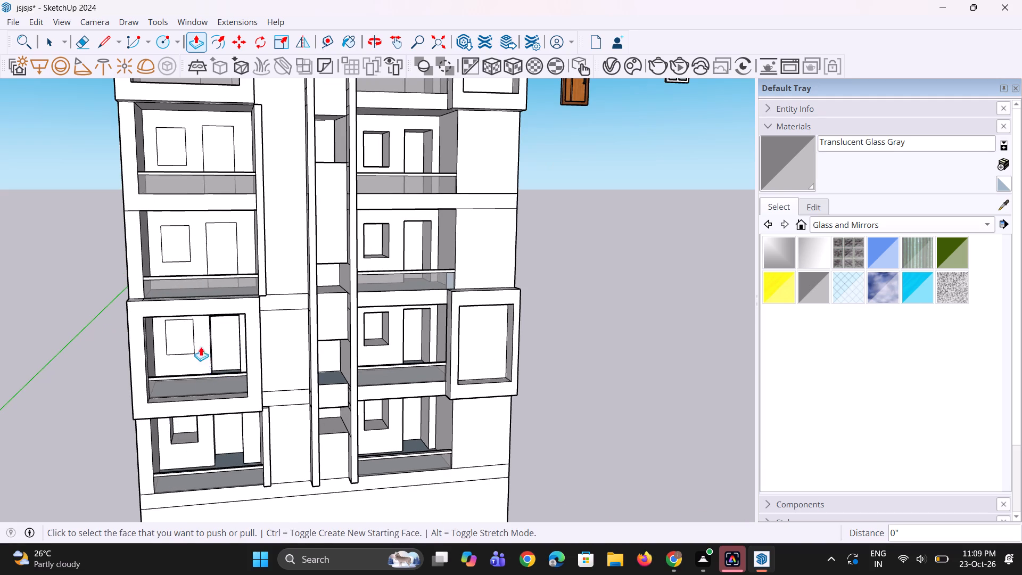
{"action": "double_click", "coordinate": [188, 333]}
{"action": "double_click", "coordinate": [184, 249]}
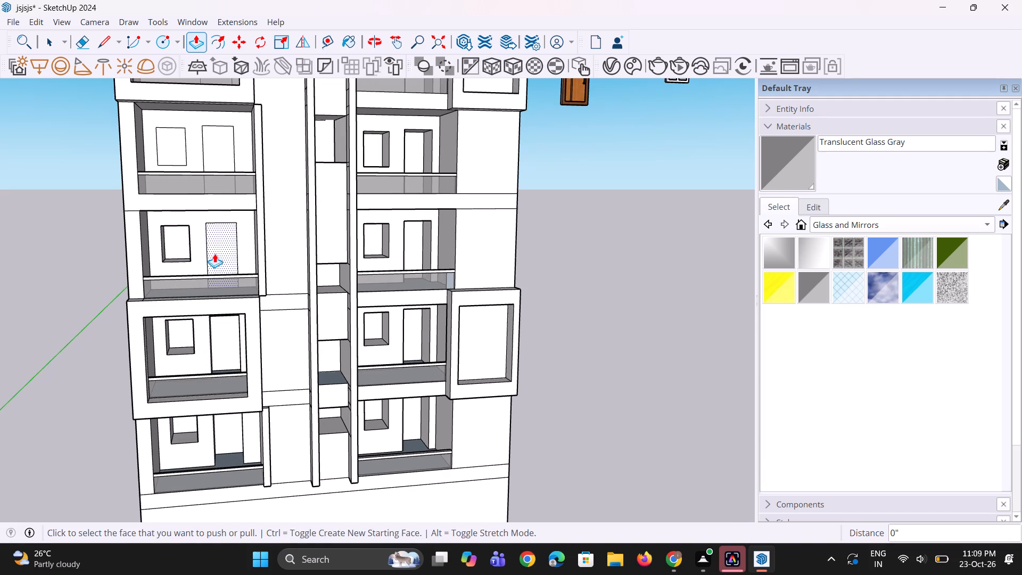
{"action": "double_click", "coordinate": [220, 256]}
Repeat the same Push/Pull recess on the door and window faces of the left block's top two floors.
{"action": "scroll", "coordinate": [220, 256], "scroll_direction": "down", "scroll_amount": 5}
{"action": "scroll", "coordinate": [172, 186], "scroll_direction": "up", "scroll_amount": 7}
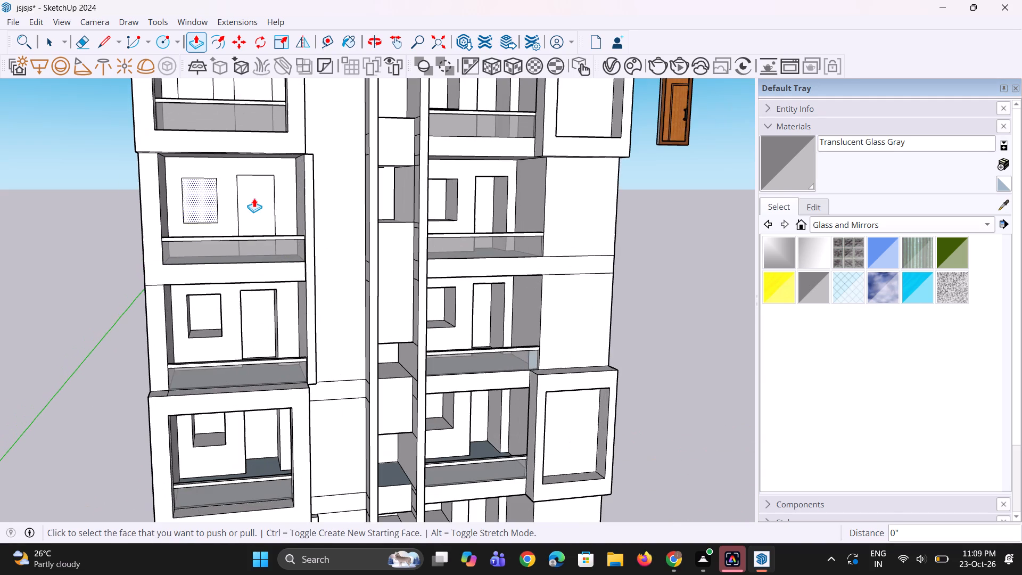
{"action": "double_click", "coordinate": [255, 198]}
{"action": "double_click", "coordinate": [196, 214]}
{"action": "scroll", "coordinate": [226, 276], "scroll_direction": "down", "scroll_amount": 4}
{"action": "scroll", "coordinate": [226, 144], "scroll_direction": "up", "scroll_amount": 2}
{"action": "double_click", "coordinate": [248, 141]}
{"action": "double_click", "coordinate": [209, 147]}
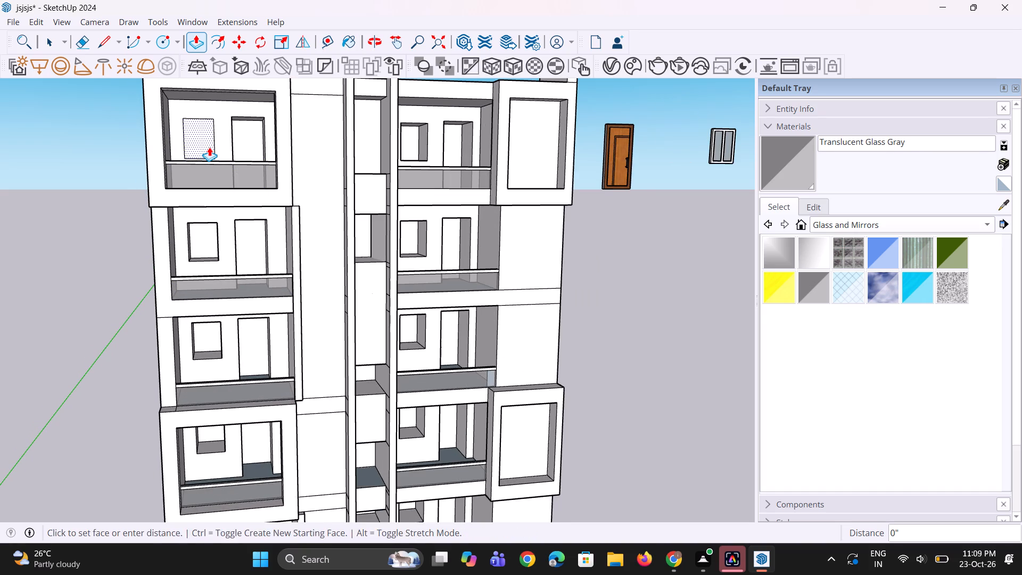
{"action": "scroll", "coordinate": [172, 188], "scroll_direction": "down", "scroll_amount": 4}
{"action": "middle_click", "coordinate": [237, 207]}
{"action": "key", "text": "space"}
{"action": "scroll", "coordinate": [233, 208], "scroll_direction": "down", "scroll_amount": 6}
{"action": "key", "text": "space"}
{"action": "key", "text": "space"}
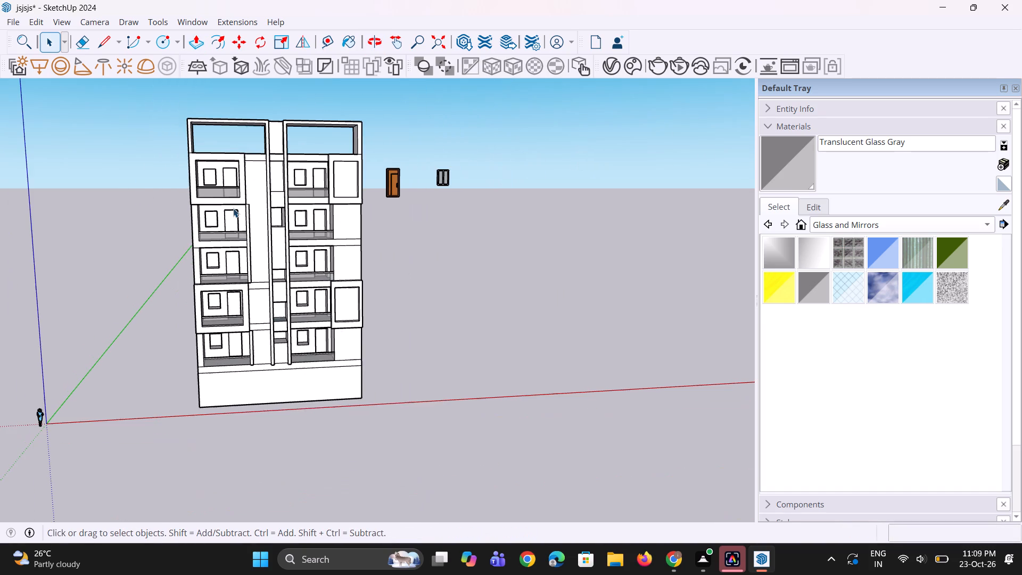
{"action": "key", "text": "space"}
{"action": "key", "text": "space"}
{"action": "key", "text": "space"}
Move the wooden door group from beside the building into the right block's top-floor door opening, aligning their bottom corners.
{"action": "scroll", "coordinate": [448, 213], "scroll_direction": "up", "scroll_amount": 2}
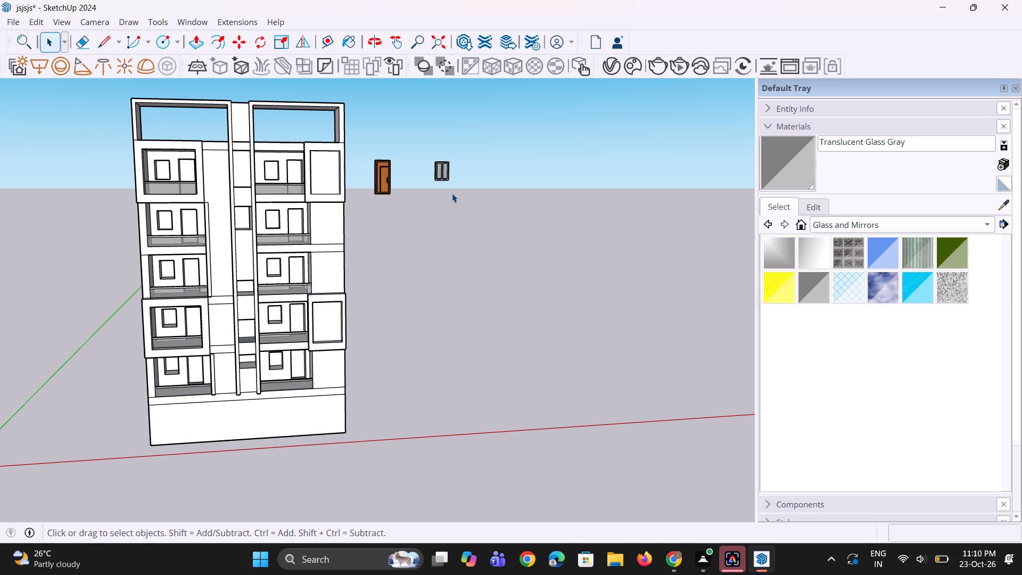
{"action": "key", "text": "space"}
{"action": "left_click", "coordinate": [384, 191]}
{"action": "key", "text": "m"}
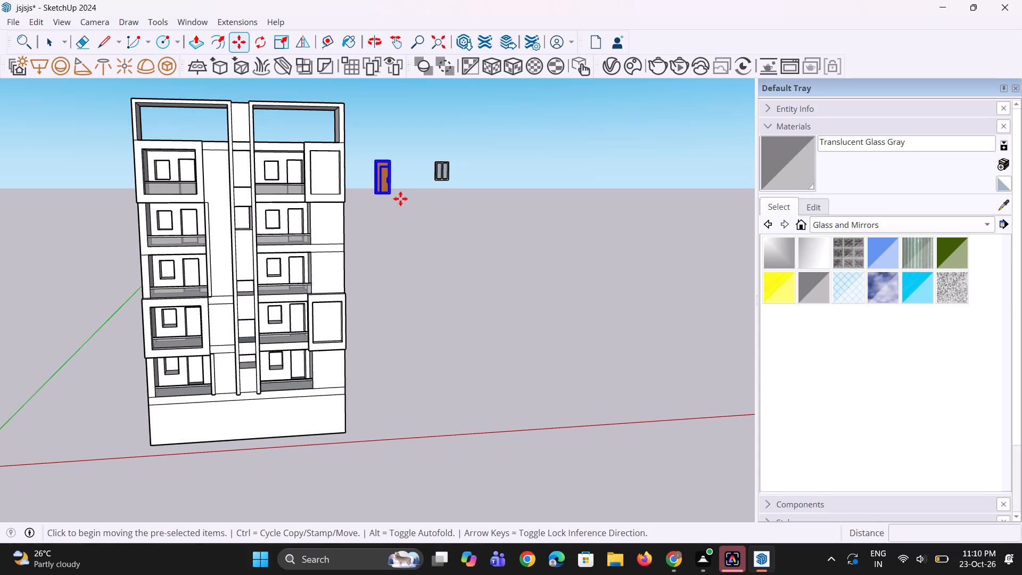
{"action": "left_click", "coordinate": [397, 198]}
{"action": "scroll", "coordinate": [294, 196], "scroll_direction": "up", "scroll_amount": 7}
{"action": "middle_click_drag", "start_coordinate": [292, 169], "coordinate": [321, 250]}
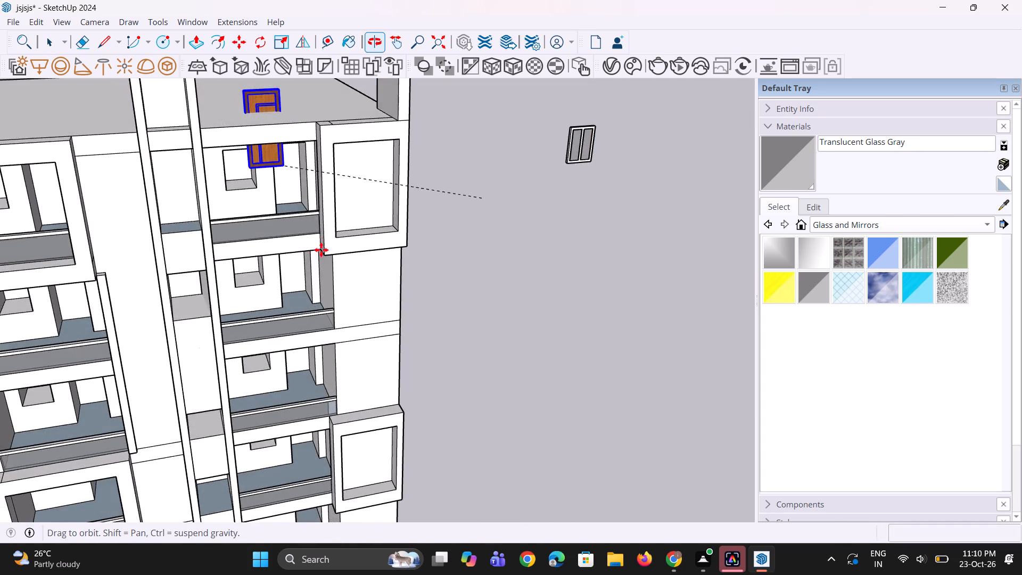
{"action": "scroll", "coordinate": [314, 219], "scroll_direction": "up", "scroll_amount": 10}
{"action": "middle_click_drag", "start_coordinate": [314, 195], "coordinate": [339, 242]}
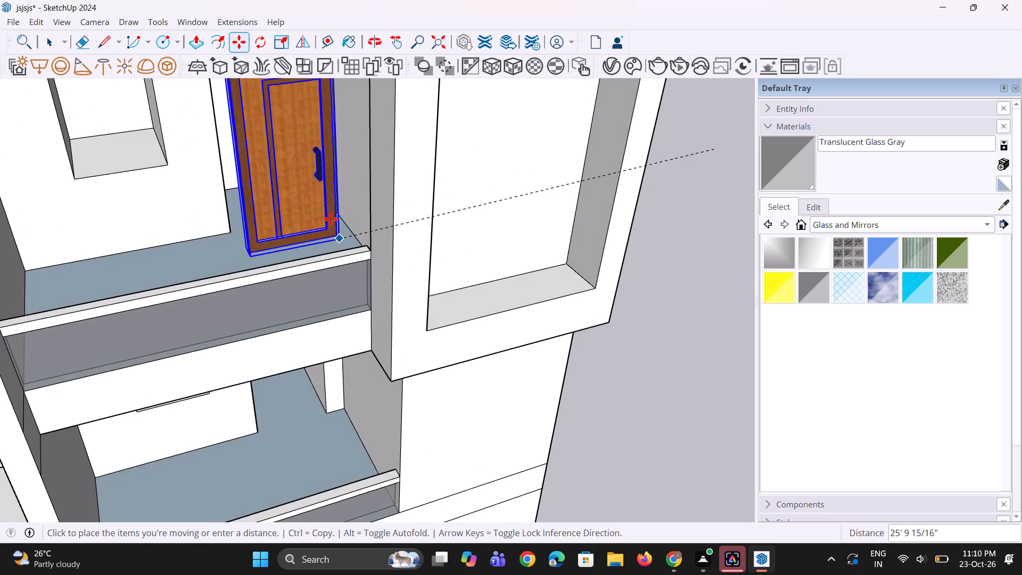
{"action": "scroll", "coordinate": [326, 212], "scroll_direction": "up", "scroll_amount": 2}
{"action": "left_click", "coordinate": [313, 220]}
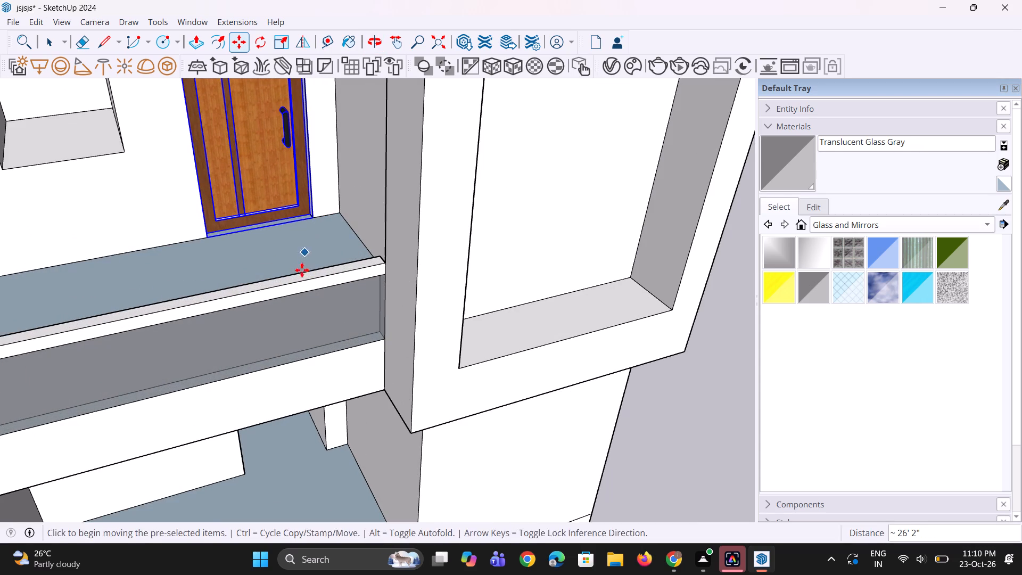
{"action": "middle_click_drag", "start_coordinate": [302, 270], "coordinate": [298, 244]}
{"action": "key", "text": "space"}
{"action": "key", "text": "space"}
{"action": "scroll", "coordinate": [191, 226], "scroll_direction": "down", "scroll_amount": 5}
{"action": "left_click", "coordinate": [644, 251]}
Move the glazed window group from beside the building onto the right block's top-floor window opening.
{"action": "scroll", "coordinate": [260, 201], "scroll_direction": "down", "scroll_amount": 1}
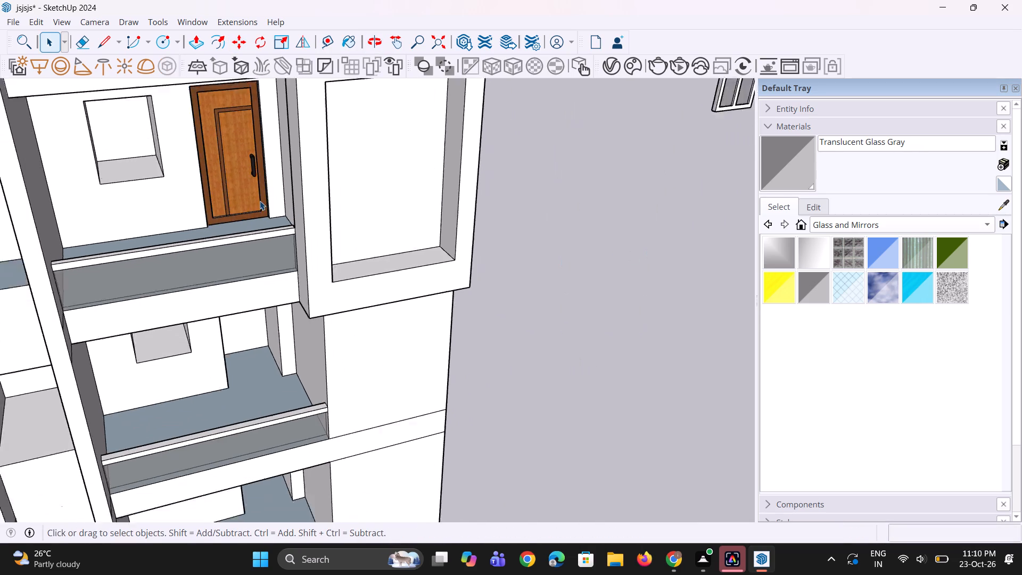
{"action": "scroll", "coordinate": [260, 201], "scroll_direction": "down", "scroll_amount": 2}
{"action": "scroll", "coordinate": [259, 201], "scroll_direction": "up", "scroll_amount": 1}
{"action": "middle_click_drag", "start_coordinate": [259, 201], "coordinate": [253, 182]}
{"action": "scroll", "coordinate": [235, 218], "scroll_direction": "down", "scroll_amount": 4}
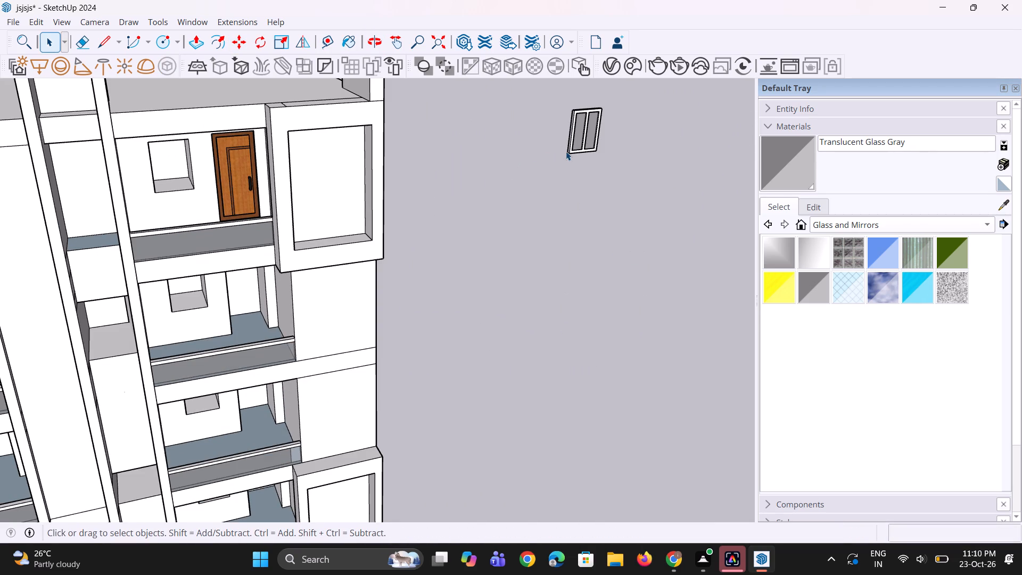
{"action": "left_click", "coordinate": [568, 153]}
{"action": "key", "text": "m"}
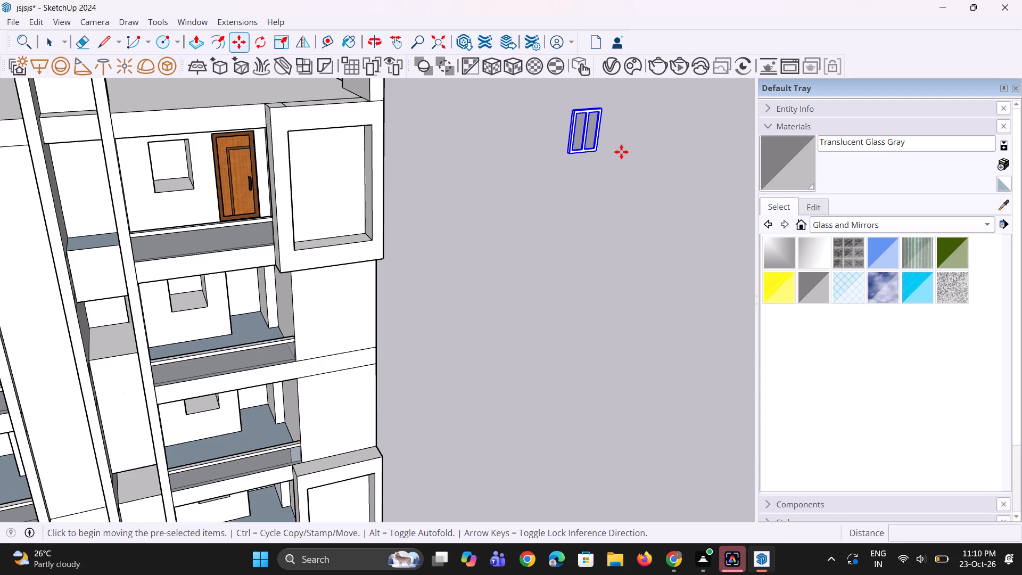
{"action": "left_click", "coordinate": [599, 155]}
{"action": "scroll", "coordinate": [235, 213], "scroll_direction": "up", "scroll_amount": 2}
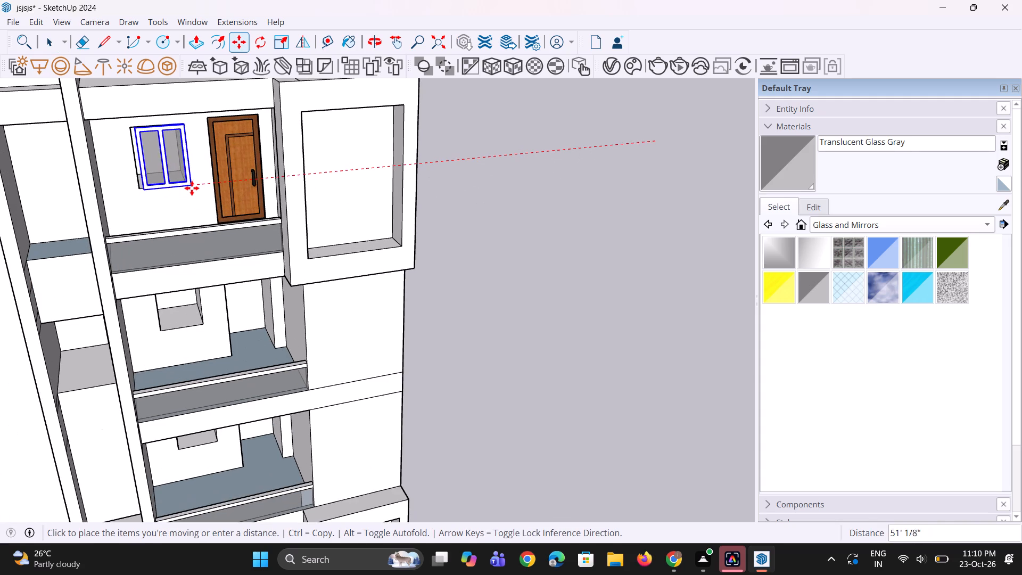
{"action": "left_click", "coordinate": [187, 186]}
Move the top-floor window group about 1' 3" back into the depth of its opening.
{"action": "scroll", "coordinate": [187, 186], "scroll_direction": "up", "scroll_amount": 10}
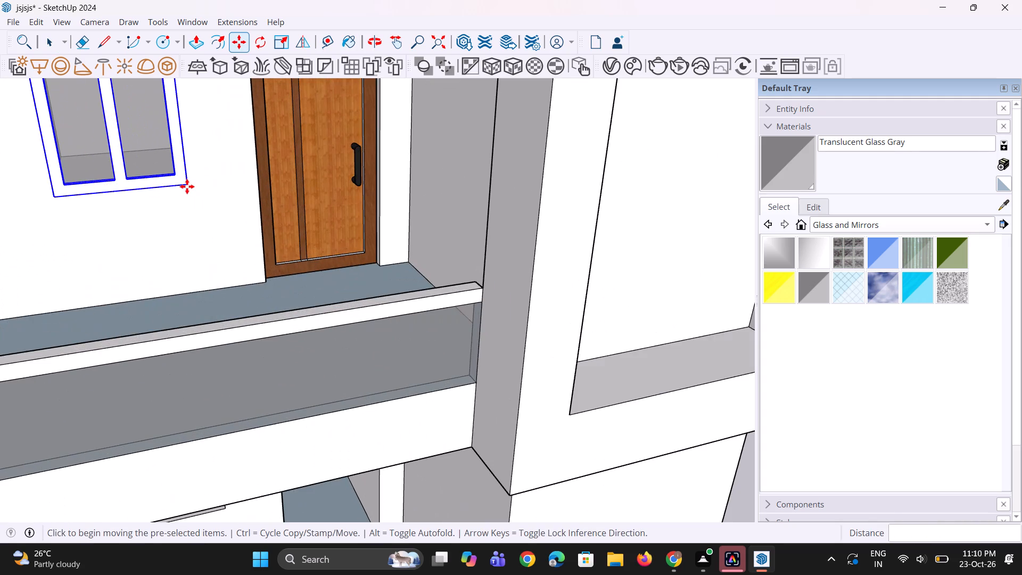
{"action": "left_click", "coordinate": [187, 187]}
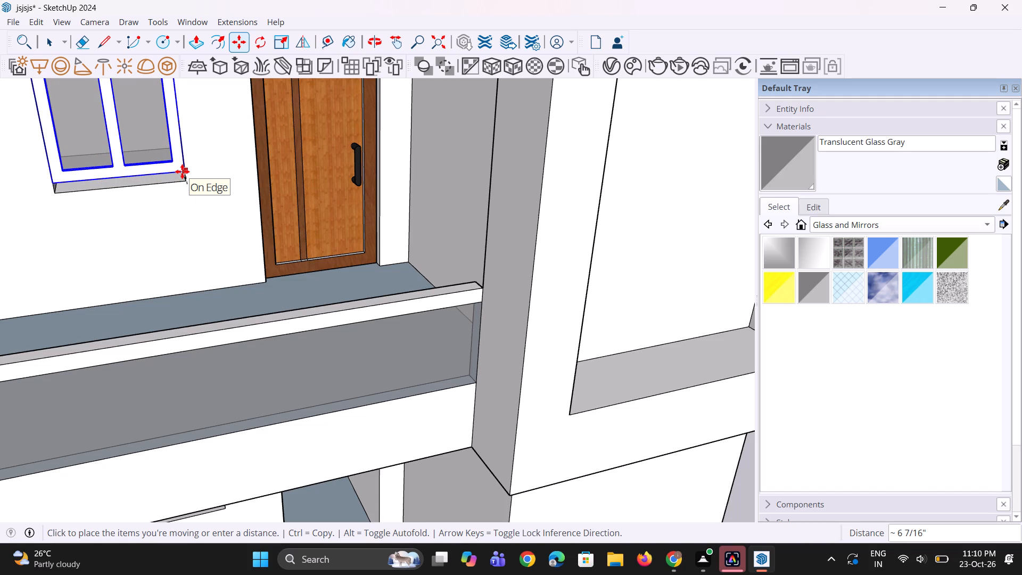
{"action": "key", "text": "Escape"}
{"action": "scroll", "coordinate": [170, 184], "scroll_direction": "up", "scroll_amount": 6}
{"action": "left_click", "coordinate": [188, 186]}
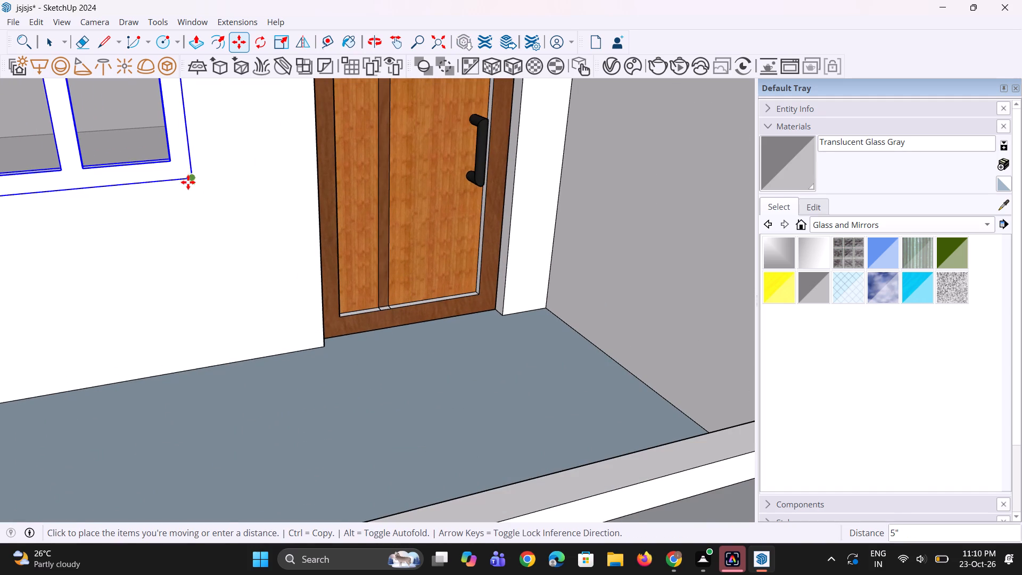
{"action": "left_click", "coordinate": [185, 168]}
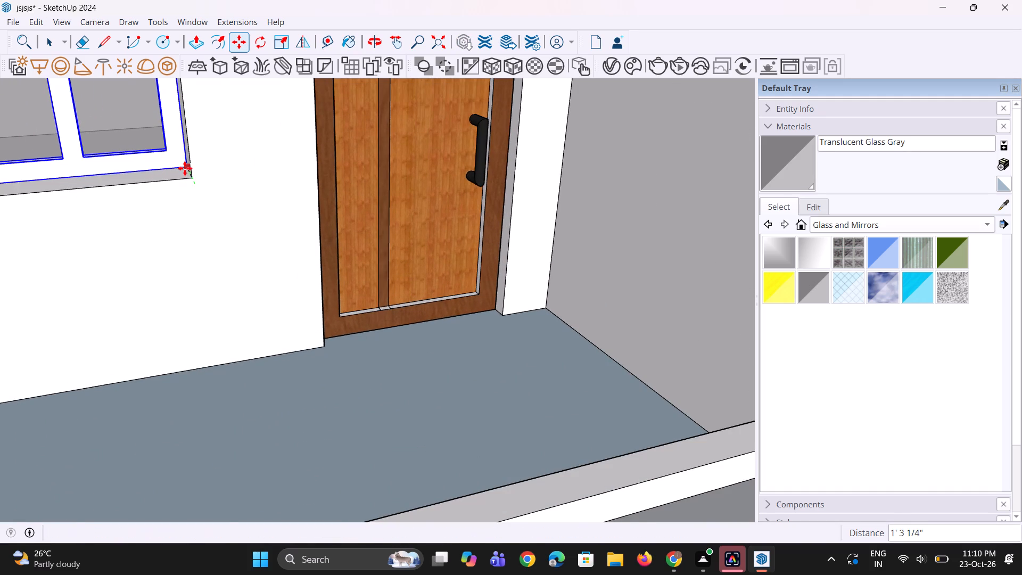
{"action": "scroll", "coordinate": [204, 193], "scroll_direction": "down", "scroll_amount": 11}
{"action": "scroll", "coordinate": [204, 193], "scroll_direction": "up", "scroll_amount": 1}
{"action": "middle_click_drag", "start_coordinate": [204, 193], "coordinate": [201, 177]}
{"action": "scroll", "coordinate": [200, 184], "scroll_direction": "down", "scroll_amount": 6}
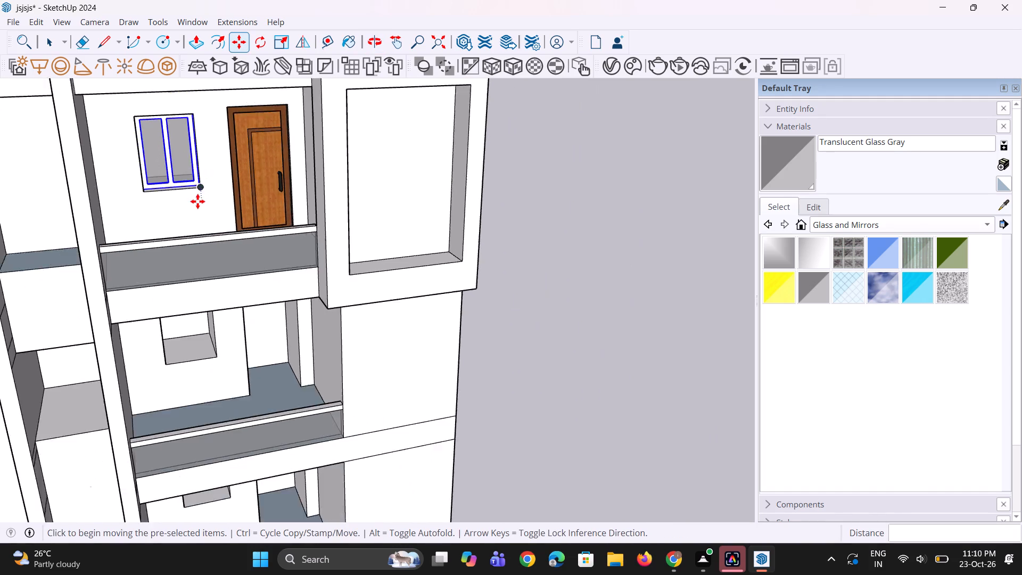
{"action": "scroll", "coordinate": [197, 201], "scroll_direction": "down", "scroll_amount": 5}
{"action": "key", "text": "space"}
{"action": "key", "text": "space"}
{"action": "left_click", "coordinate": [435, 227]}
Copy the right block's top-floor wooden door into the door opening one floor below.
{"action": "scroll", "coordinate": [241, 215], "scroll_direction": "up", "scroll_amount": 1}
{"action": "middle_click_drag", "start_coordinate": [241, 215], "coordinate": [240, 202]}
{"action": "left_click", "coordinate": [239, 200]}
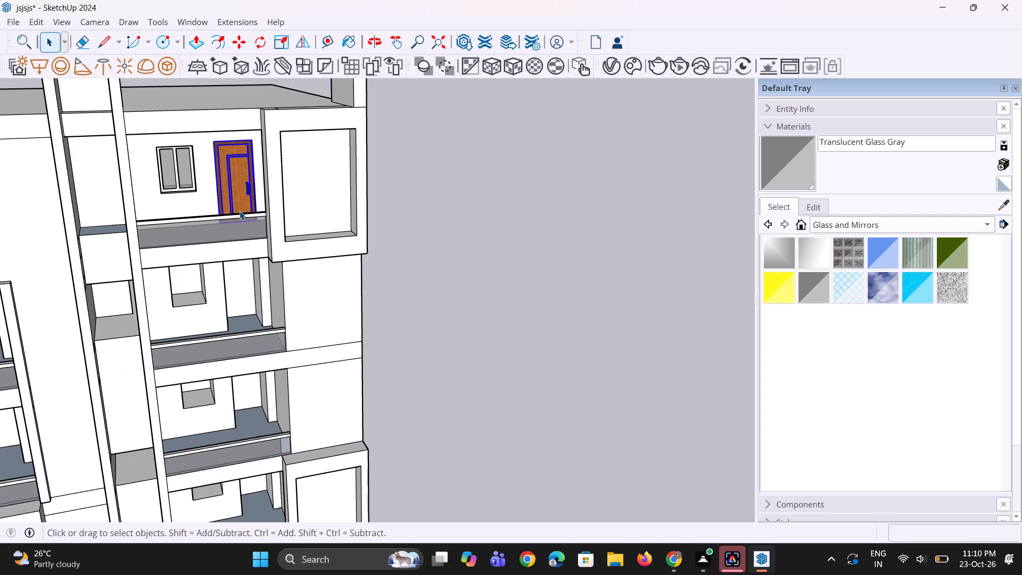
{"action": "key", "text": "m"}
{"action": "middle_click_drag", "start_coordinate": [245, 215], "coordinate": [276, 253]}
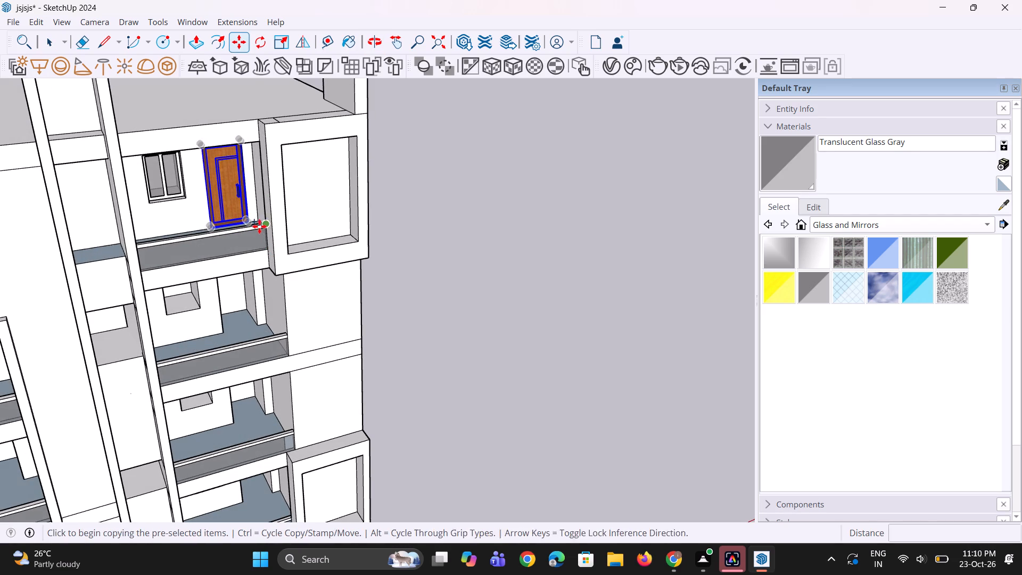
{"action": "left_click", "coordinate": [256, 225]}
{"action": "scroll", "coordinate": [278, 335], "scroll_direction": "up", "scroll_amount": 6}
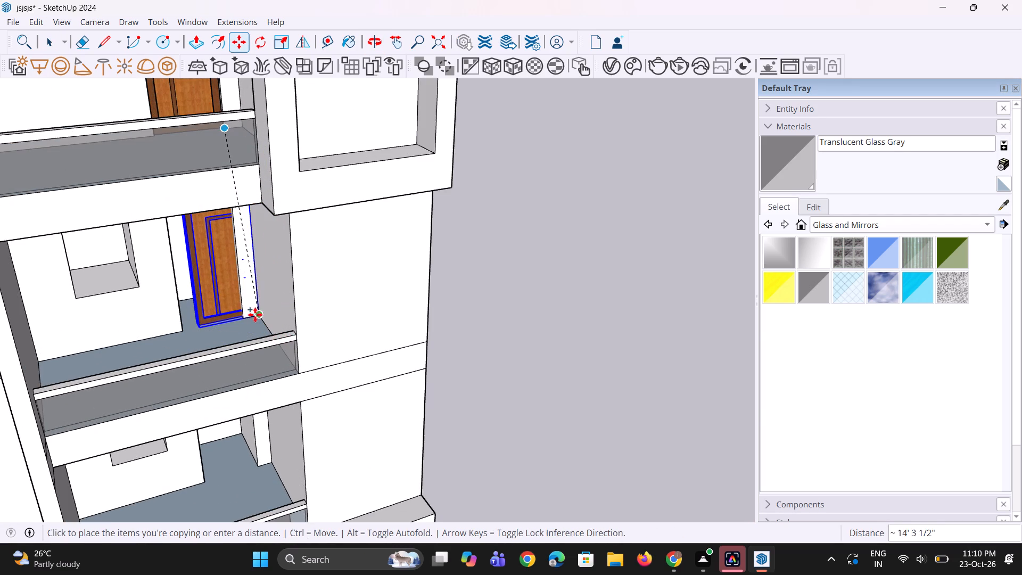
{"action": "left_click", "coordinate": [243, 317]}
{"action": "middle_click_drag", "start_coordinate": [240, 336], "coordinate": [231, 303]}
{"action": "scroll", "coordinate": [231, 303], "scroll_direction": "up", "scroll_amount": 1}
{"action": "key", "text": "m"}
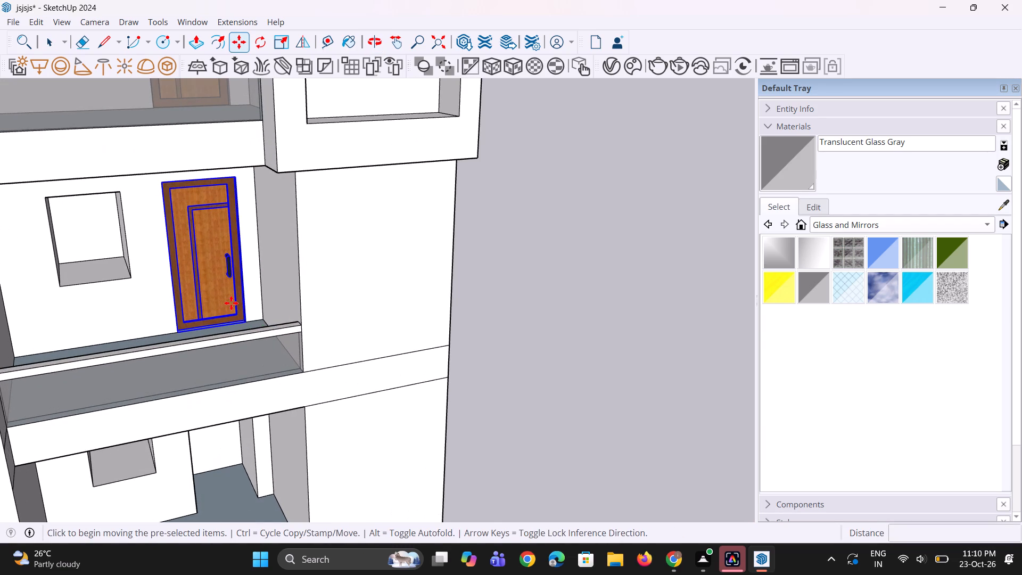
Copy the wooden door on the right block's second-highest floor down about 14' 3" into the middle floor's door opening.
{"action": "left_click", "coordinate": [244, 324]}
{"action": "middle_click_drag", "start_coordinate": [251, 519], "coordinate": [222, 436]}
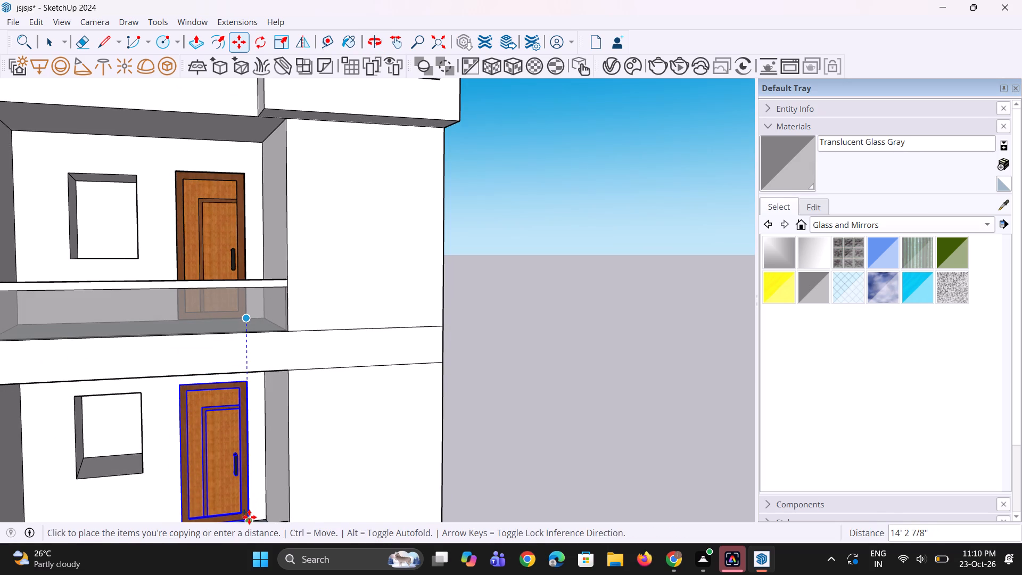
{"action": "left_click", "coordinate": [249, 517]}
{"action": "scroll", "coordinate": [213, 350], "scroll_direction": "down", "scroll_amount": 6}
{"action": "middle_click_drag", "start_coordinate": [224, 440], "coordinate": [232, 481]}
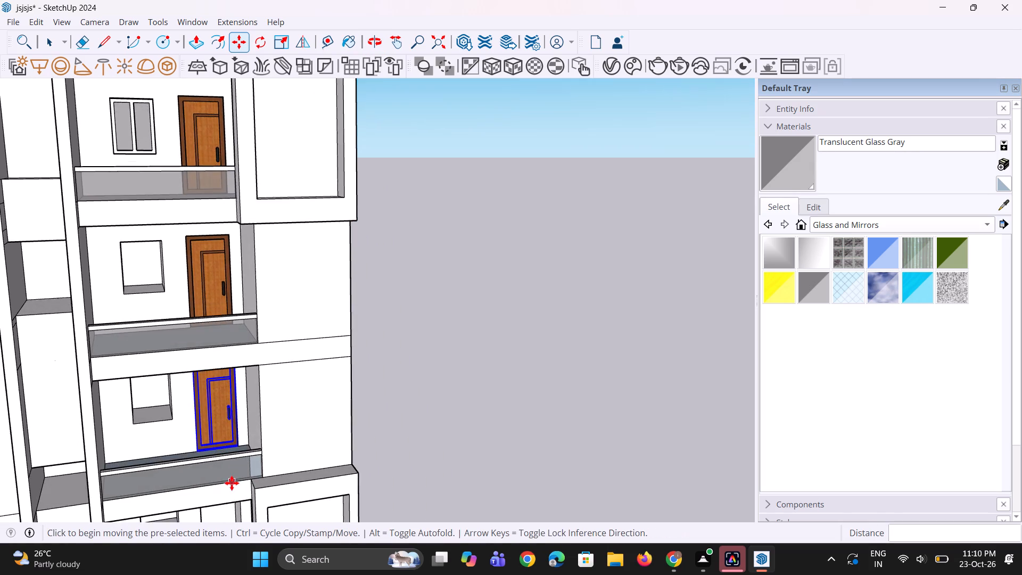
Copy the right block's middle-floor wooden door down about 14' 3" into the door opening on the second-lowest balcony floor.
{"action": "scroll", "coordinate": [230, 483], "scroll_direction": "up", "scroll_amount": 3}
{"action": "key", "text": "m"}
{"action": "scroll", "coordinate": [250, 378], "scroll_direction": "up", "scroll_amount": 1}
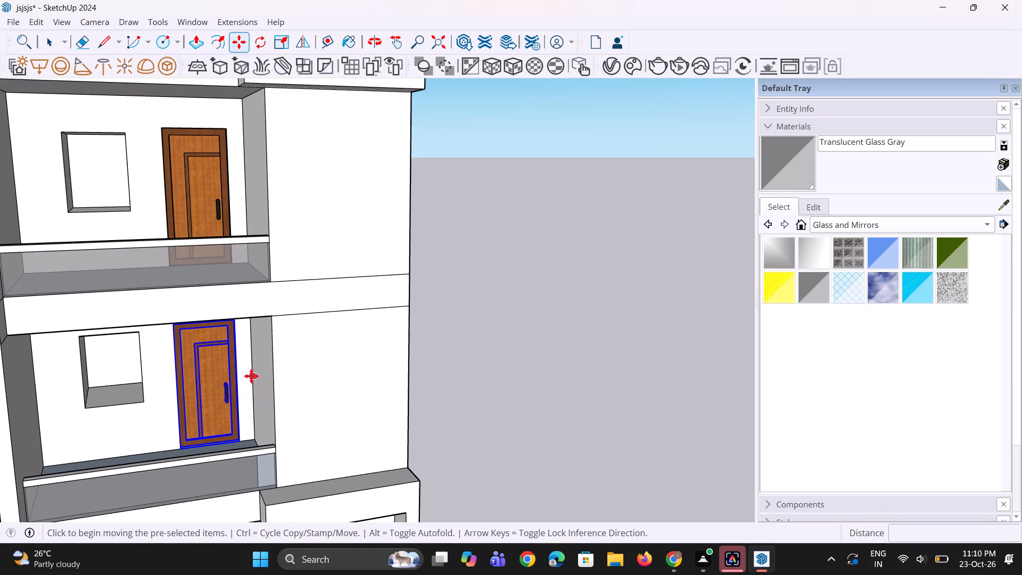
{"action": "left_click", "coordinate": [234, 444]}
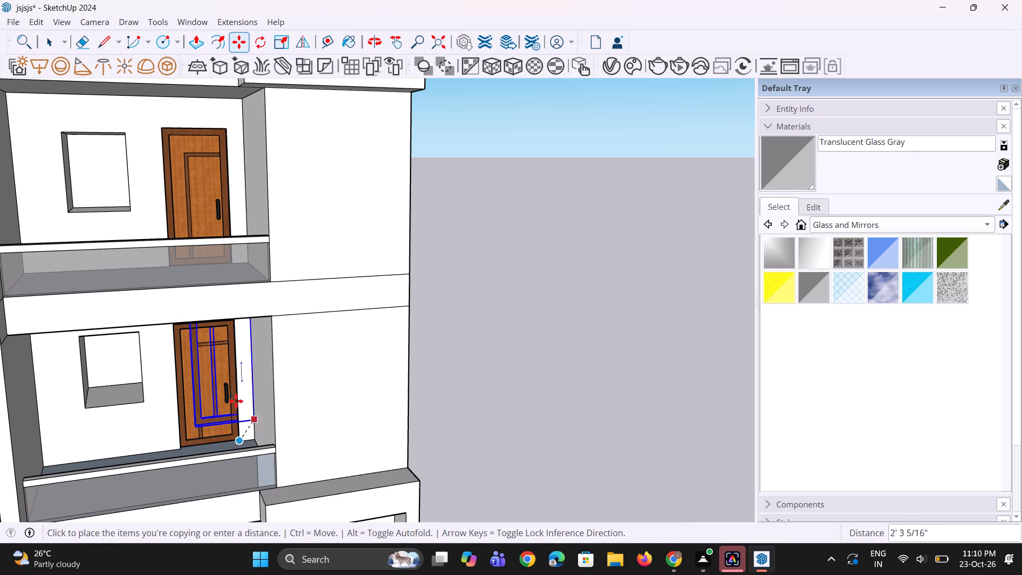
{"action": "scroll", "coordinate": [211, 350], "scroll_direction": "down", "scroll_amount": 5}
{"action": "scroll", "coordinate": [238, 291], "scroll_direction": "down", "scroll_amount": 4}
{"action": "scroll", "coordinate": [194, 172], "scroll_direction": "down", "scroll_amount": 5}
{"action": "scroll", "coordinate": [209, 378], "scroll_direction": "up", "scroll_amount": 13}
{"action": "middle_click_drag", "start_coordinate": [225, 331], "coordinate": [235, 373]}
{"action": "scroll", "coordinate": [225, 339], "scroll_direction": "up", "scroll_amount": 3}
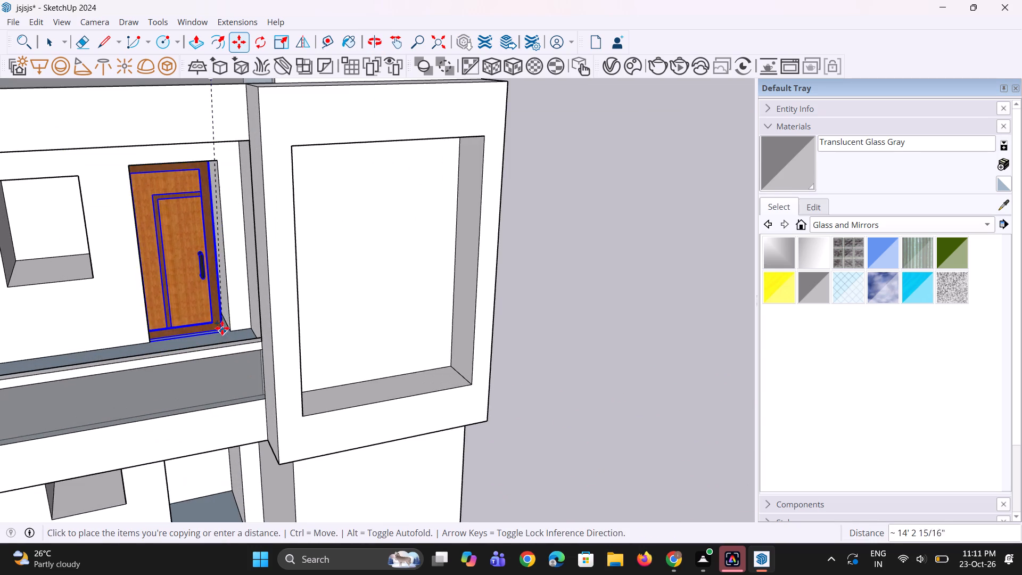
{"action": "left_click", "coordinate": [233, 331]}
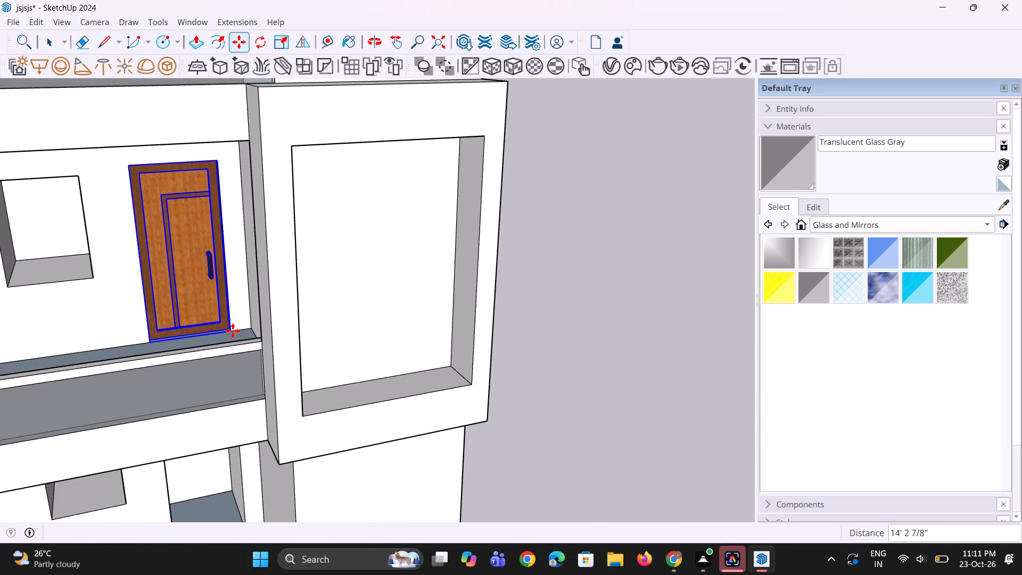
Copy the wooden door from the right block's second-lowest balcony floor into the door opening on the lowest balcony floor.
{"action": "key", "text": "m"}
{"action": "left_click", "coordinate": [233, 335]}
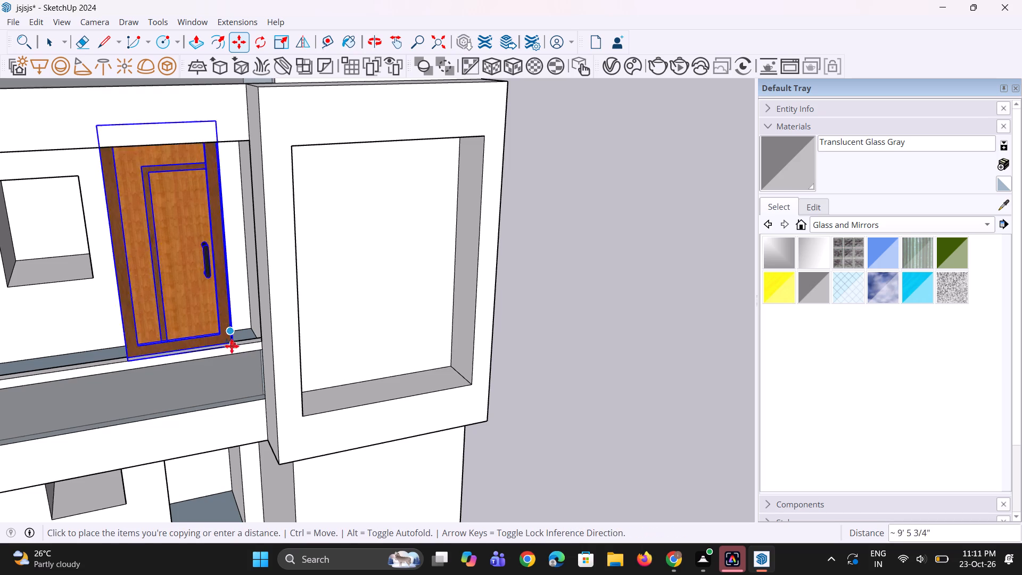
{"action": "scroll", "coordinate": [218, 296], "scroll_direction": "down", "scroll_amount": 9}
{"action": "scroll", "coordinate": [252, 410], "scroll_direction": "up", "scroll_amount": 6}
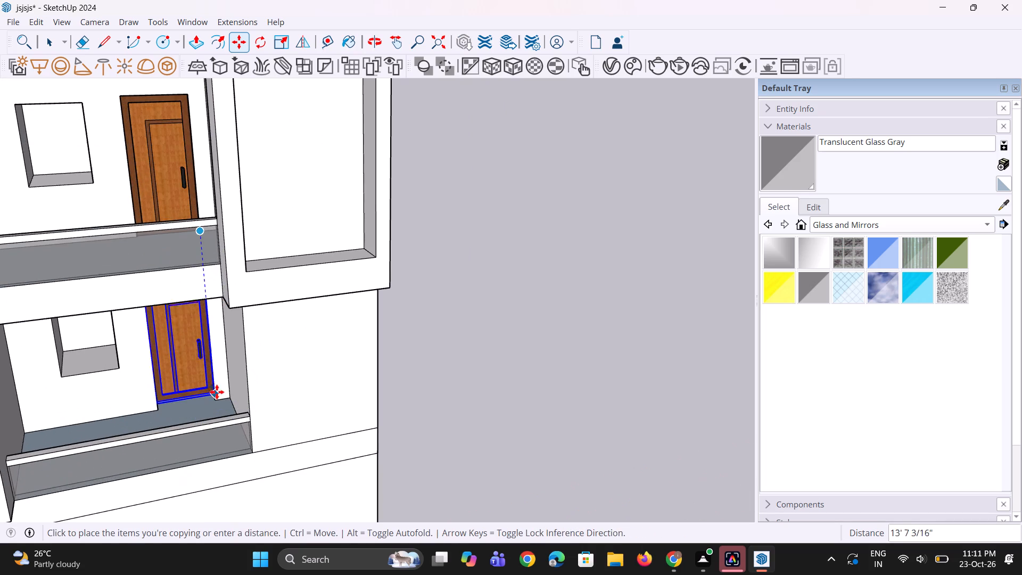
{"action": "left_click", "coordinate": [218, 400]}
{"action": "scroll", "coordinate": [220, 396], "scroll_direction": "down", "scroll_amount": 5}
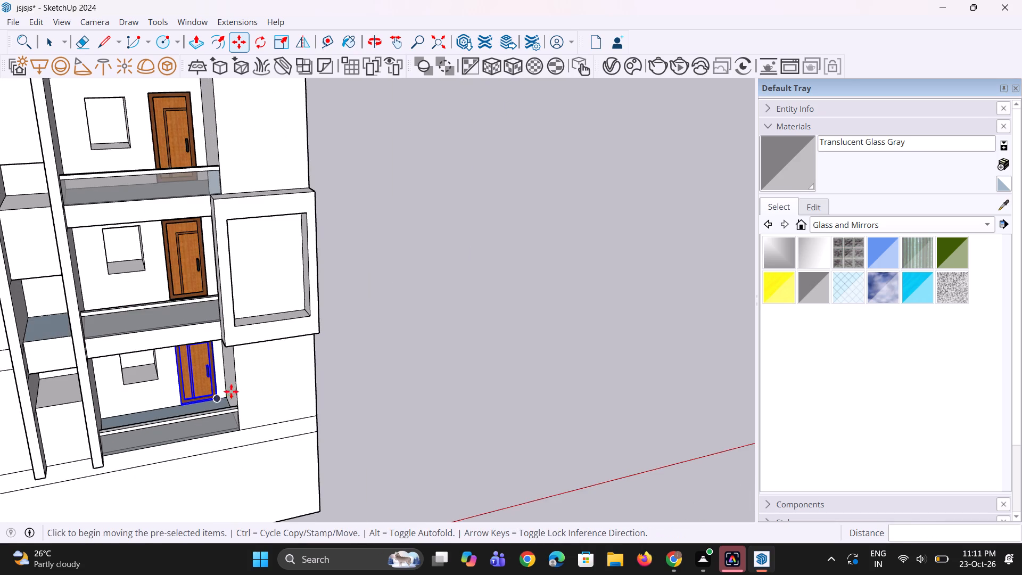
{"action": "scroll", "coordinate": [241, 389], "scroll_direction": "down", "scroll_amount": 1}
Copy the right block's lowest wooden door about 30' 8" across into the left block's door opening on the same floor.
{"action": "key", "text": "m"}
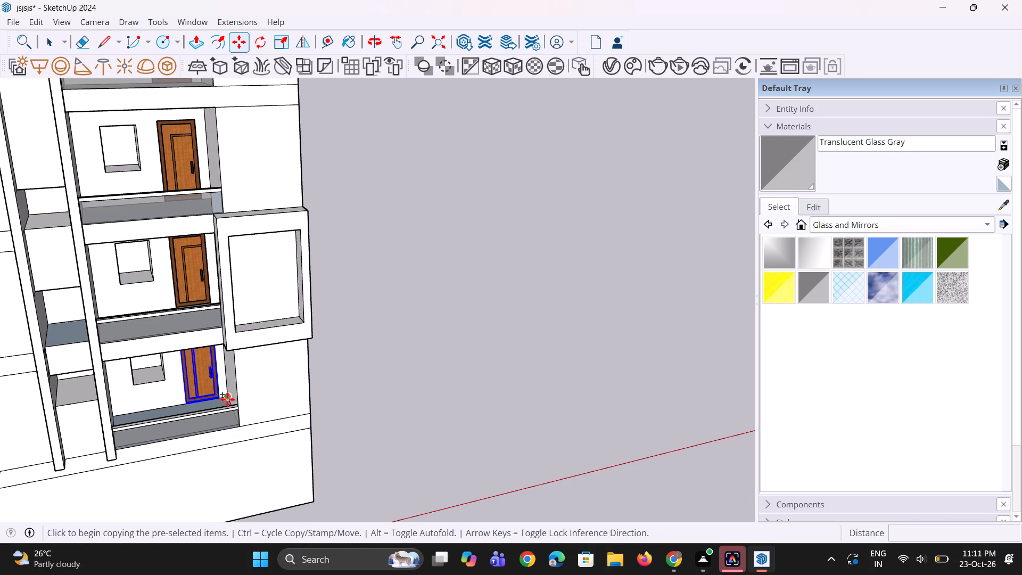
{"action": "left_click", "coordinate": [223, 398]}
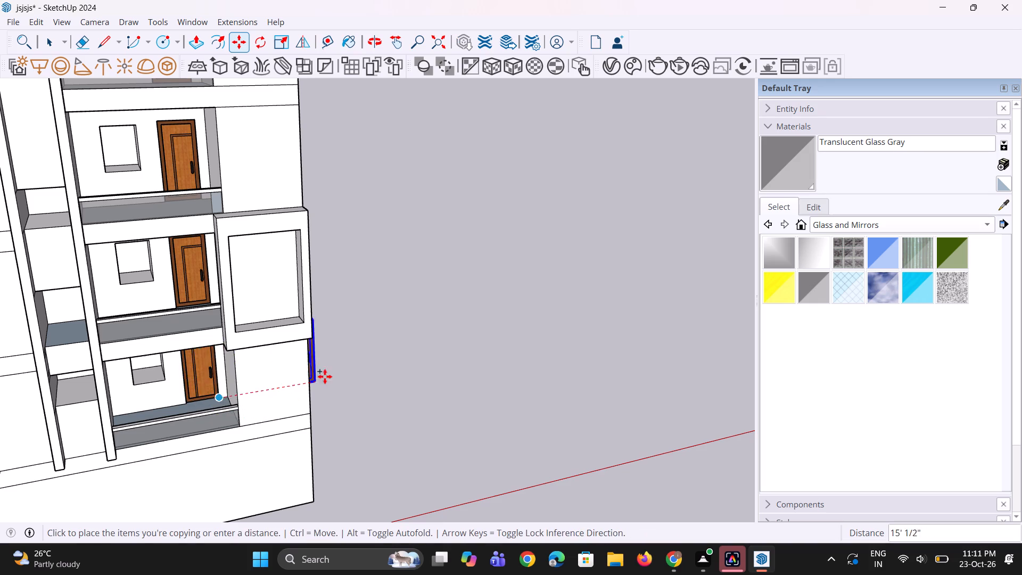
{"action": "scroll", "coordinate": [325, 376], "scroll_direction": "down", "scroll_amount": 8}
{"action": "scroll", "coordinate": [167, 406], "scroll_direction": "up", "scroll_amount": 8}
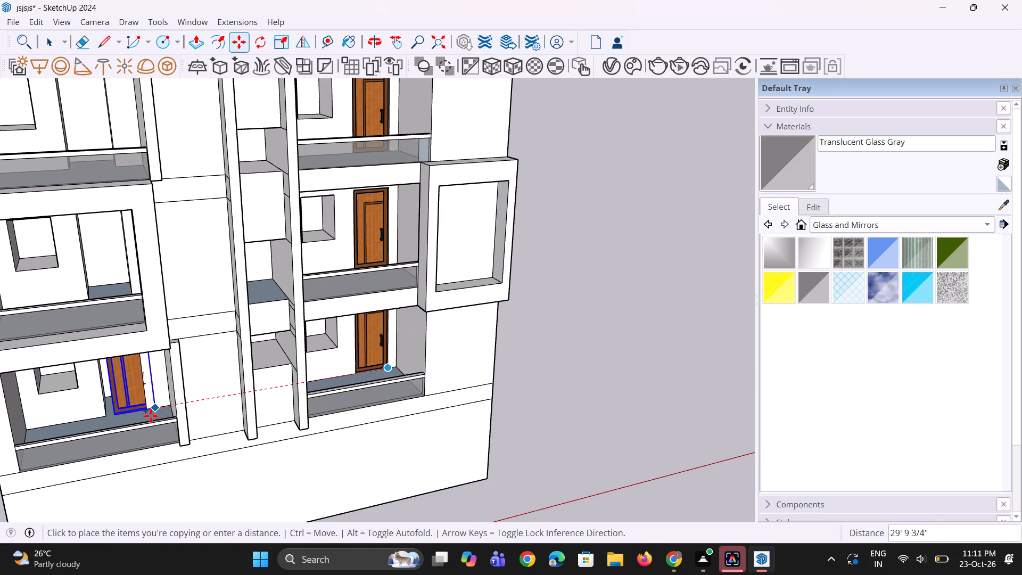
{"action": "scroll", "coordinate": [147, 413], "scroll_direction": "up", "scroll_amount": 4}
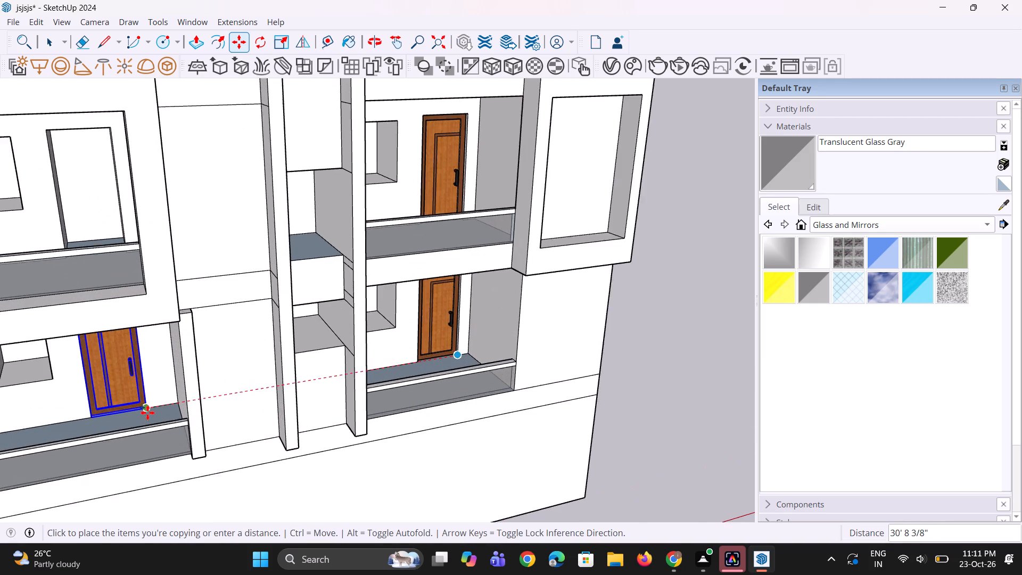
{"action": "scroll", "coordinate": [147, 413], "scroll_direction": "up", "scroll_amount": 2}
{"action": "left_click", "coordinate": [142, 413]}
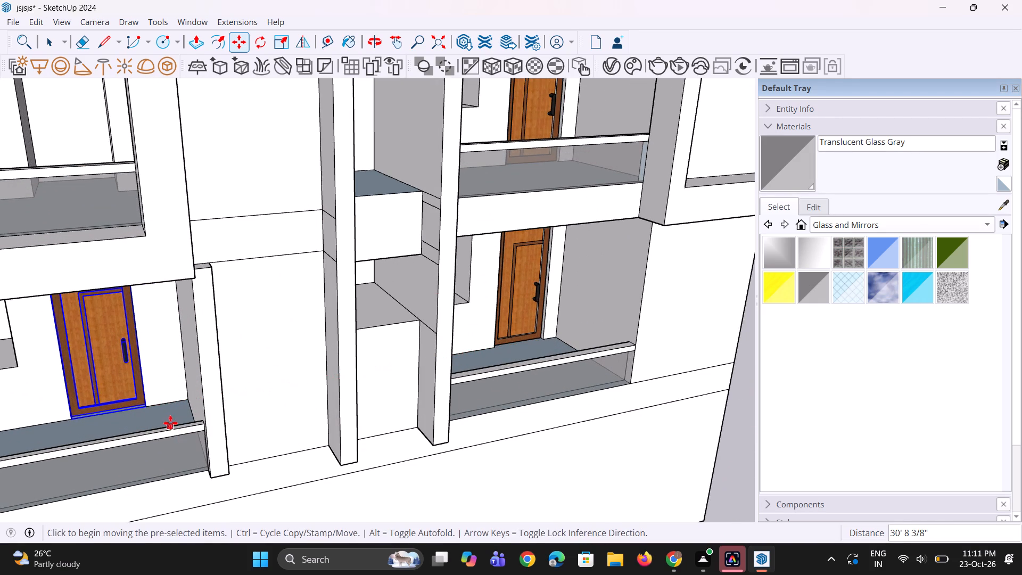
Copy the left block's lowest wooden door up about 14' 3" into the door opening on the framed balcony floor above.
{"action": "key", "text": "m"}
{"action": "left_click", "coordinate": [153, 407]}
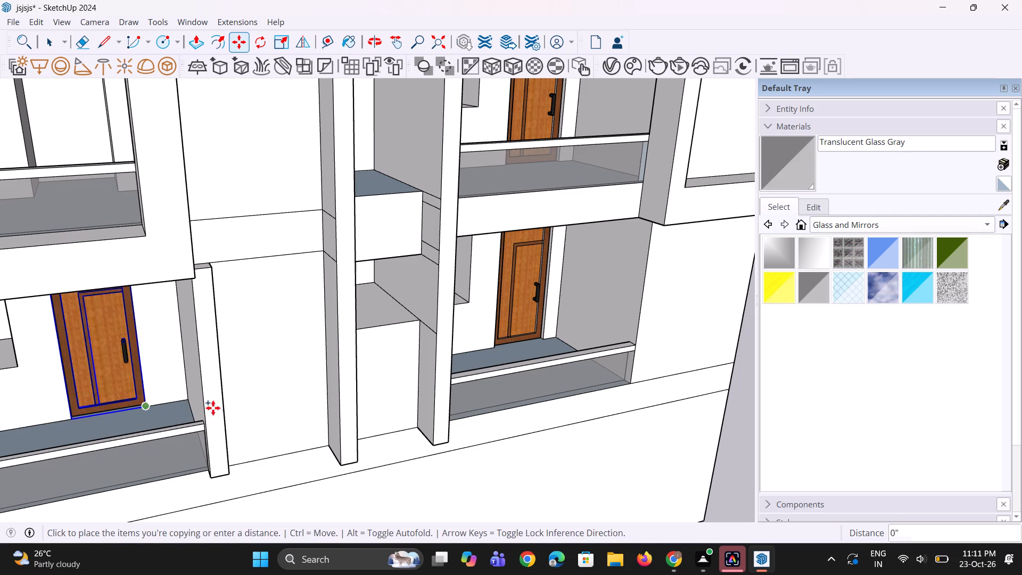
{"action": "scroll", "coordinate": [229, 408], "scroll_direction": "down", "scroll_amount": 4}
{"action": "scroll", "coordinate": [152, 285], "scroll_direction": "up", "scroll_amount": 5}
{"action": "scroll", "coordinate": [101, 208], "scroll_direction": "up", "scroll_amount": 1}
{"action": "middle_click_drag", "start_coordinate": [116, 236], "coordinate": [130, 272]}
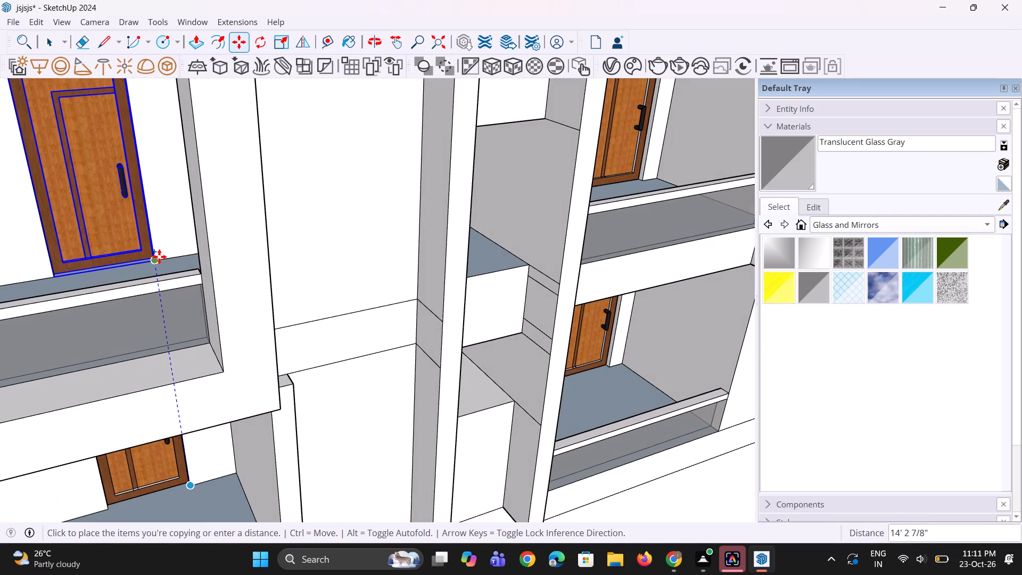
{"action": "left_click", "coordinate": [159, 257]}
{"action": "scroll", "coordinate": [165, 295], "scroll_direction": "down", "scroll_amount": 16}
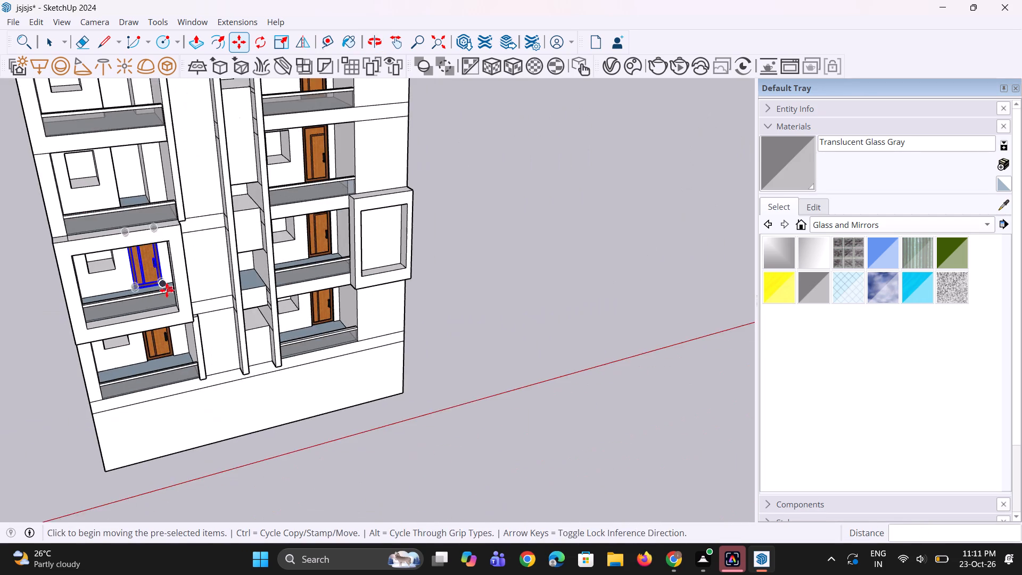
Copy the left block's second-lowest wooden door up about 14' 3" into the middle floor's door opening.
{"action": "middle_click_drag", "start_coordinate": [166, 290], "coordinate": [164, 267]}
{"action": "scroll", "coordinate": [166, 290], "scroll_direction": "up", "scroll_amount": 1}
{"action": "key", "text": "m"}
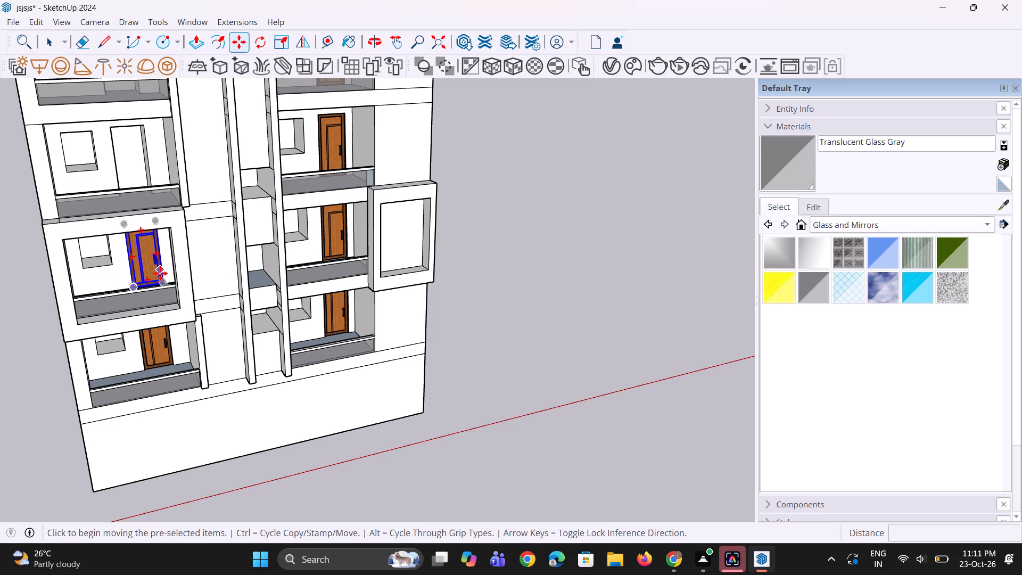
{"action": "left_click", "coordinate": [160, 285]}
{"action": "scroll", "coordinate": [152, 178], "scroll_direction": "up", "scroll_amount": 3}
{"action": "middle_click_drag", "start_coordinate": [152, 178], "coordinate": [163, 254]}
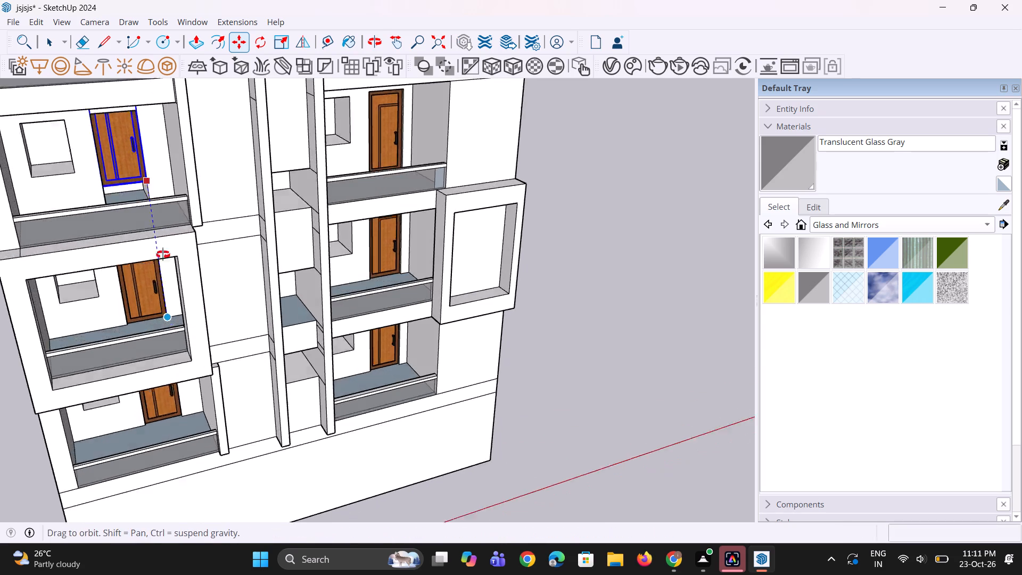
{"action": "middle_click_drag", "start_coordinate": [163, 254], "coordinate": [163, 257]}
{"action": "scroll", "coordinate": [158, 247], "scroll_direction": "up", "scroll_amount": 3}
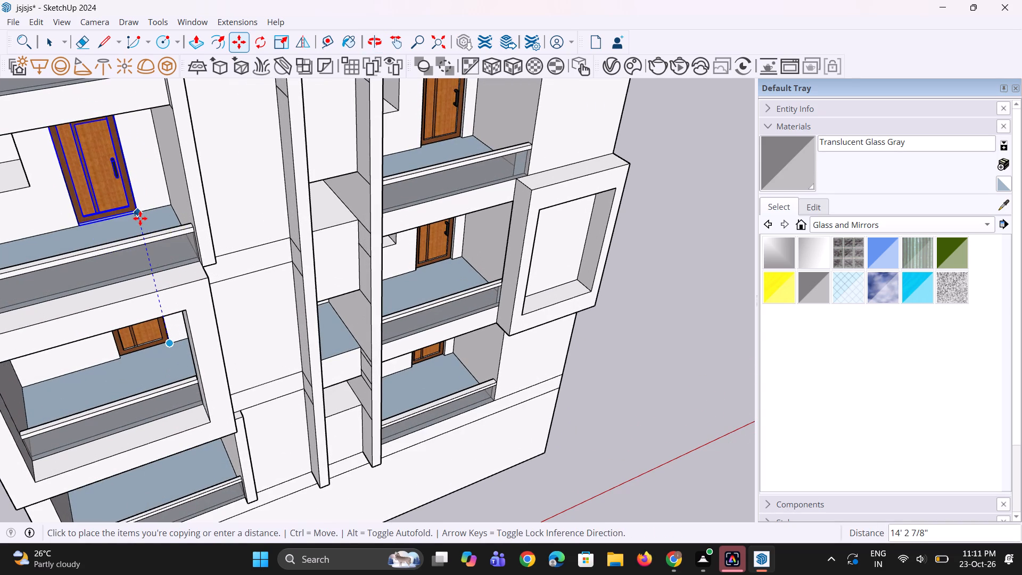
{"action": "left_click", "coordinate": [140, 218]}
{"action": "scroll", "coordinate": [185, 277], "scroll_direction": "down", "scroll_amount": 11}
Copy the left block's middle-floor wooden door up about 14' 3" into the second-highest floor's door opening.
{"action": "middle_click_drag", "start_coordinate": [182, 270], "coordinate": [179, 262]}
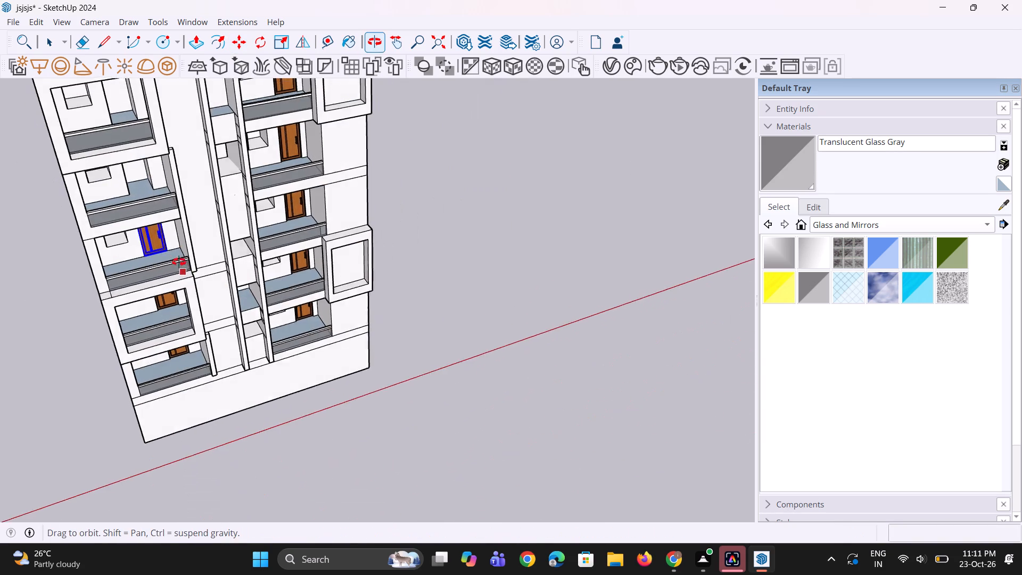
{"action": "middle_click_drag", "start_coordinate": [179, 262], "coordinate": [174, 240]}
{"action": "scroll", "coordinate": [174, 240], "scroll_direction": "up", "scroll_amount": 1}
{"action": "key", "text": "m"}
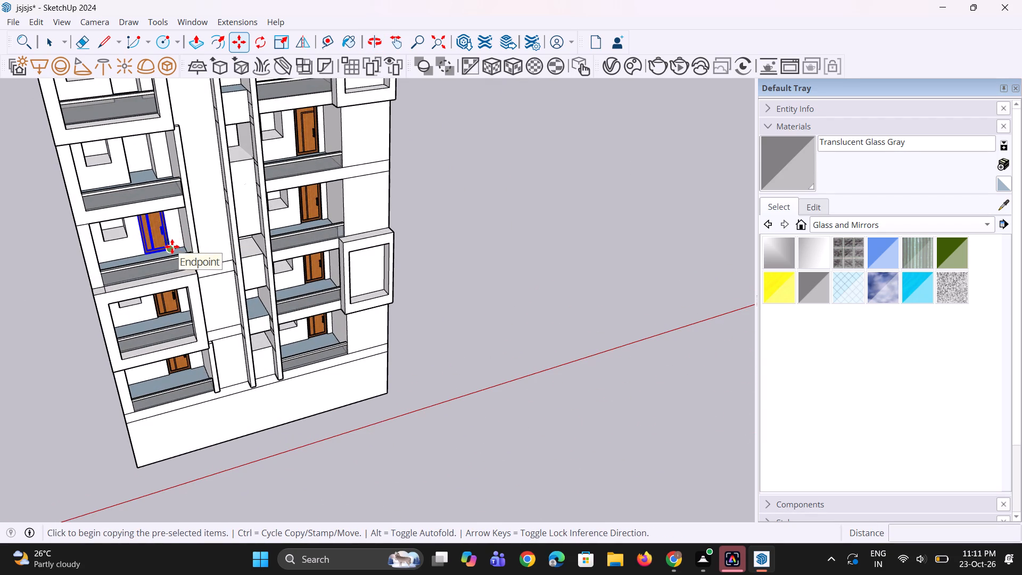
{"action": "left_click", "coordinate": [172, 247]}
{"action": "scroll", "coordinate": [161, 177], "scroll_direction": "up", "scroll_amount": 5}
{"action": "middle_click_drag", "start_coordinate": [159, 184], "coordinate": [159, 209]}
{"action": "scroll", "coordinate": [121, 182], "scroll_direction": "up", "scroll_amount": 2}
{"action": "left_click", "coordinate": [156, 191]}
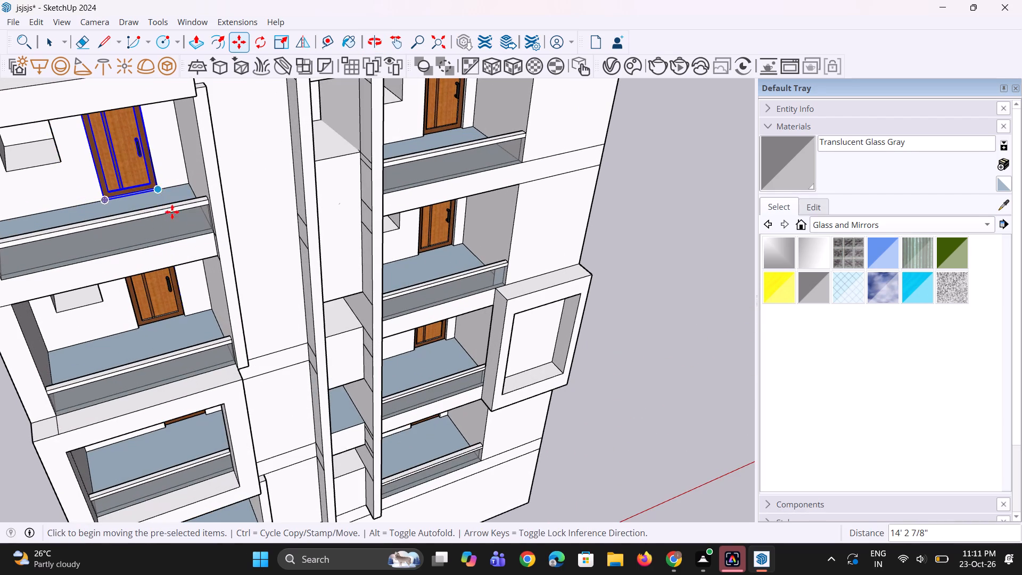
Copy the wooden door from the left block's second-highest floor into the top-floor door opening and clear the selection.
{"action": "scroll", "coordinate": [208, 254], "scroll_direction": "down", "scroll_amount": 3}
{"action": "key", "text": "m"}
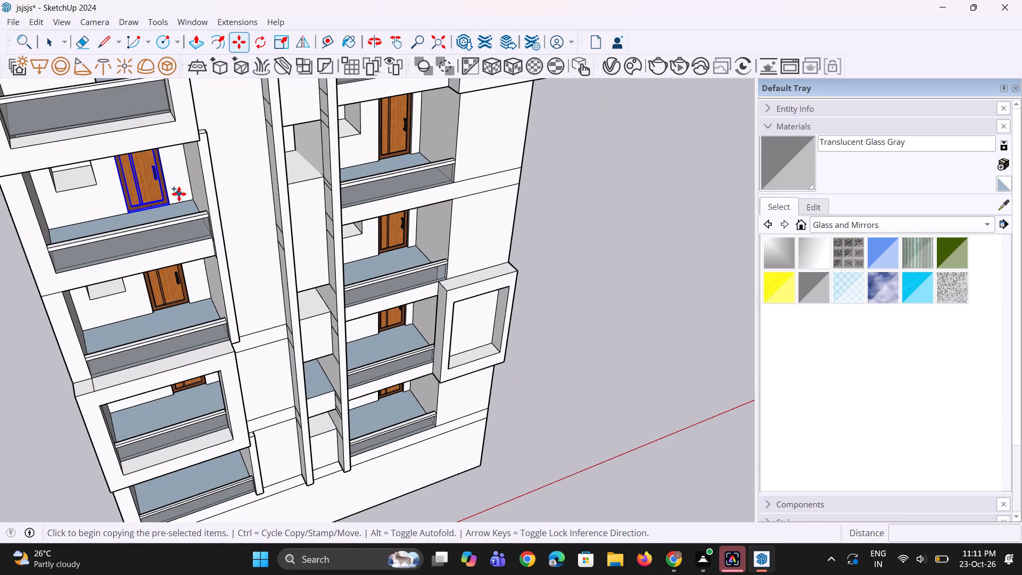
{"action": "left_click", "coordinate": [167, 209]}
{"action": "scroll", "coordinate": [226, 261], "scroll_direction": "down", "scroll_amount": 6}
{"action": "scroll", "coordinate": [202, 192], "scroll_direction": "up", "scroll_amount": 8}
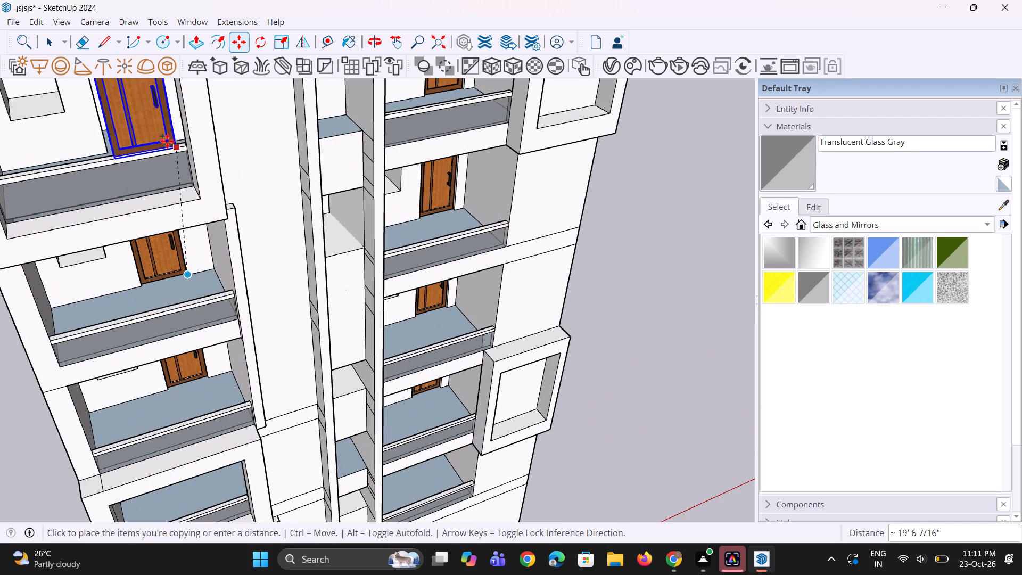
{"action": "left_click", "coordinate": [161, 140]}
{"action": "scroll", "coordinate": [167, 252], "scroll_direction": "down", "scroll_amount": 5}
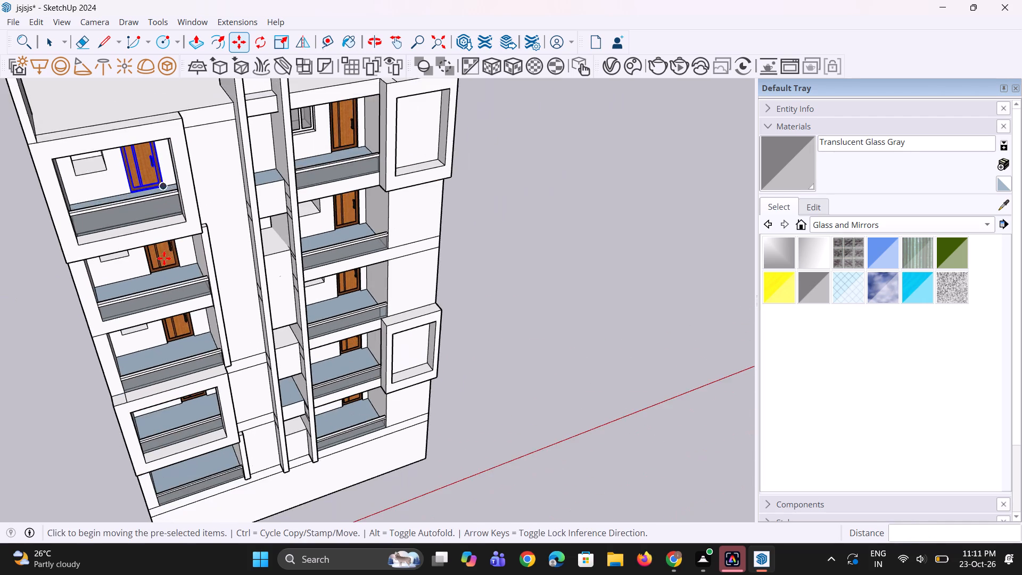
{"action": "middle_click_drag", "start_coordinate": [170, 254], "coordinate": [171, 212]}
{"action": "key", "text": "space"}
{"action": "key", "text": "space"}
{"action": "double_click", "coordinate": [506, 296]}
Copy the right block's top-floor glazed window group down about 14' 3" into the window opening one floor below.
{"action": "scroll", "coordinate": [499, 311], "scroll_direction": "up", "scroll_amount": 1}
{"action": "middle_click_drag", "start_coordinate": [499, 311], "coordinate": [456, 267]}
{"action": "scroll", "coordinate": [416, 255], "scroll_direction": "down", "scroll_amount": 6}
{"action": "scroll", "coordinate": [439, 263], "scroll_direction": "up", "scroll_amount": 1}
{"action": "middle_click_drag", "start_coordinate": [439, 263], "coordinate": [375, 241]}
{"action": "scroll", "coordinate": [370, 242], "scroll_direction": "down", "scroll_amount": 5}
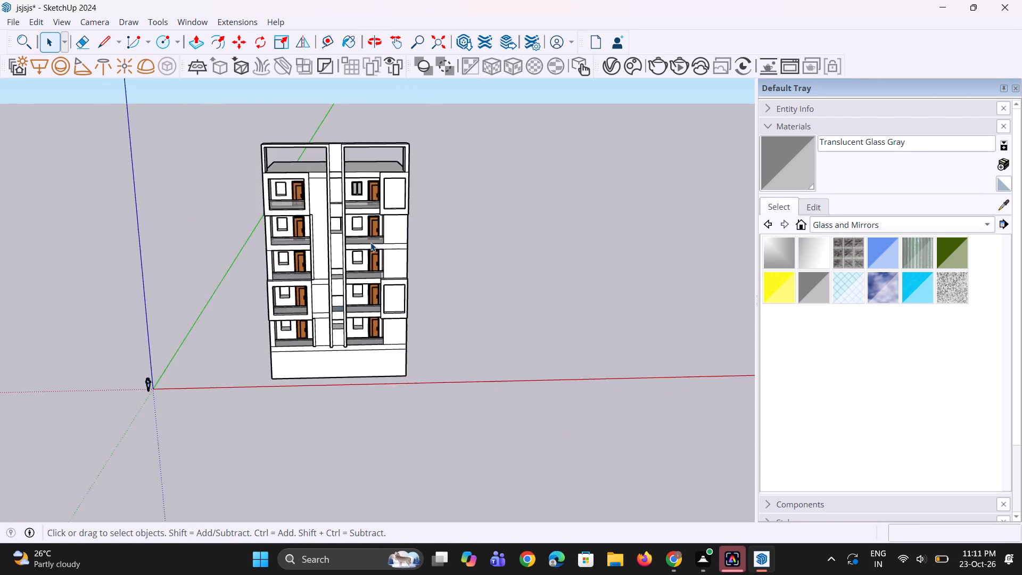
{"action": "scroll", "coordinate": [370, 242], "scroll_direction": "down", "scroll_amount": 10}
{"action": "scroll", "coordinate": [411, 243], "scroll_direction": "up", "scroll_amount": 12}
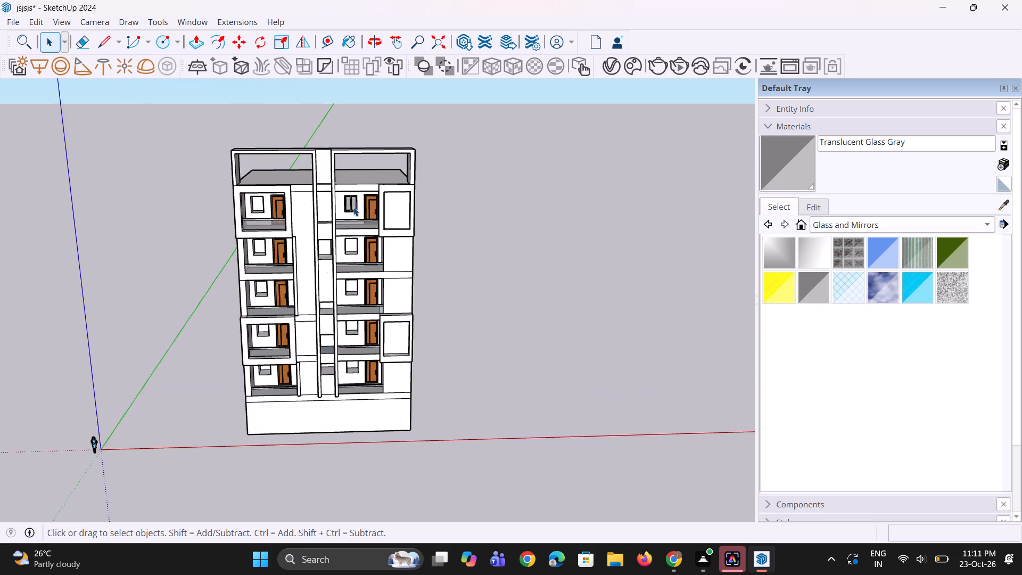
{"action": "scroll", "coordinate": [353, 207], "scroll_direction": "up", "scroll_amount": 2}
{"action": "left_click", "coordinate": [353, 207]}
{"action": "scroll", "coordinate": [353, 209], "scroll_direction": "up", "scroll_amount": 7}
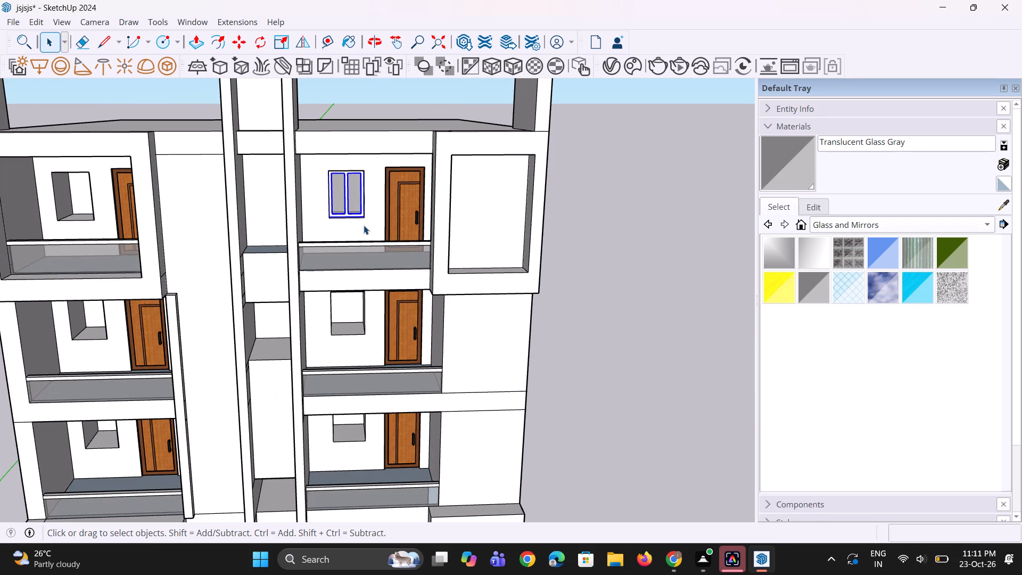
{"action": "key", "text": "m"}
{"action": "left_click", "coordinate": [365, 218]}
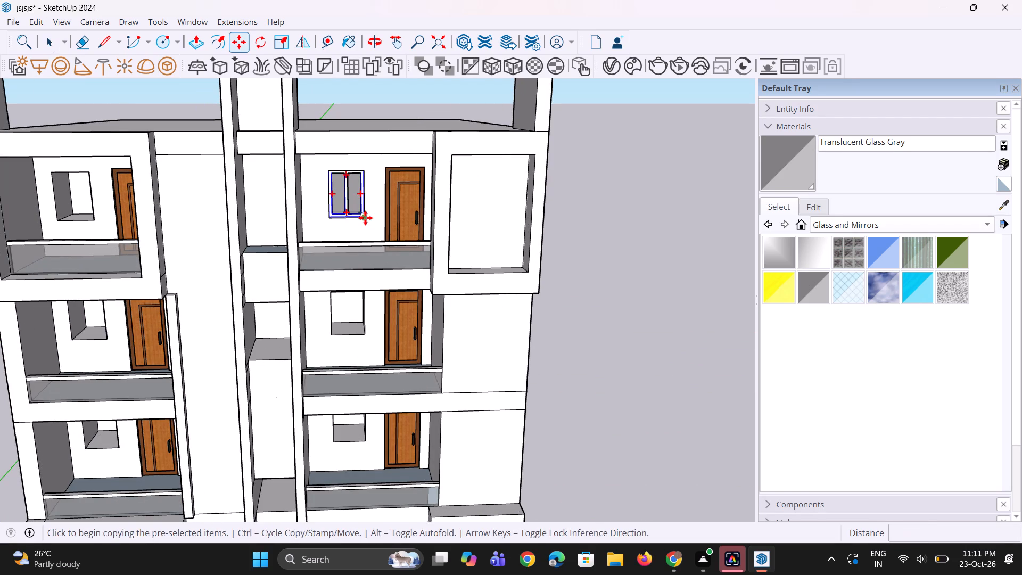
{"action": "scroll", "coordinate": [361, 310], "scroll_direction": "up", "scroll_amount": 2}
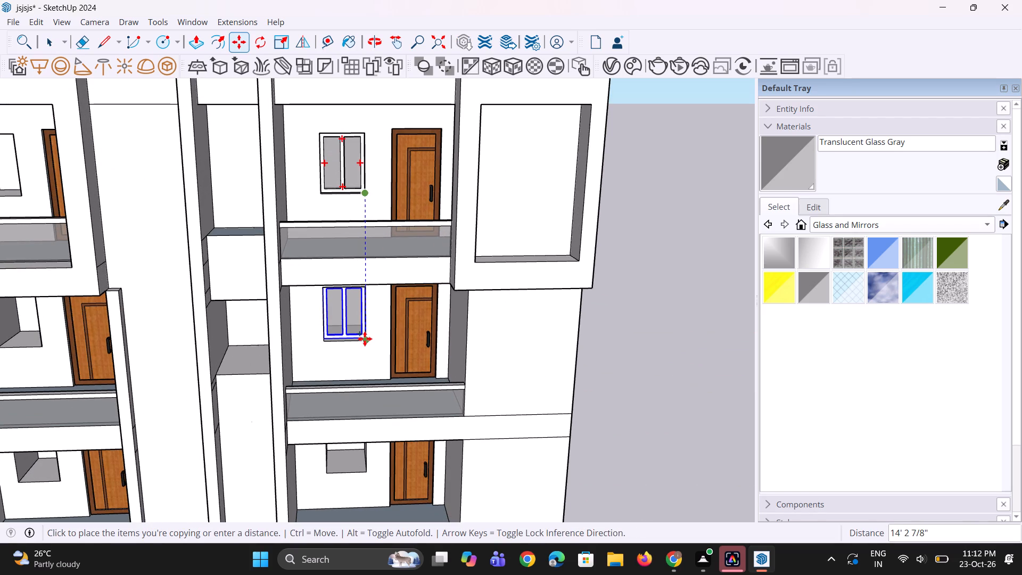
{"action": "scroll", "coordinate": [365, 339], "scroll_direction": "up", "scroll_amount": 7}
{"action": "left_click", "coordinate": [365, 339]}
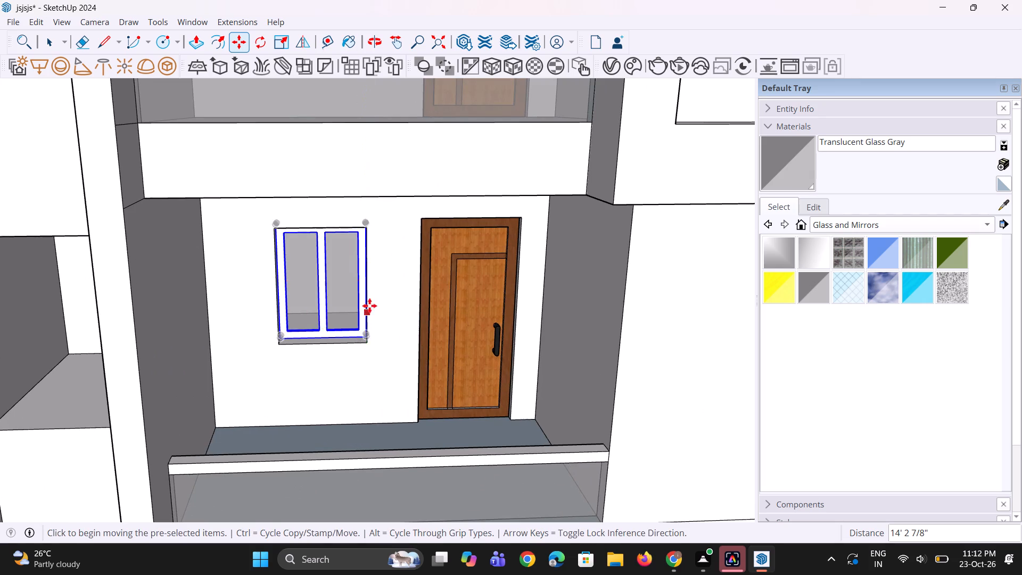
Copy the glazed window group from the right block's second-highest floor into the middle floor's window opening.
{"action": "scroll", "coordinate": [369, 306], "scroll_direction": "down", "scroll_amount": 6}
{"action": "key", "text": "m"}
{"action": "left_click_drag", "start_coordinate": [367, 325], "coordinate": [367, 337]}
{"action": "scroll", "coordinate": [366, 297], "scroll_direction": "down", "scroll_amount": 10}
{"action": "scroll", "coordinate": [350, 411], "scroll_direction": "up", "scroll_amount": 4}
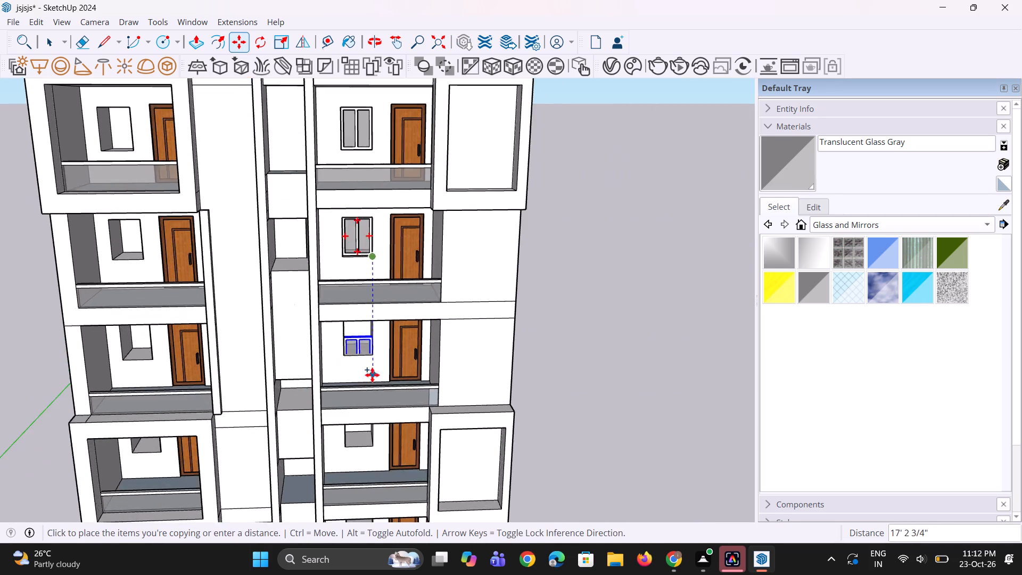
{"action": "scroll", "coordinate": [372, 375], "scroll_direction": "up", "scroll_amount": 10}
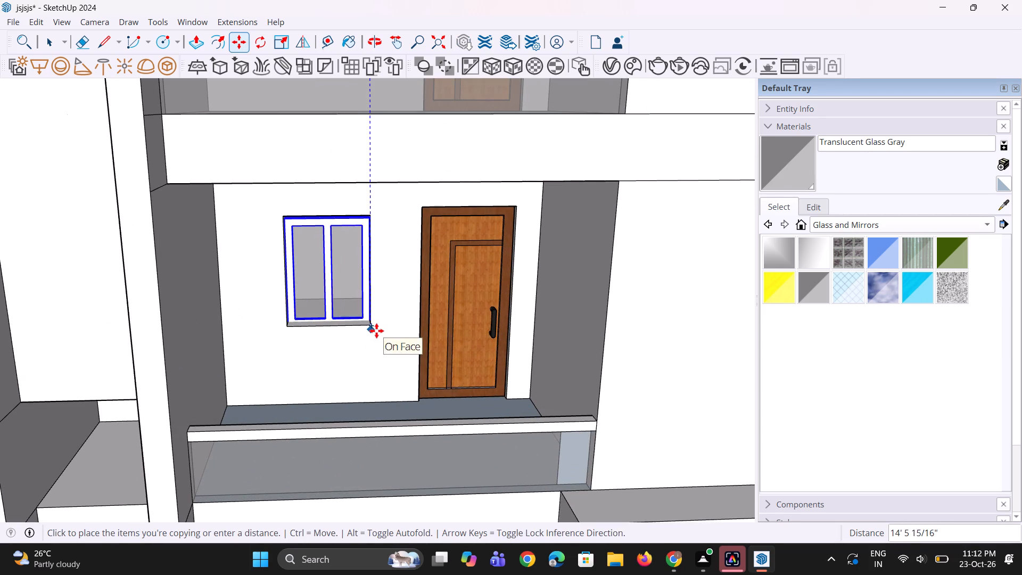
{"action": "left_click", "coordinate": [370, 325]}
Copy the right block's middle-floor glazed window group down about 14' 3" into the window opening one floor below.
{"action": "key", "text": "m"}
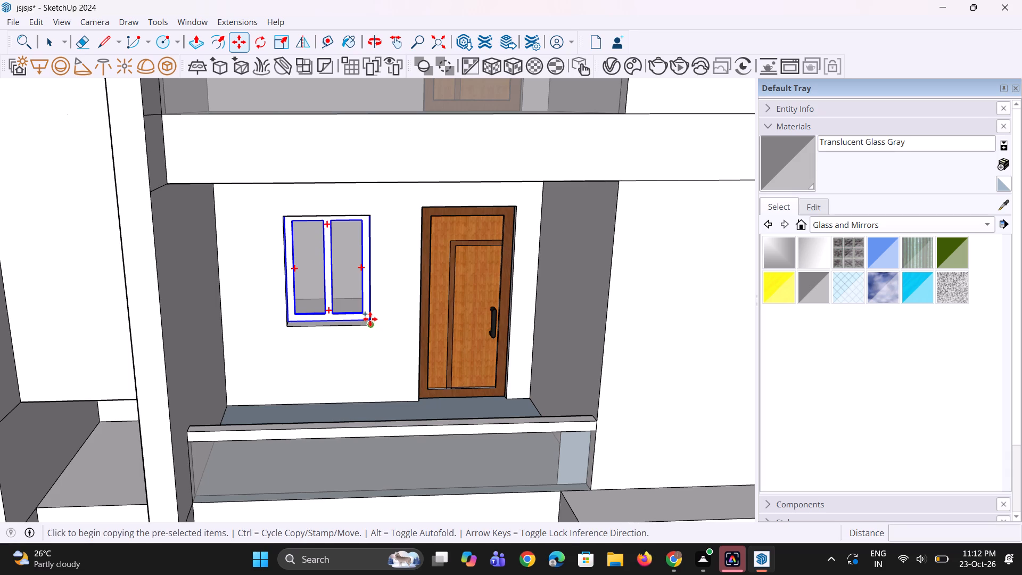
{"action": "left_click", "coordinate": [370, 319]}
{"action": "scroll", "coordinate": [369, 323], "scroll_direction": "down", "scroll_amount": 5}
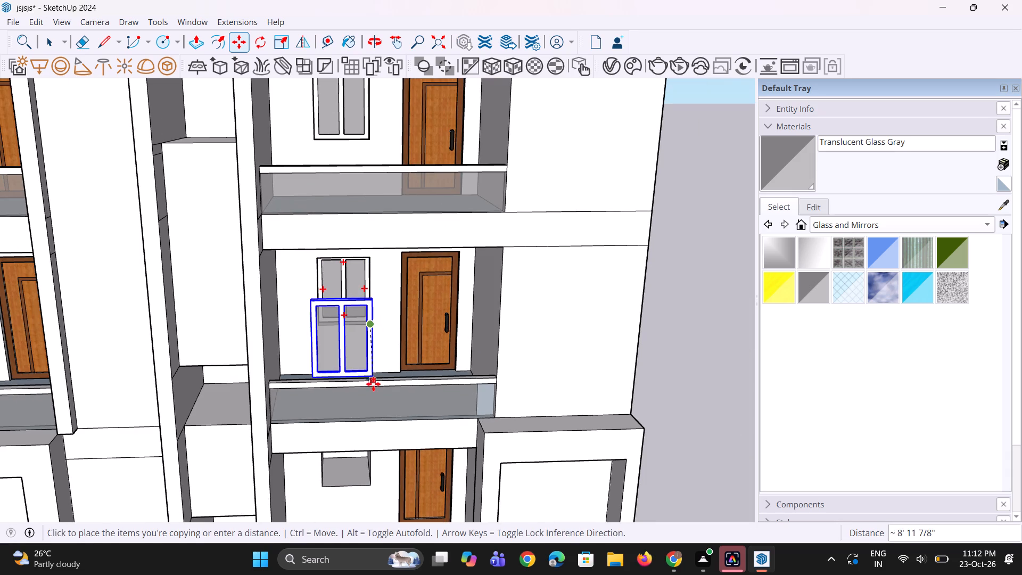
{"action": "scroll", "coordinate": [373, 384], "scroll_direction": "down", "scroll_amount": 9}
{"action": "scroll", "coordinate": [376, 409], "scroll_direction": "up", "scroll_amount": 3}
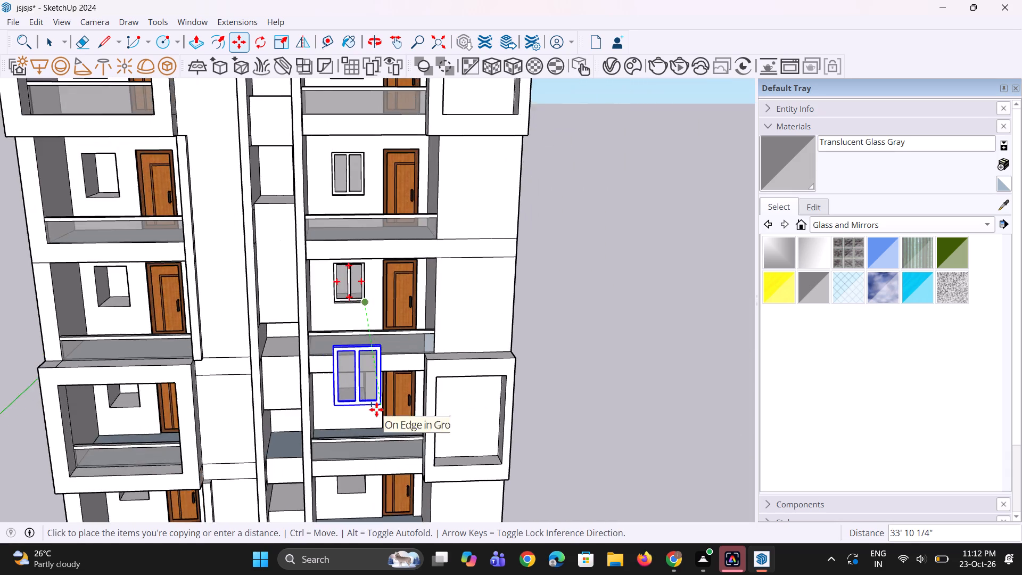
{"action": "scroll", "coordinate": [376, 409], "scroll_direction": "up", "scroll_amount": 7}
{"action": "left_click", "coordinate": [359, 399]}
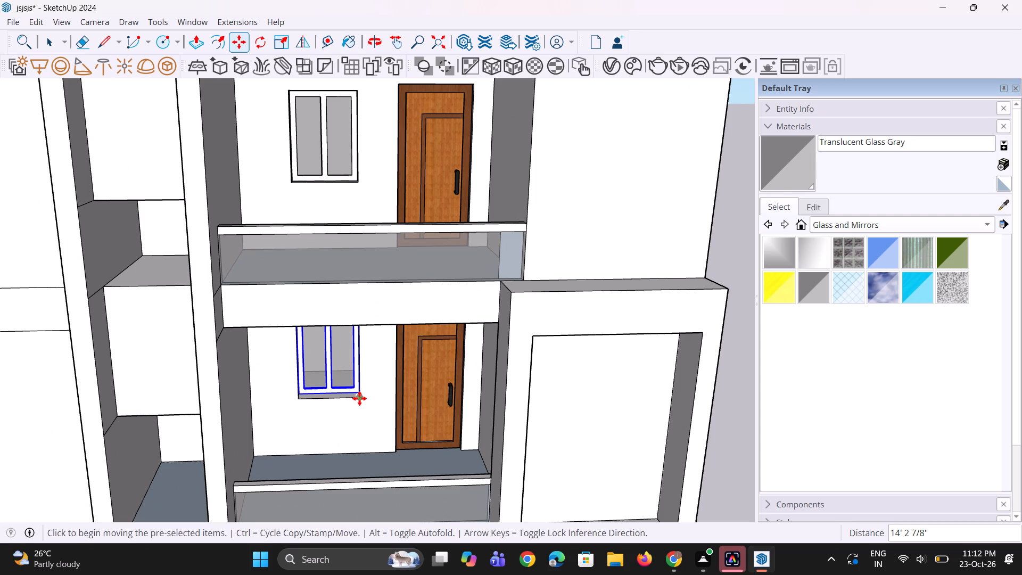
Copy the right block's second-lowest-floor glazed window group down into the lowest floor's window opening and shift the copy 3" to fit.
{"action": "key", "text": "m"}
{"action": "left_click", "coordinate": [360, 388]}
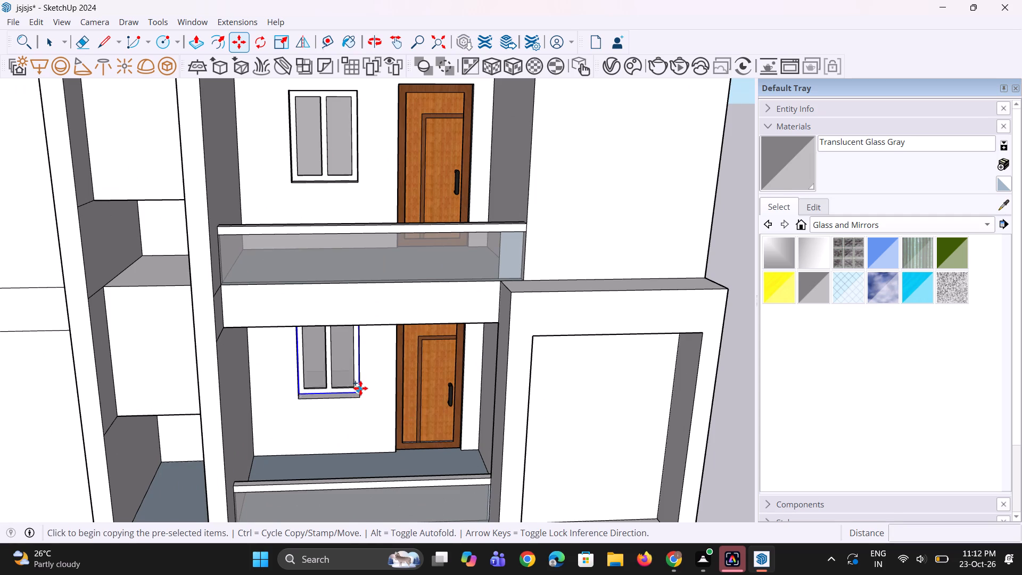
{"action": "scroll", "coordinate": [374, 382], "scroll_direction": "down", "scroll_amount": 11}
{"action": "scroll", "coordinate": [380, 380], "scroll_direction": "up", "scroll_amount": 1}
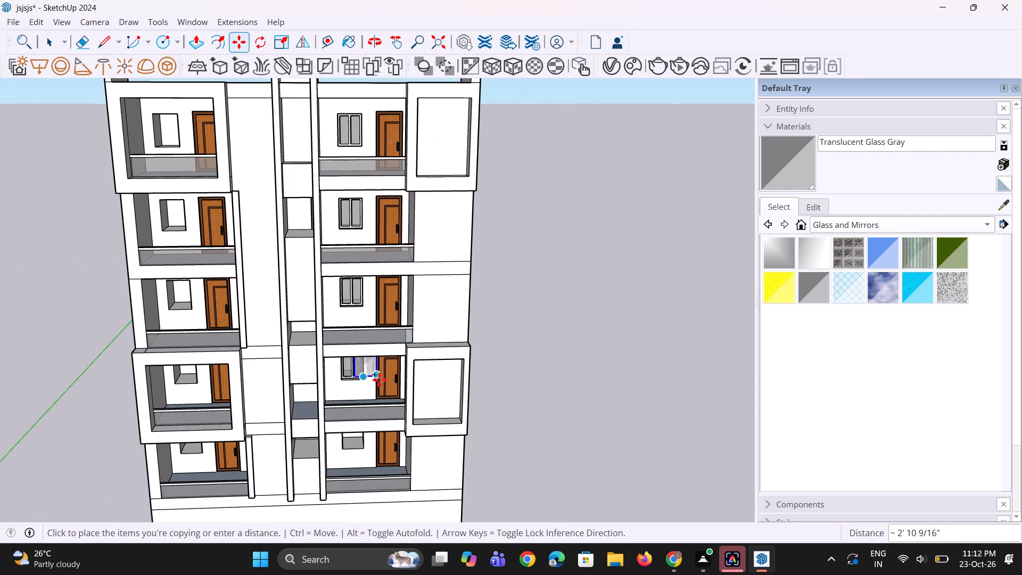
{"action": "scroll", "coordinate": [380, 465], "scroll_direction": "up", "scroll_amount": 14}
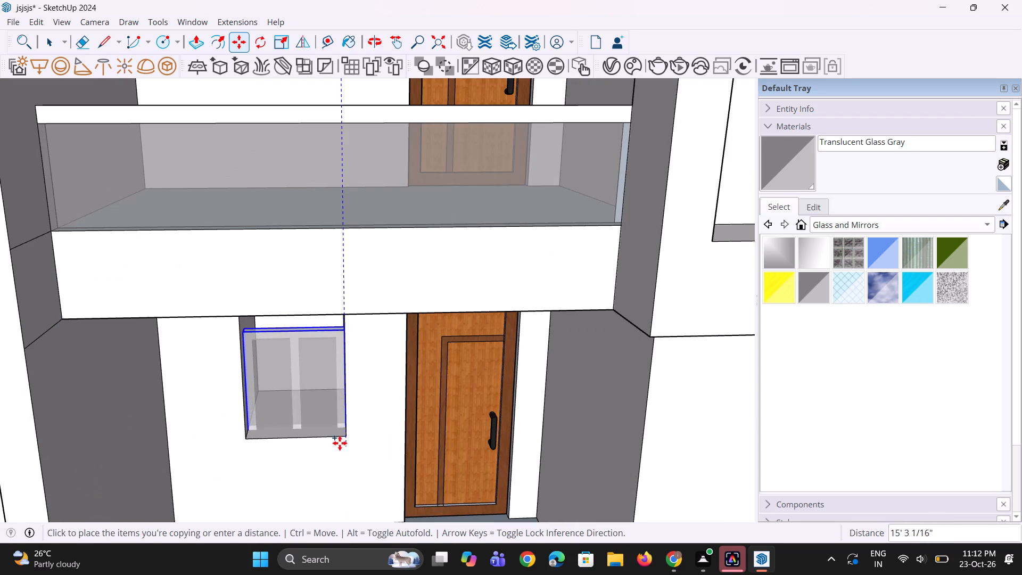
{"action": "left_click", "coordinate": [340, 431]}
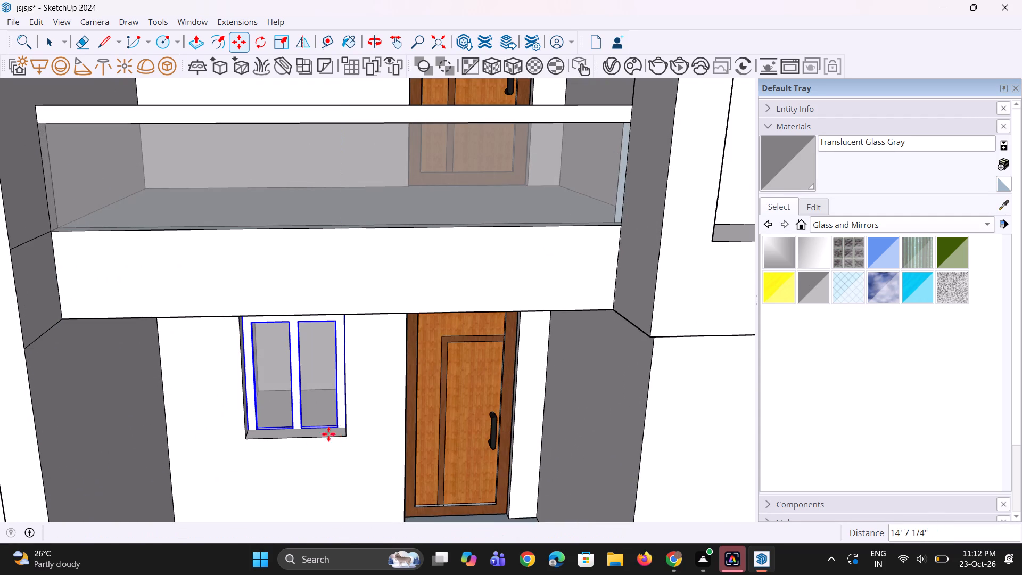
{"action": "middle_click_drag", "start_coordinate": [293, 444], "coordinate": [289, 395]}
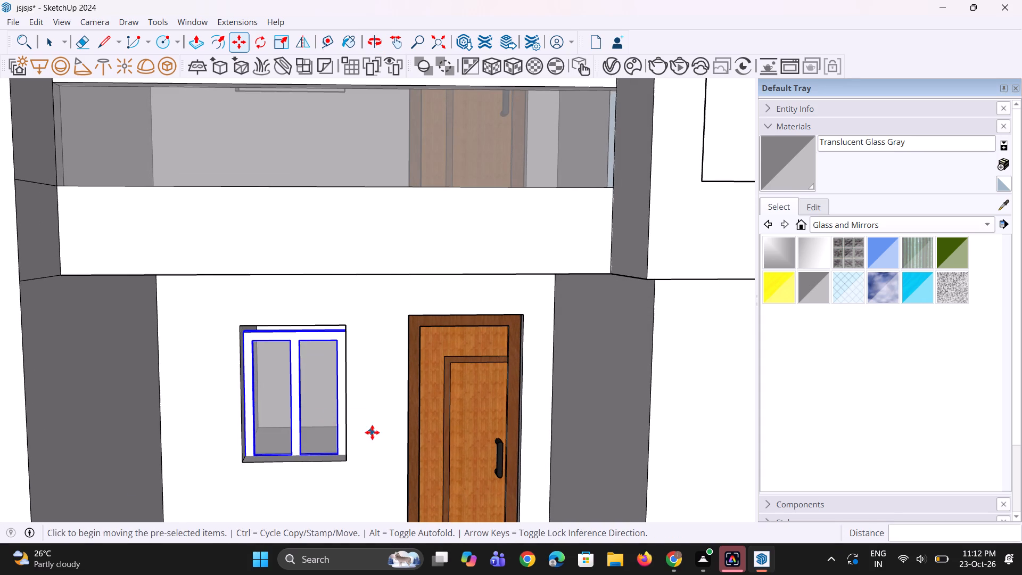
{"action": "left_click", "coordinate": [342, 461]}
{"action": "left_click", "coordinate": [344, 450]}
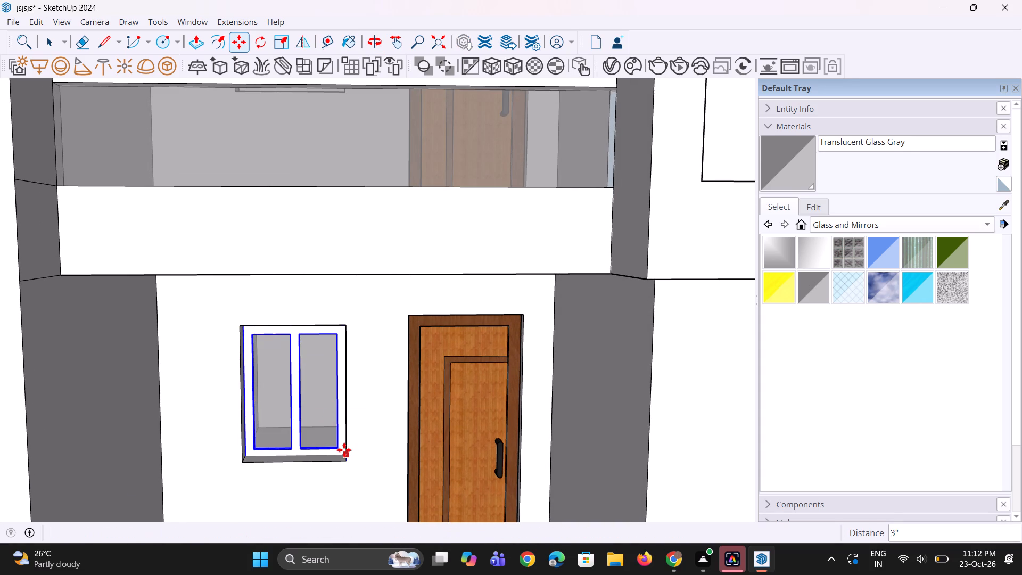
Copy the right block's lowest-floor glazed window group about 30' 8" across into the left block's lowest-floor window opening.
{"action": "key", "text": "m"}
{"action": "left_click_drag", "start_coordinate": [344, 456], "coordinate": [355, 481], "text": "ctrl"}
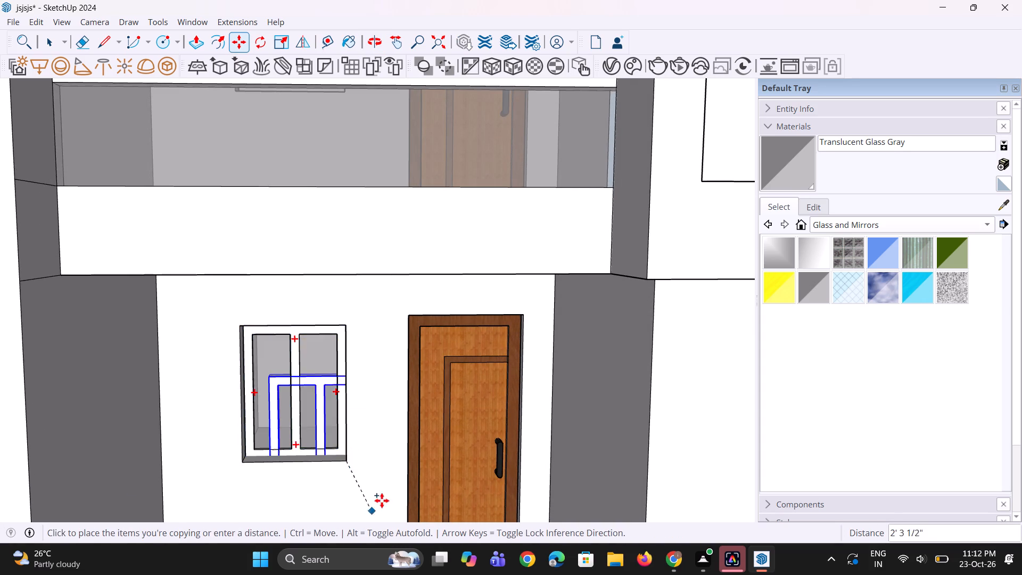
{"action": "scroll", "coordinate": [406, 465], "scroll_direction": "down", "scroll_amount": 14}
{"action": "scroll", "coordinate": [149, 468], "scroll_direction": "up", "scroll_amount": 4}
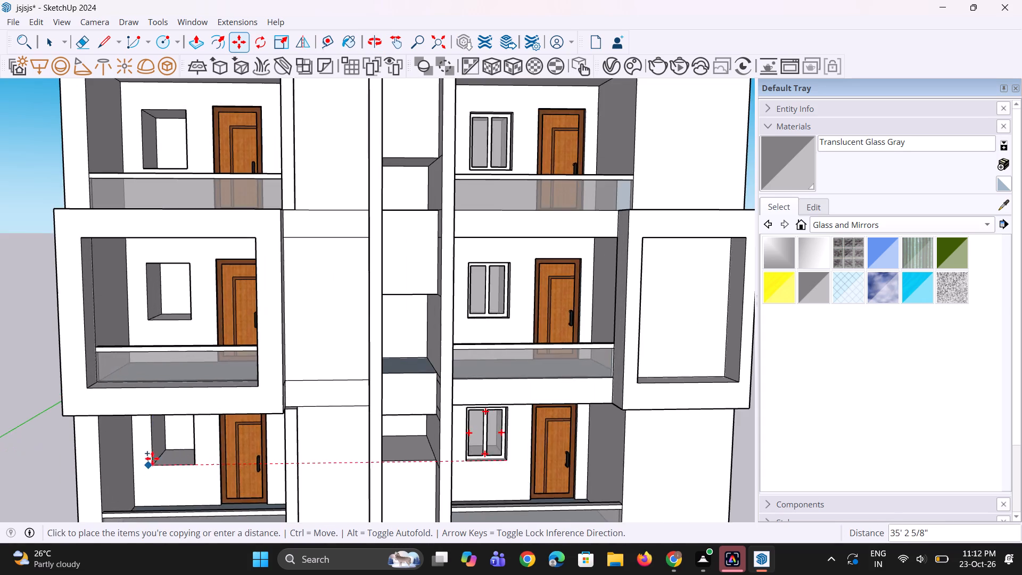
{"action": "scroll", "coordinate": [163, 457], "scroll_direction": "up", "scroll_amount": 5}
{"action": "left_click", "coordinate": [200, 469]}
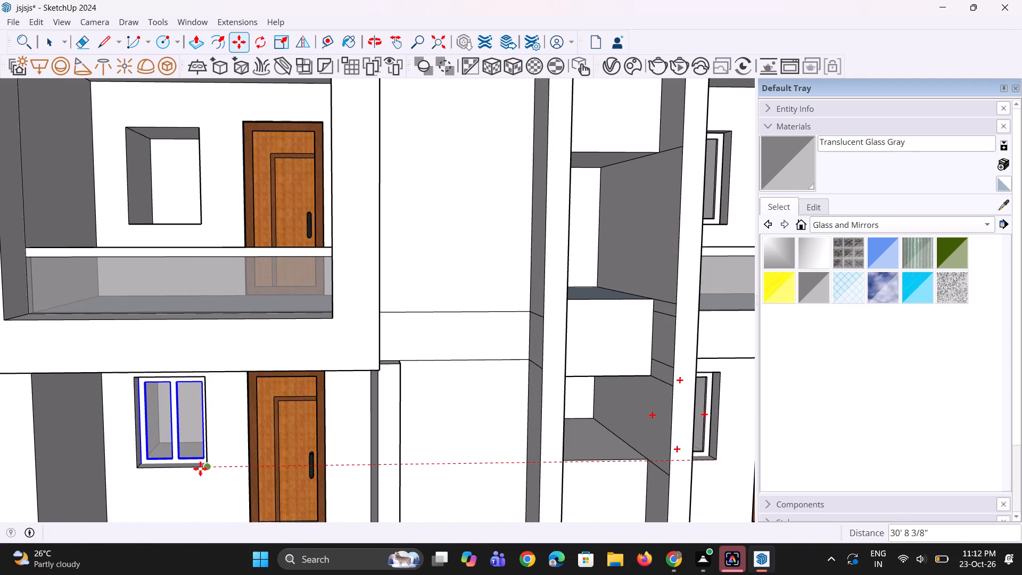
Copy the left block's lowest-floor glazed window group up into the window opening one floor above.
{"action": "key", "text": "m"}
{"action": "left_click", "coordinate": [203, 469]}
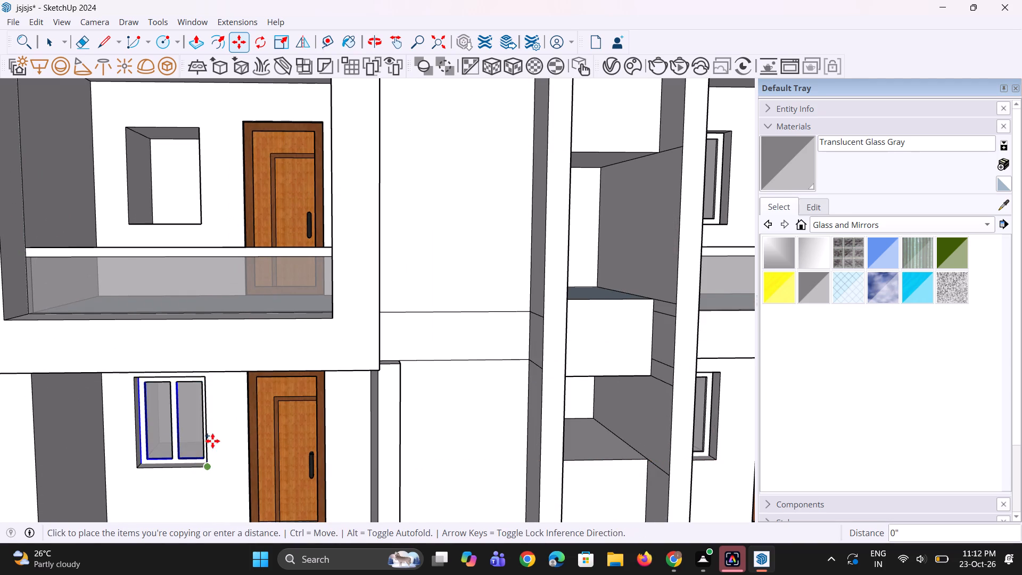
{"action": "middle_click_drag", "start_coordinate": [197, 174], "coordinate": [193, 273]}
{"action": "scroll", "coordinate": [193, 228], "scroll_direction": "up", "scroll_amount": 1}
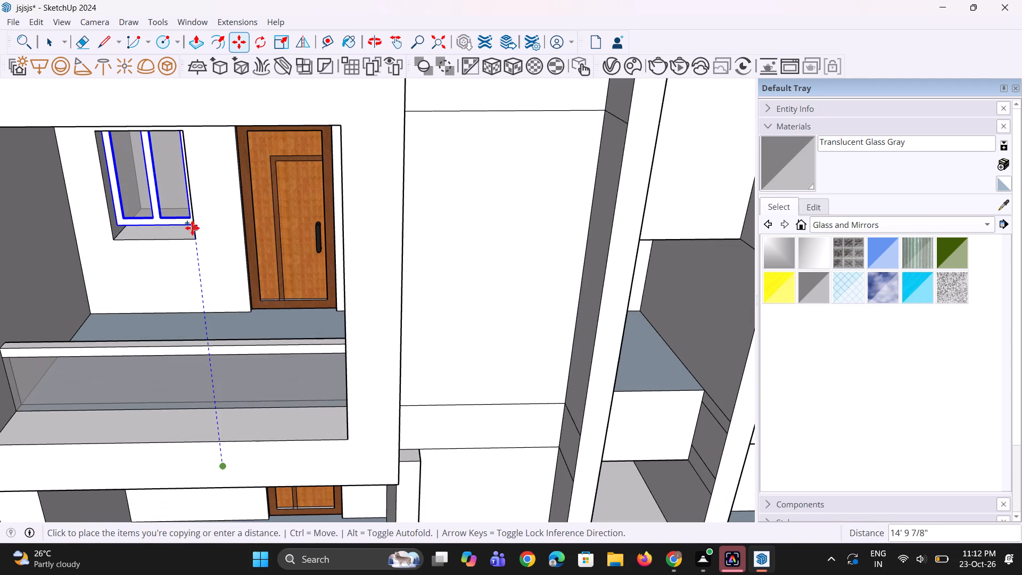
{"action": "left_click", "coordinate": [193, 237]}
Copy the left block's second-lowest-floor glazed window group up about 14' 3" into the middle floor's window opening.
{"action": "middle_click_drag", "start_coordinate": [192, 255], "coordinate": [212, 243]}
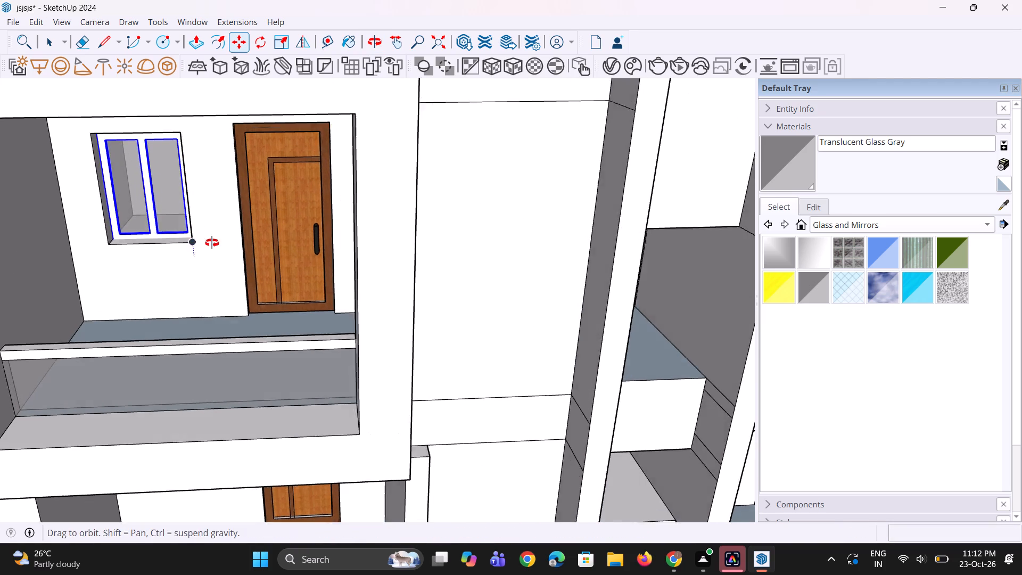
{"action": "middle_click_drag", "start_coordinate": [212, 243], "coordinate": [222, 256]}
{"action": "scroll", "coordinate": [232, 269], "scroll_direction": "up", "scroll_amount": 1}
{"action": "scroll", "coordinate": [246, 298], "scroll_direction": "down", "scroll_amount": 15}
{"action": "middle_click_drag", "start_coordinate": [248, 298], "coordinate": [247, 264]}
{"action": "scroll", "coordinate": [247, 297], "scroll_direction": "up", "scroll_amount": 1}
{"action": "key", "text": "m"}
{"action": "scroll", "coordinate": [235, 281], "scroll_direction": "up", "scroll_amount": 1, "text": "ctrl"}
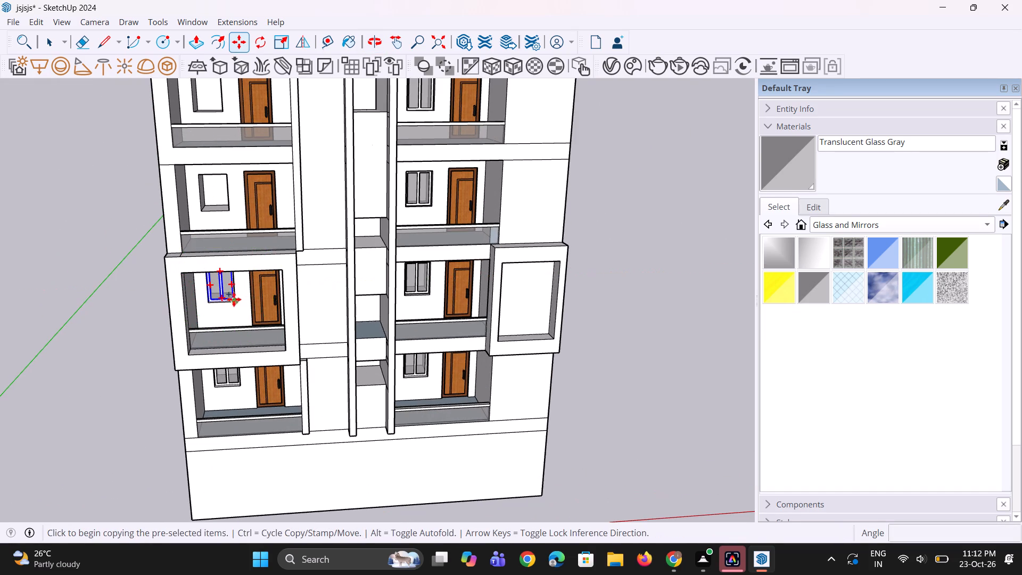
{"action": "left_click", "coordinate": [235, 300]}
{"action": "scroll", "coordinate": [245, 211], "scroll_direction": "up", "scroll_amount": 3}
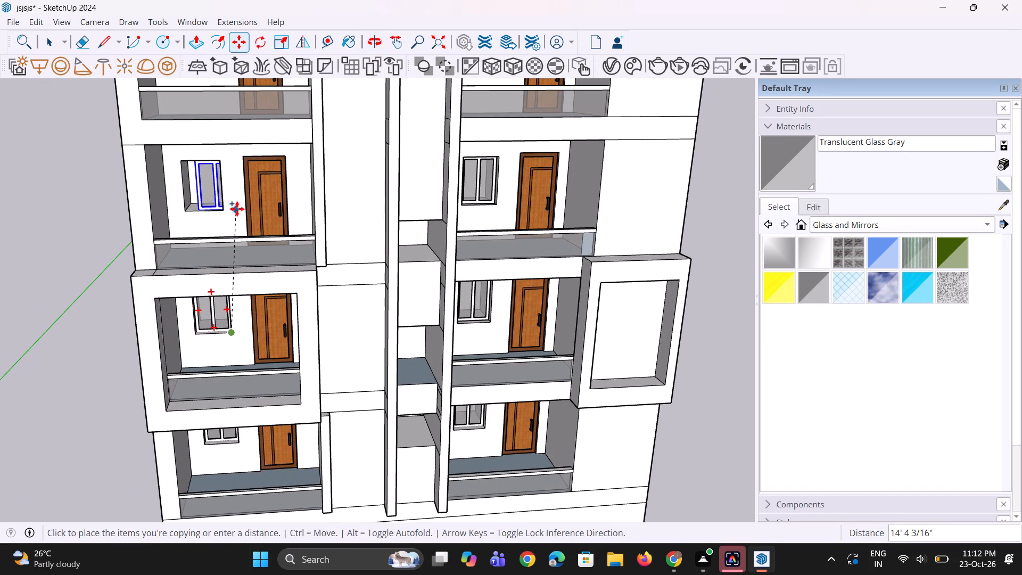
{"action": "scroll", "coordinate": [221, 205], "scroll_direction": "up", "scroll_amount": 1}
{"action": "left_click", "coordinate": [221, 205]}
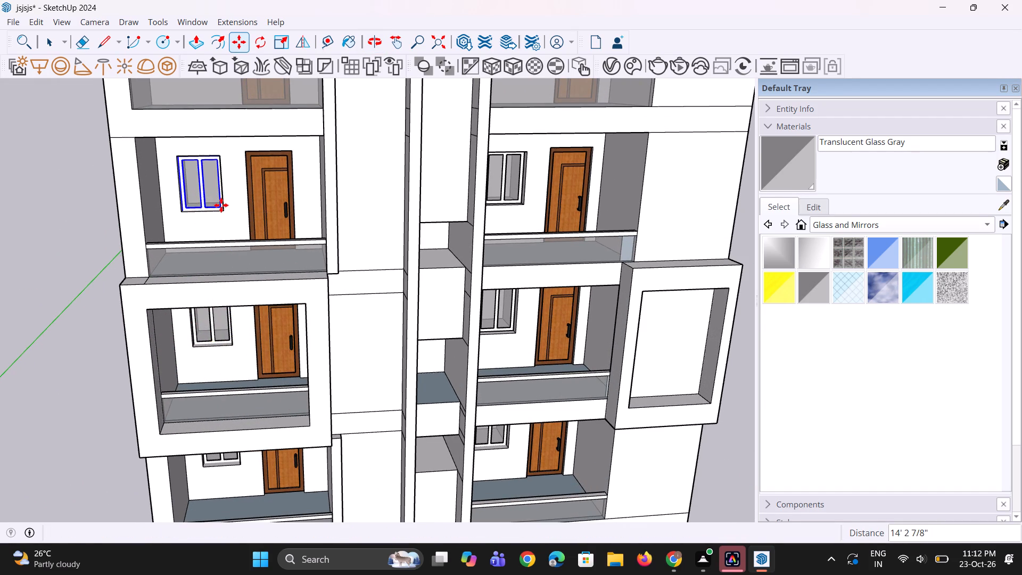
Copy the left block's middle-floor glazed window group up about 14' 3" into the second-highest floor's window opening.
{"action": "key", "text": "m"}
{"action": "left_click", "coordinate": [219, 214]}
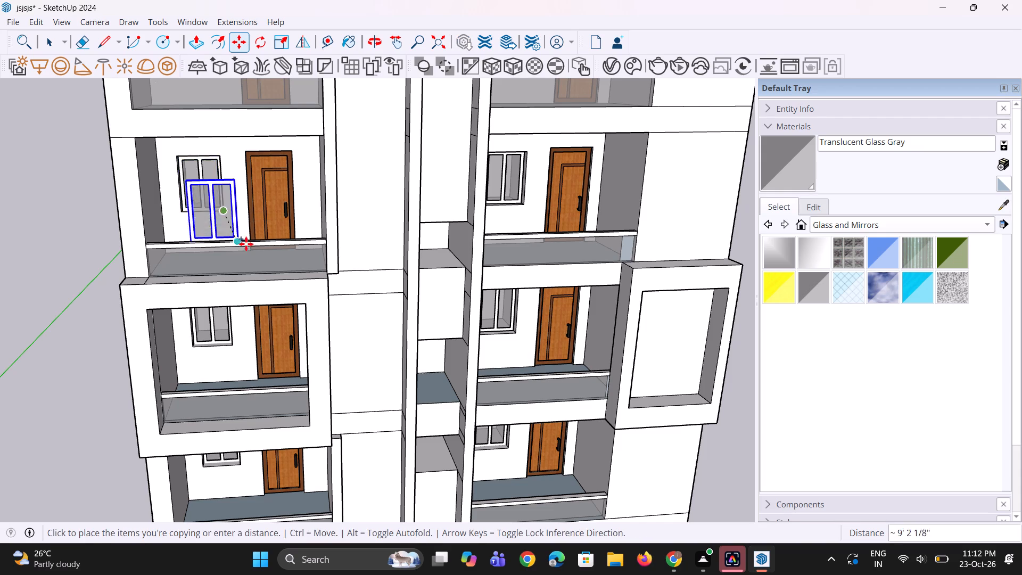
{"action": "scroll", "coordinate": [248, 244], "scroll_direction": "down", "scroll_amount": 9}
{"action": "scroll", "coordinate": [254, 163], "scroll_direction": "up", "scroll_amount": 5}
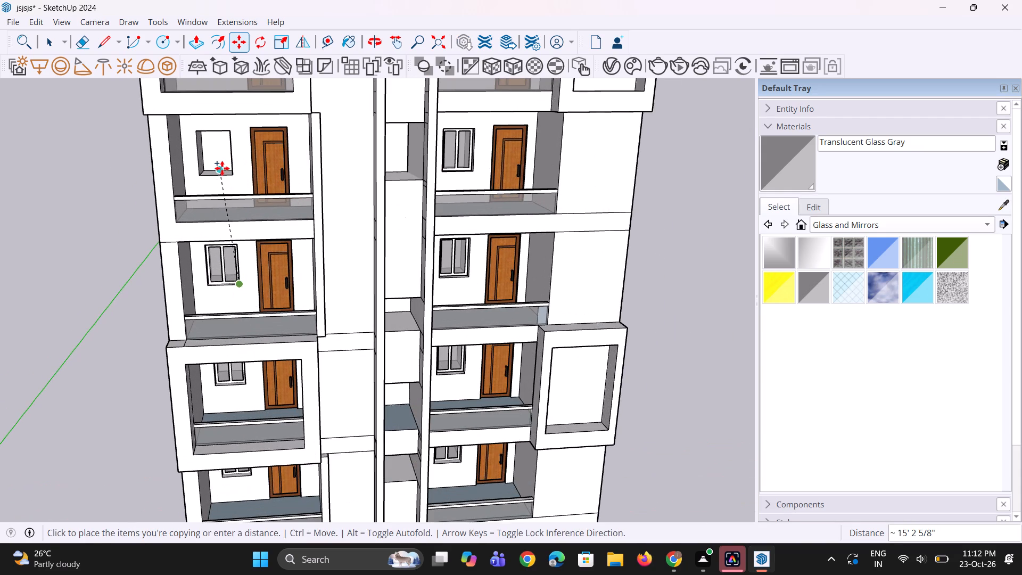
{"action": "left_click", "coordinate": [230, 176]}
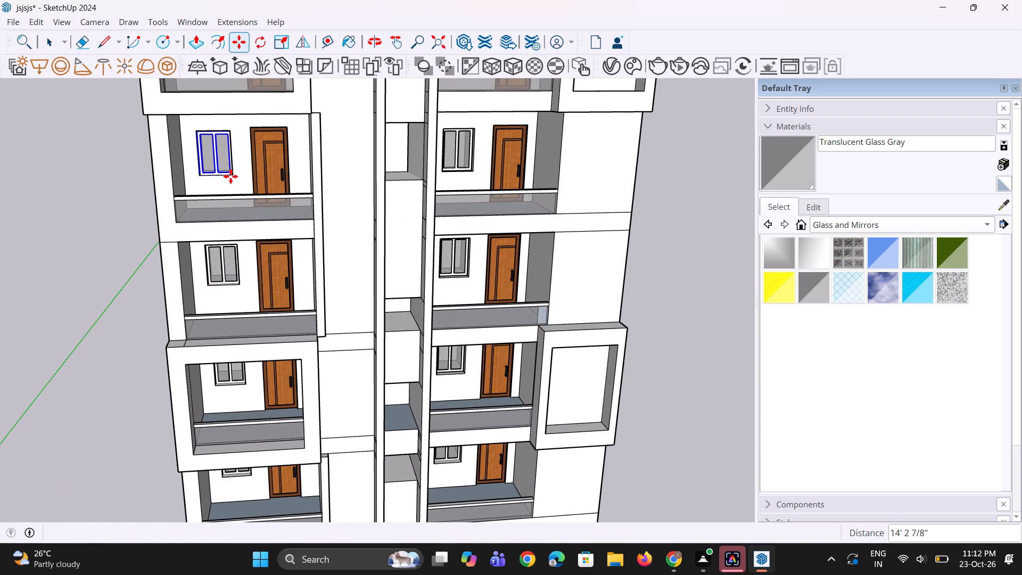
Copy the left block's second-highest-floor glazed window group straight up into the top-floor window opening.
{"action": "key", "text": "m"}
{"action": "left_click", "coordinate": [230, 176]}
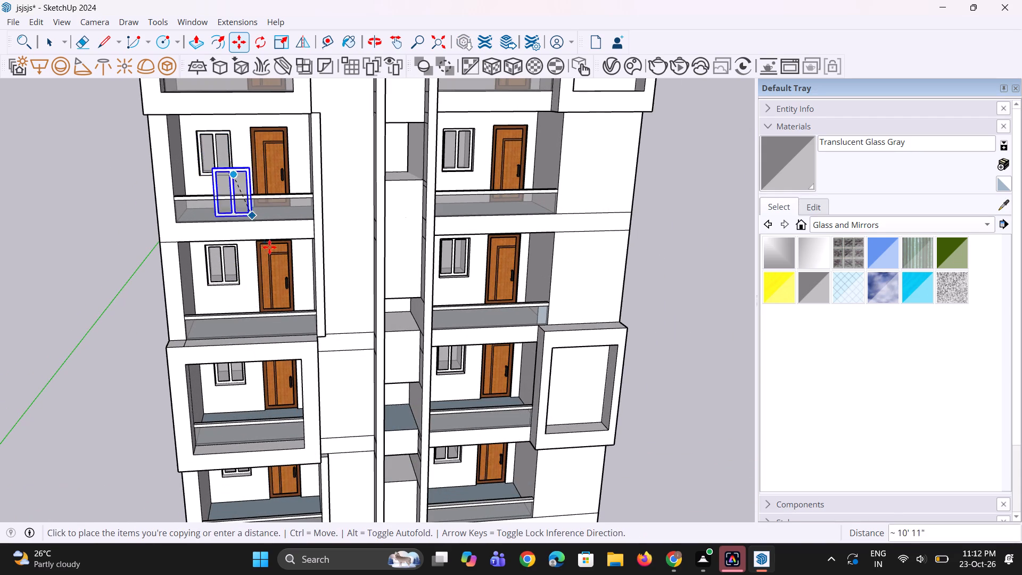
{"action": "scroll", "coordinate": [281, 266], "scroll_direction": "down", "scroll_amount": 7}
{"action": "scroll", "coordinate": [270, 158], "scroll_direction": "up", "scroll_amount": 8}
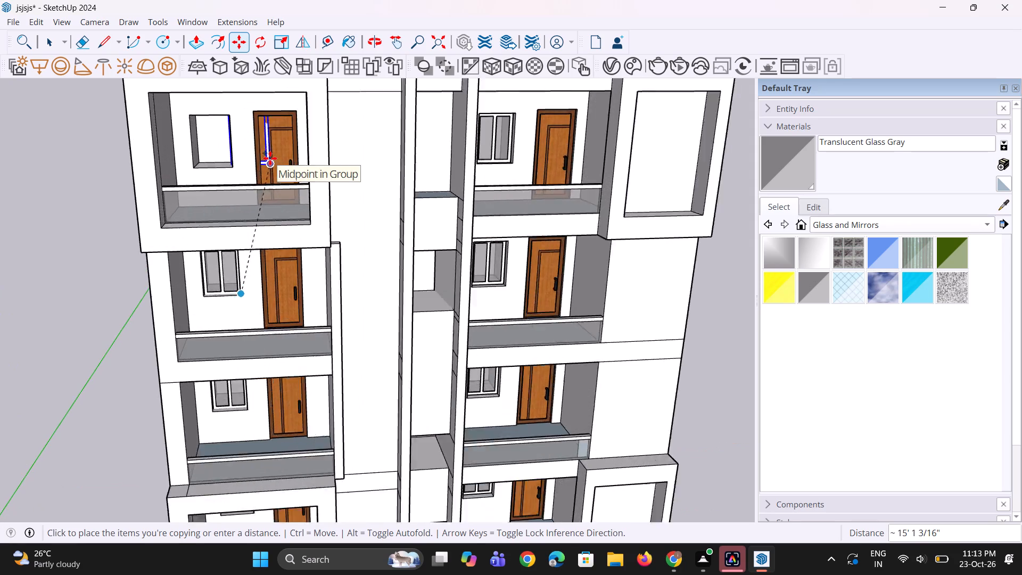
{"action": "scroll", "coordinate": [270, 158], "scroll_direction": "up", "scroll_amount": 3}
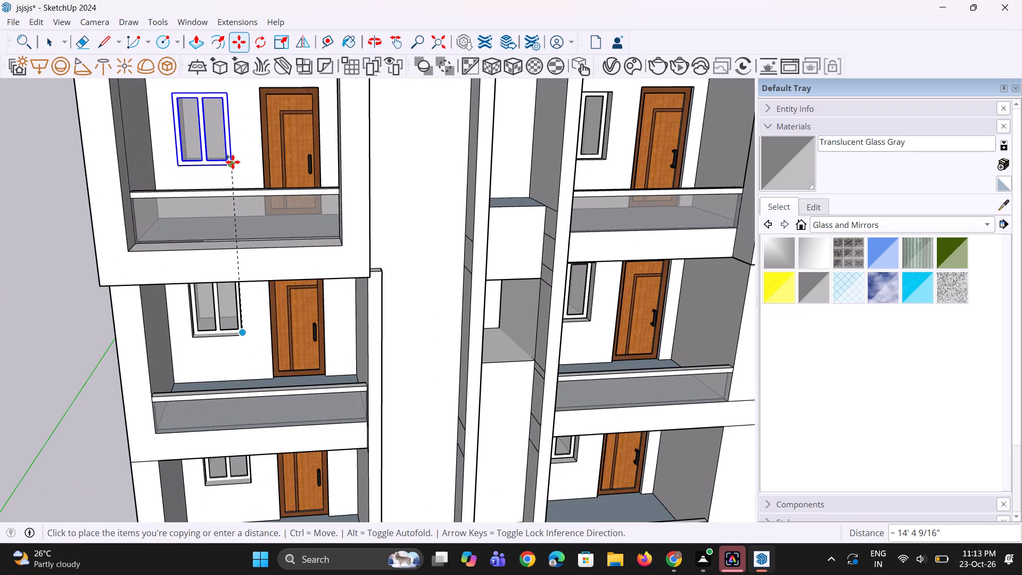
{"action": "scroll", "coordinate": [233, 162], "scroll_direction": "up", "scroll_amount": 7}
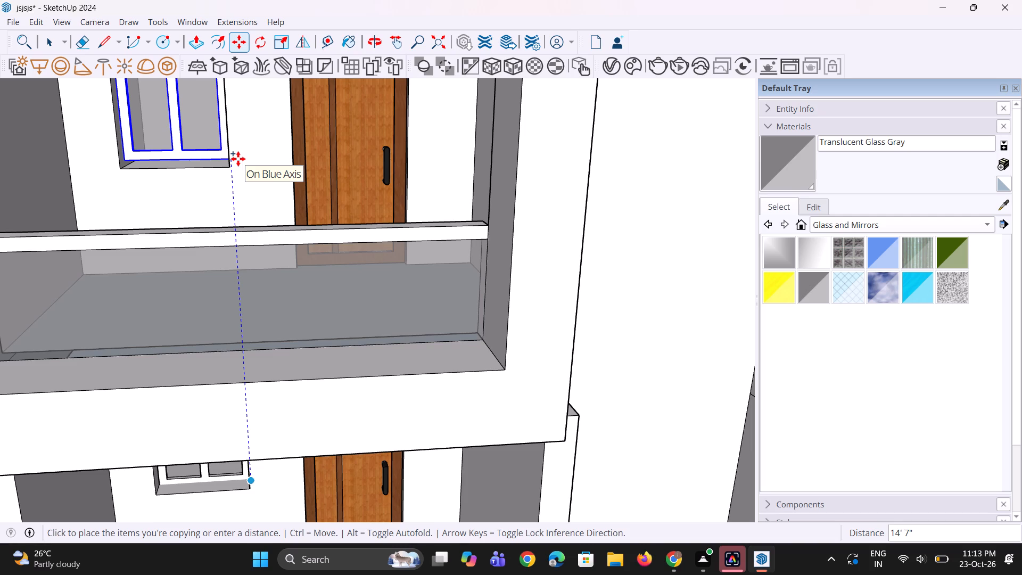
{"action": "left_click", "coordinate": [238, 159]}
Move the left block's top-floor window group so its lower corner meets the opening's lower corner, and clear the selection.
{"action": "scroll", "coordinate": [219, 186], "scroll_direction": "down", "scroll_amount": 4}
{"action": "middle_click_drag", "start_coordinate": [213, 185], "coordinate": [221, 193]}
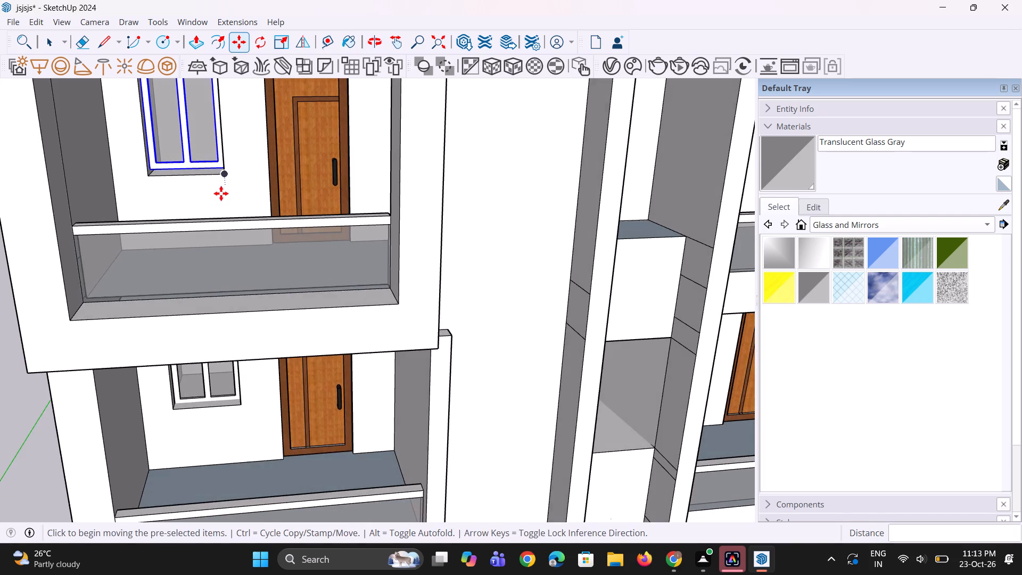
{"action": "scroll", "coordinate": [221, 193], "scroll_direction": "down", "scroll_amount": 5}
{"action": "scroll", "coordinate": [209, 165], "scroll_direction": "up", "scroll_amount": 12}
{"action": "left_click", "coordinate": [239, 192]}
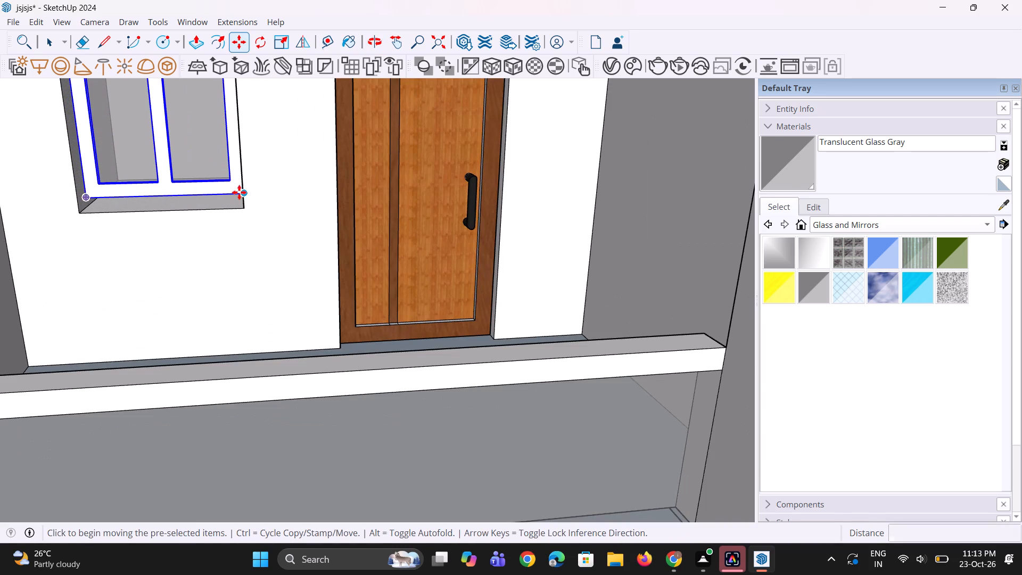
{"action": "left_click", "coordinate": [241, 202]}
{"action": "scroll", "coordinate": [251, 272], "scroll_direction": "down", "scroll_amount": 4}
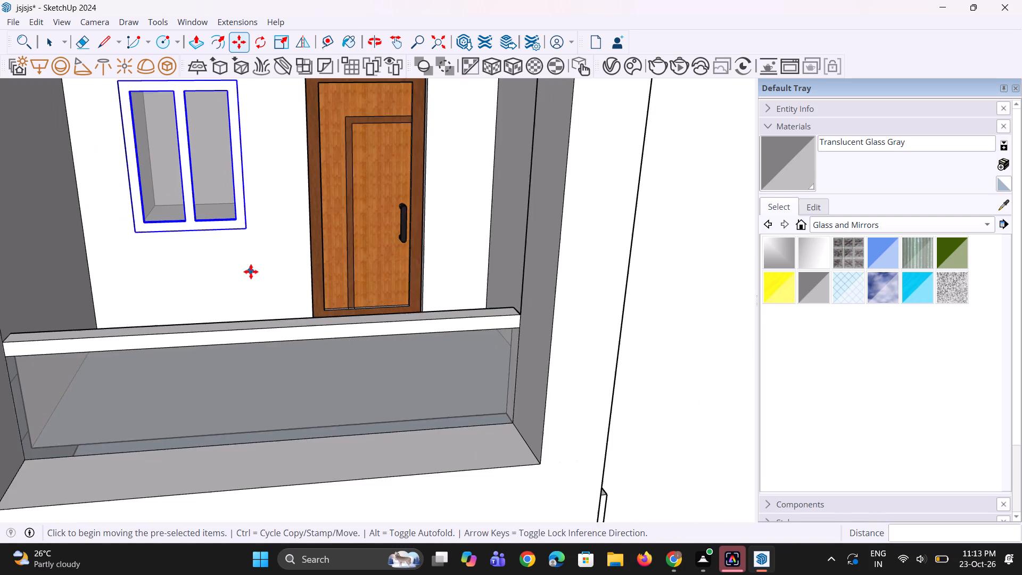
{"action": "scroll", "coordinate": [251, 272], "scroll_direction": "down", "scroll_amount": 6}
{"action": "key", "text": "space"}
{"action": "key", "text": "space"}
{"action": "left_click", "coordinate": [72, 290]}
{"action": "middle_click_drag", "start_coordinate": [368, 286], "coordinate": [325, 263]}
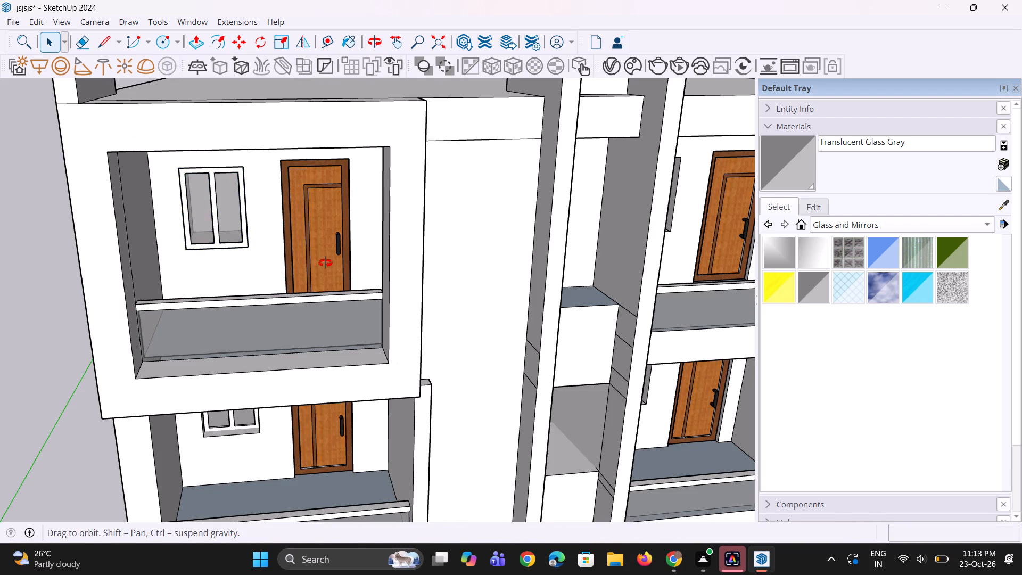
{"action": "middle_click_drag", "start_coordinate": [325, 263], "coordinate": [320, 259]}
{"action": "scroll", "coordinate": [324, 247], "scroll_direction": "down", "scroll_amount": 11}
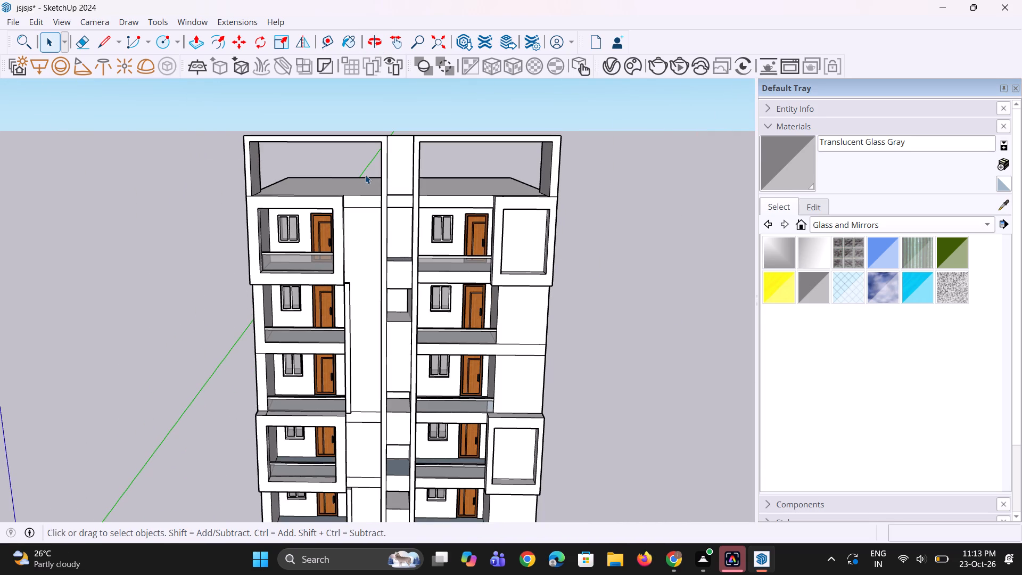
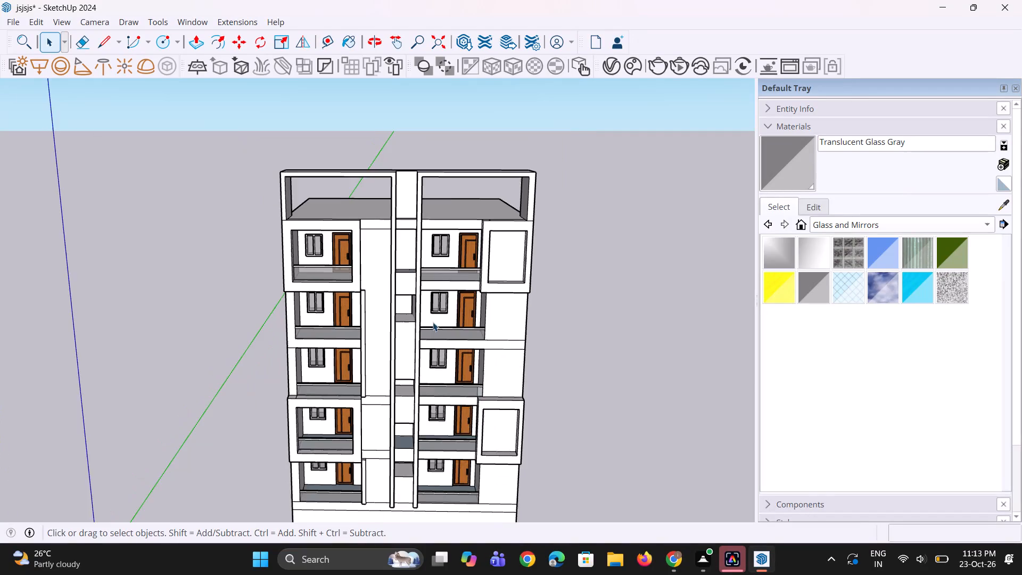
Examine the front facade from several angles, down to the base and the band beneath the lowest balconies.
{"action": "scroll", "coordinate": [433, 323], "scroll_direction": "down", "scroll_amount": 6}
{"action": "middle_click_drag", "start_coordinate": [586, 504], "coordinate": [582, 503]}
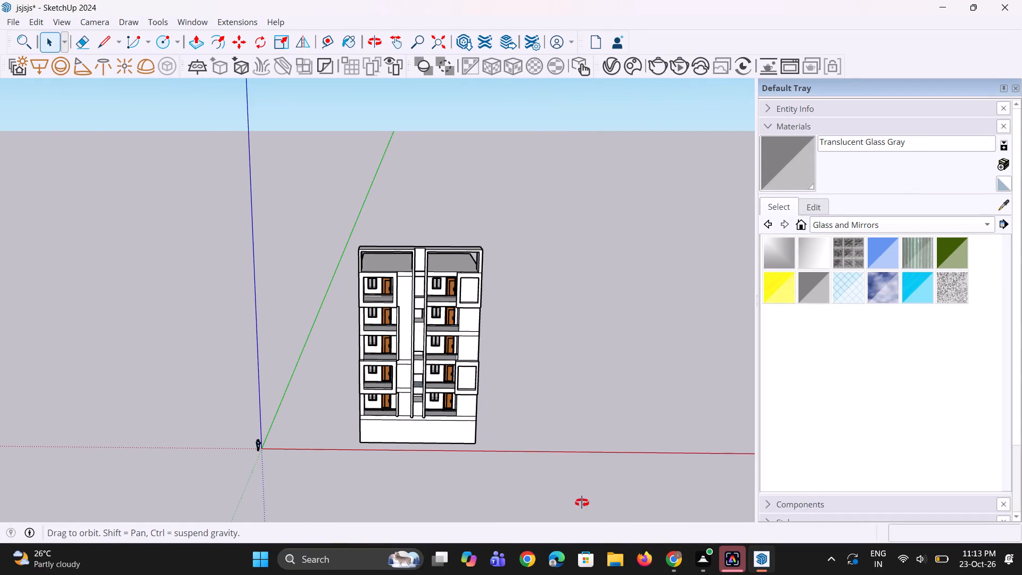
{"action": "middle_click_drag", "start_coordinate": [582, 503], "coordinate": [438, 474]}
{"action": "scroll", "coordinate": [392, 459], "scroll_direction": "up", "scroll_amount": 7}
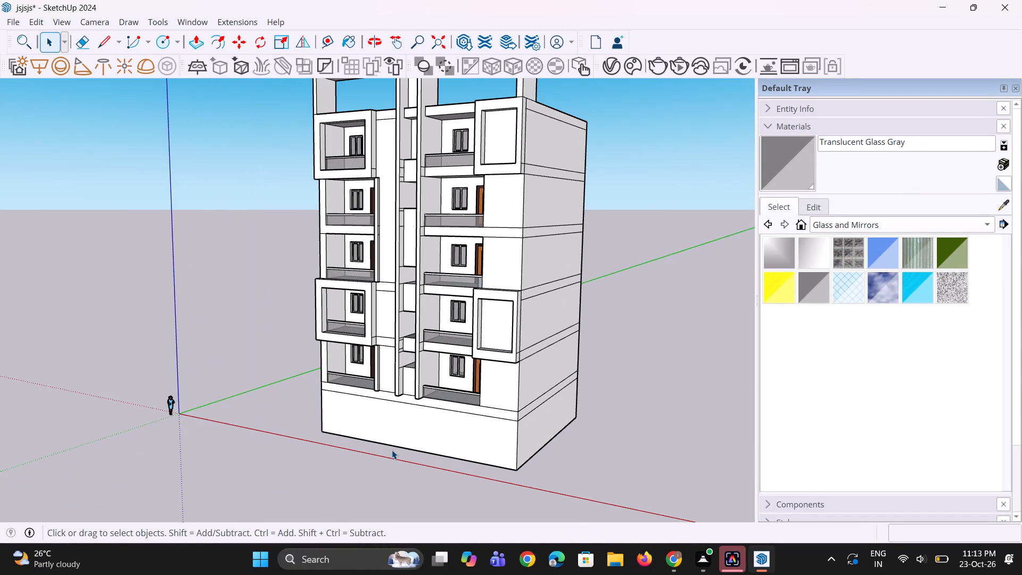
{"action": "scroll", "coordinate": [386, 449], "scroll_direction": "down", "scroll_amount": 3}
{"action": "middle_click_drag", "start_coordinate": [386, 449], "coordinate": [392, 446]}
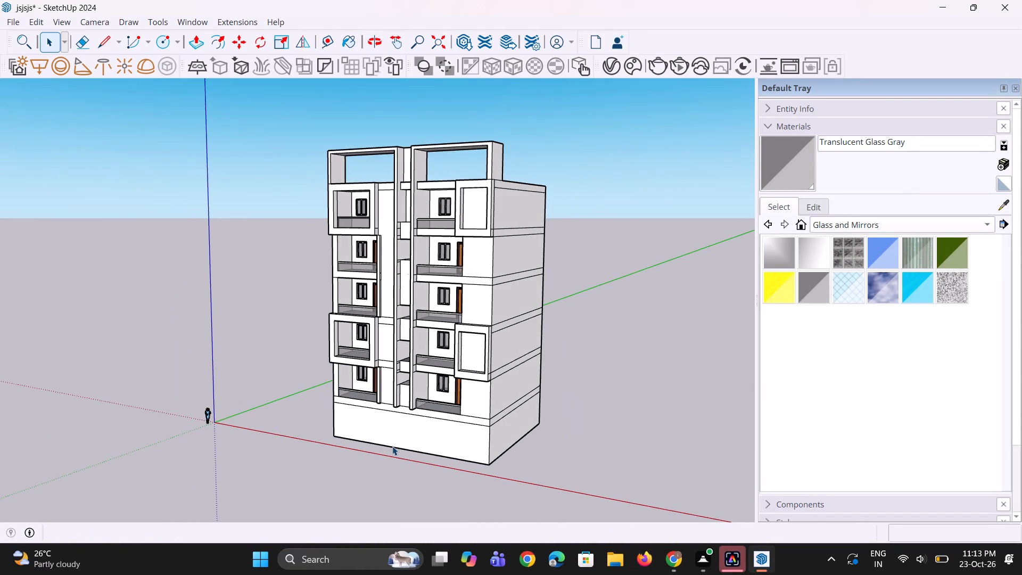
{"action": "scroll", "coordinate": [392, 446], "scroll_direction": "up", "scroll_amount": 1}
{"action": "middle_click_drag", "start_coordinate": [392, 446], "coordinate": [399, 438]}
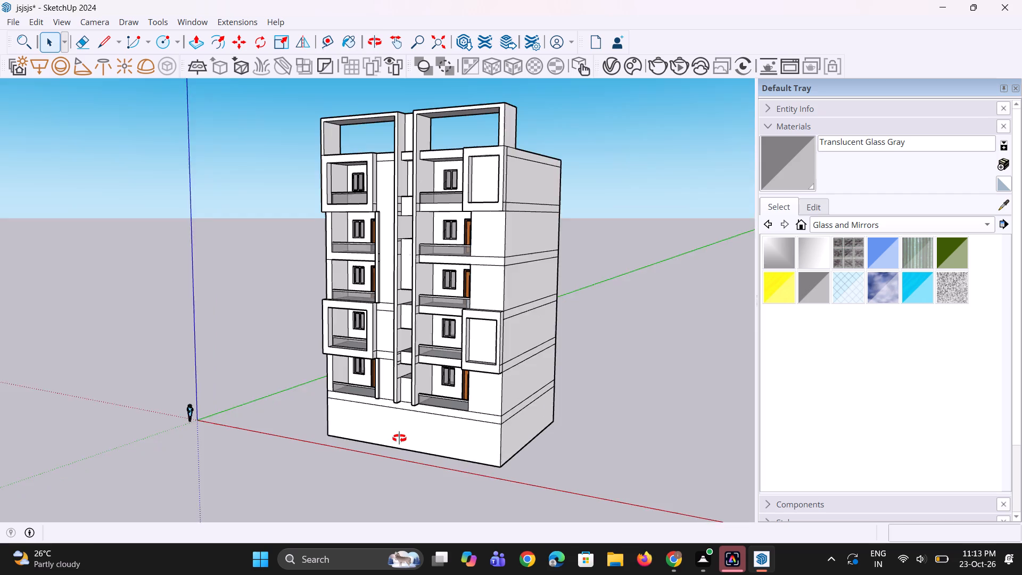
{"action": "middle_click_drag", "start_coordinate": [399, 438], "coordinate": [442, 387]}
{"action": "scroll", "coordinate": [425, 397], "scroll_direction": "up", "scroll_amount": 6}
{"action": "middle_click_drag", "start_coordinate": [425, 410], "coordinate": [383, 432]}
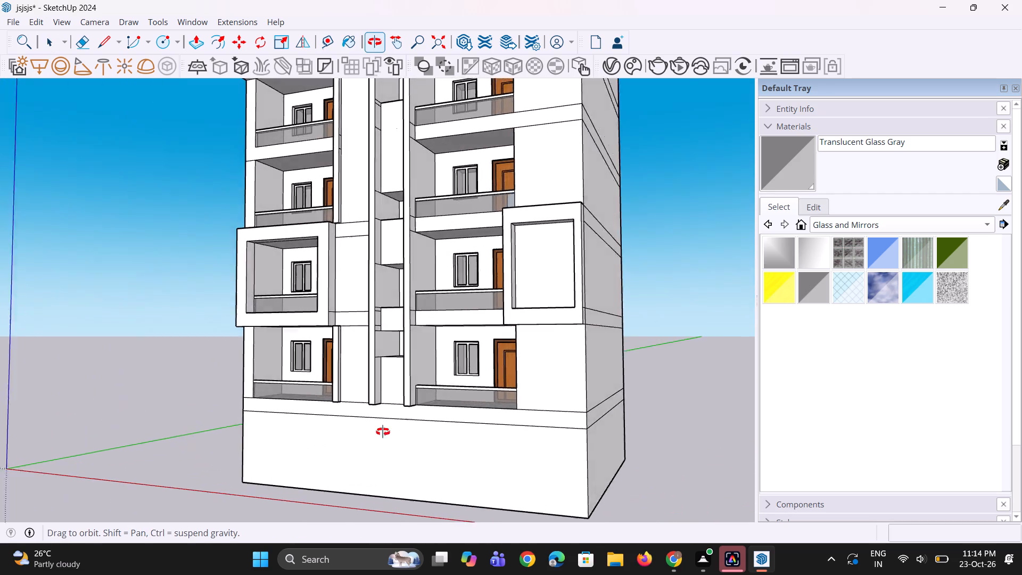
{"action": "middle_click_drag", "start_coordinate": [383, 432], "coordinate": [304, 371]}
{"action": "scroll", "coordinate": [271, 464], "scroll_direction": "up", "scroll_amount": 1}
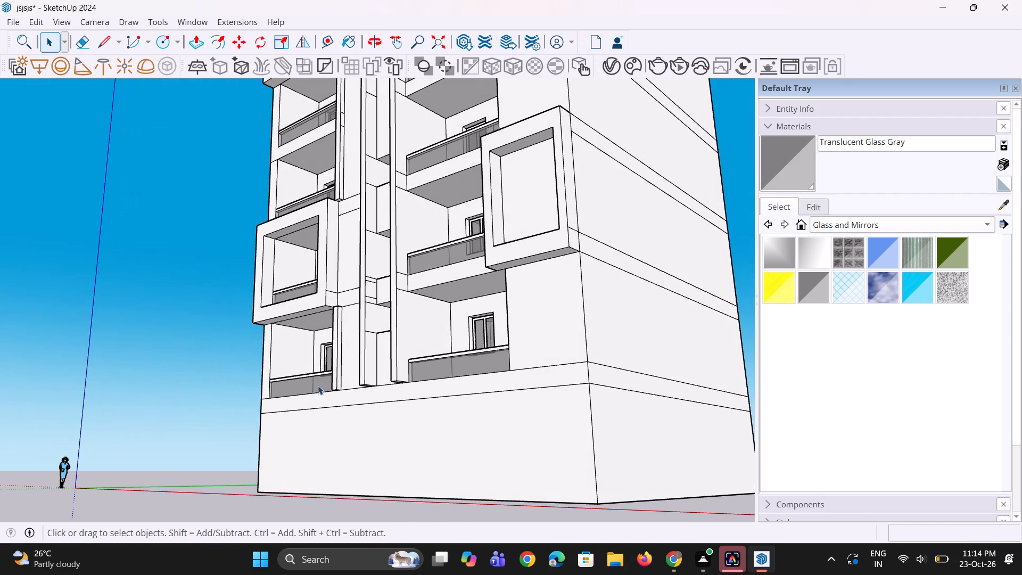
{"action": "middle_click_drag", "start_coordinate": [325, 390], "coordinate": [341, 411]}
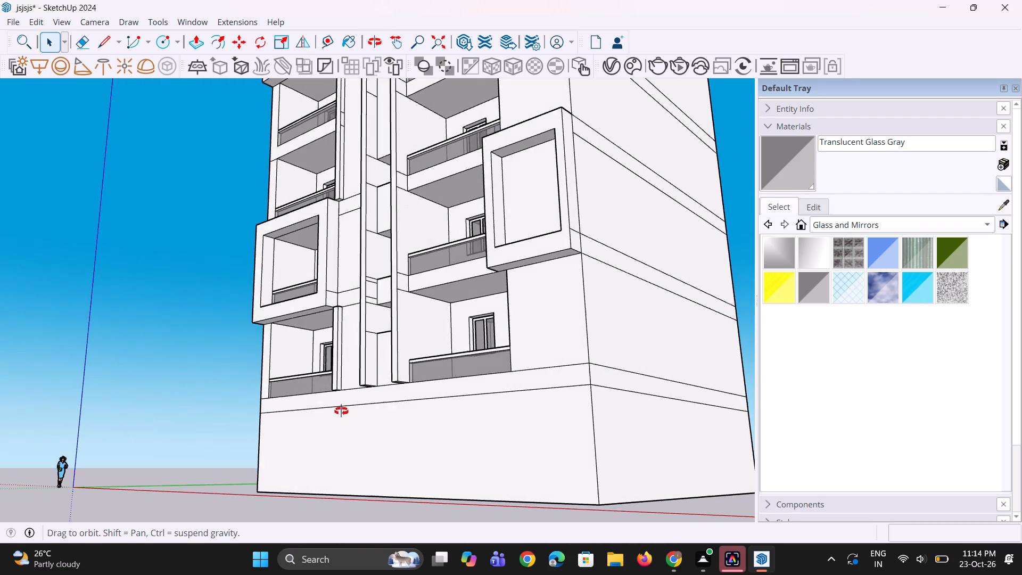
{"action": "middle_click_drag", "start_coordinate": [341, 411], "coordinate": [287, 483]}
{"action": "scroll", "coordinate": [349, 431], "scroll_direction": "up", "scroll_amount": 2}
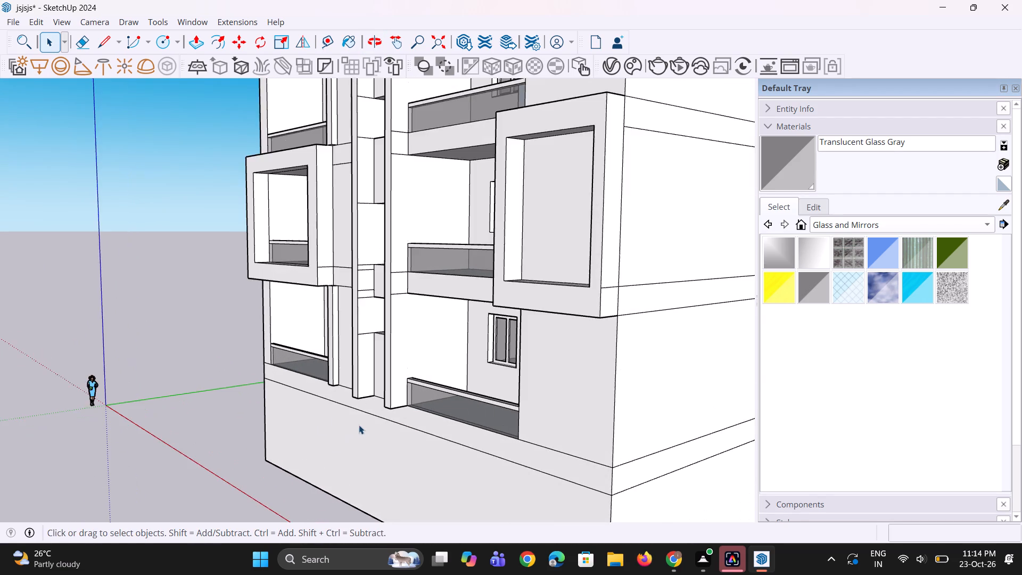
Push/Pull the front face of the horizontal band below the lowest balconies outward by 9 11/16".
{"action": "scroll", "coordinate": [363, 423], "scroll_direction": "up", "scroll_amount": 1}
{"action": "key", "text": "p"}
{"action": "left_click", "coordinate": [383, 408]}
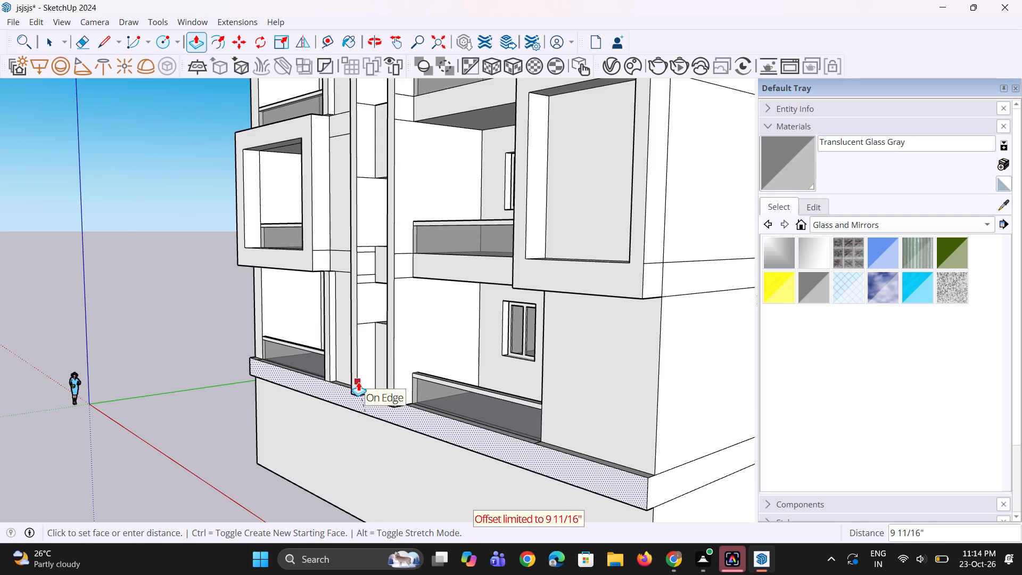
{"action": "key", "text": "Escape"}
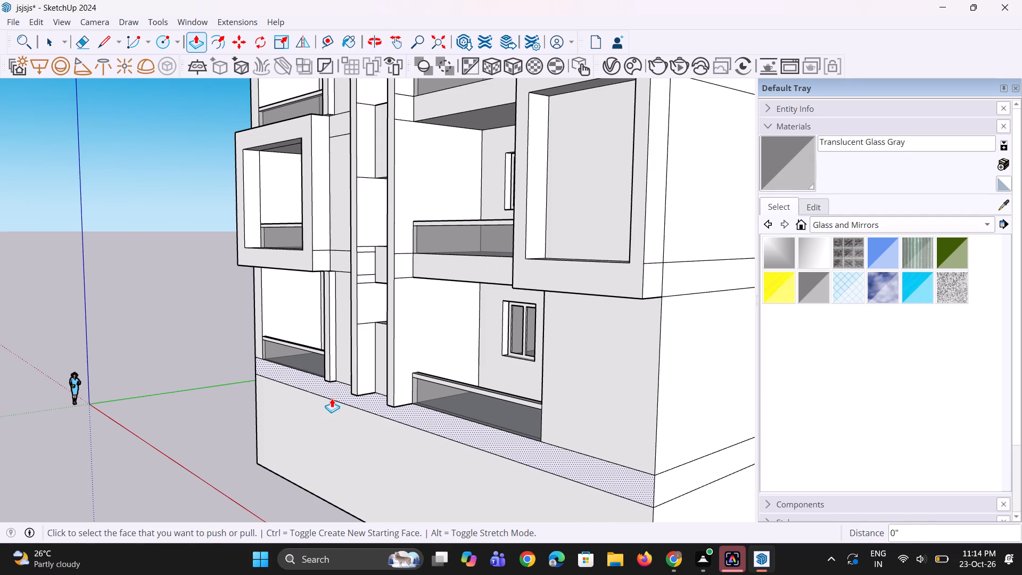
{"action": "middle_click_drag", "start_coordinate": [335, 401], "coordinate": [413, 421]}
{"action": "middle_click", "coordinate": [413, 421]}
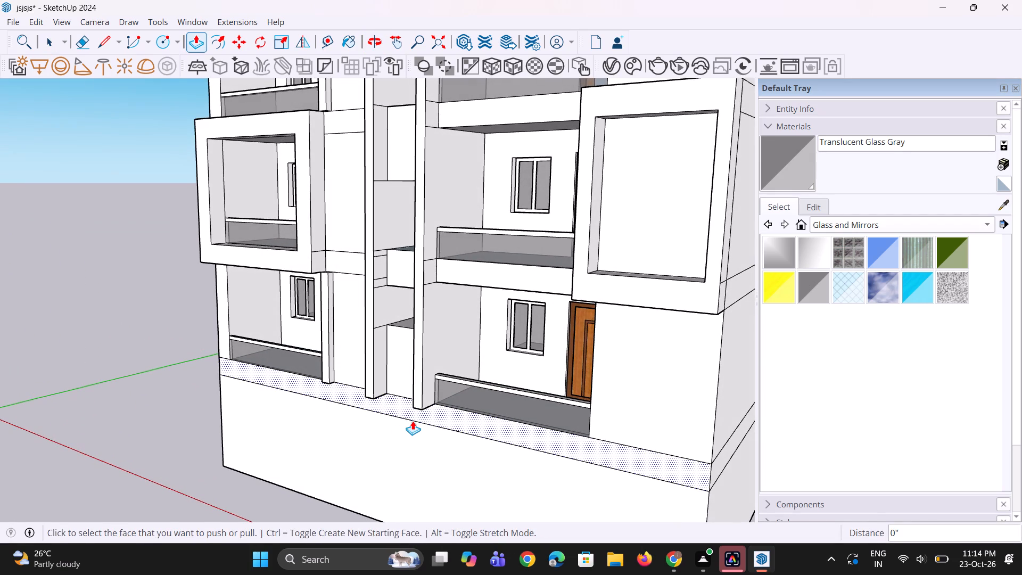
{"action": "middle_click_drag", "start_coordinate": [427, 422], "coordinate": [363, 438]}
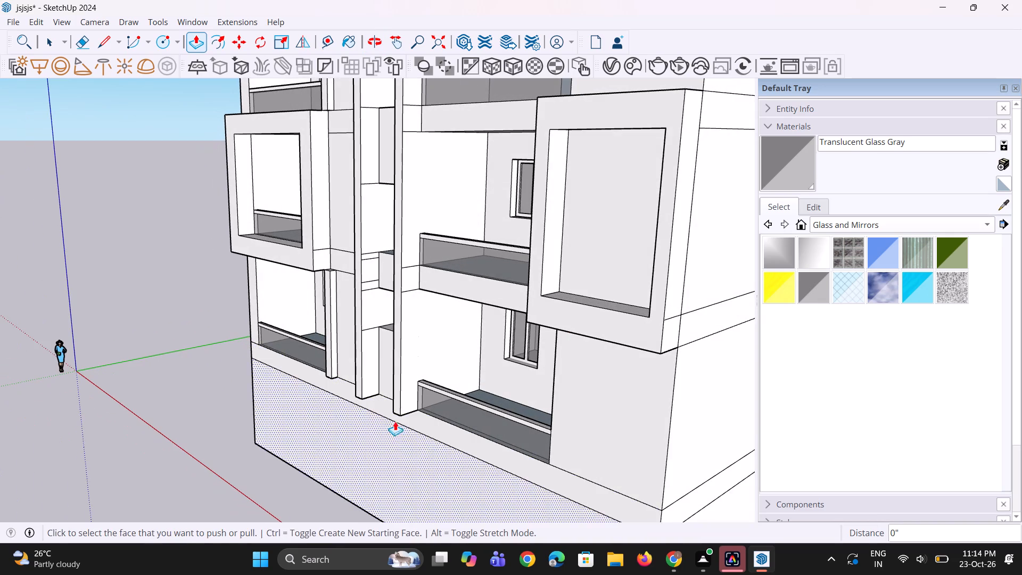
{"action": "left_click", "coordinate": [409, 416]}
{"action": "left_click", "coordinate": [395, 397]}
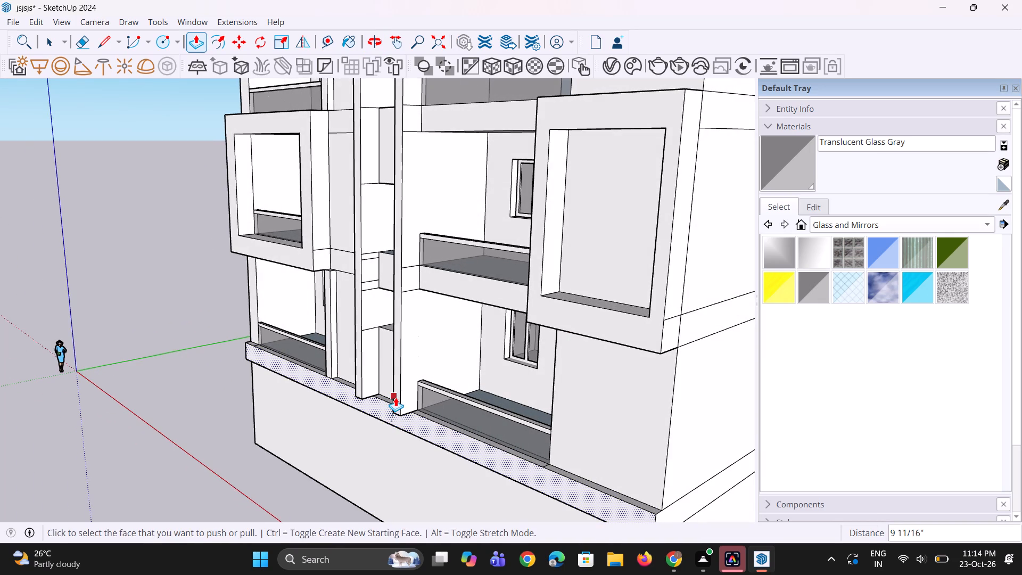
Push/Pull the front face of the projecting band above the base a further 1' 5 3/8" outward.
{"action": "middle_click_drag", "start_coordinate": [362, 414], "coordinate": [328, 445]}
{"action": "scroll", "coordinate": [368, 415], "scroll_direction": "up", "scroll_amount": 6}
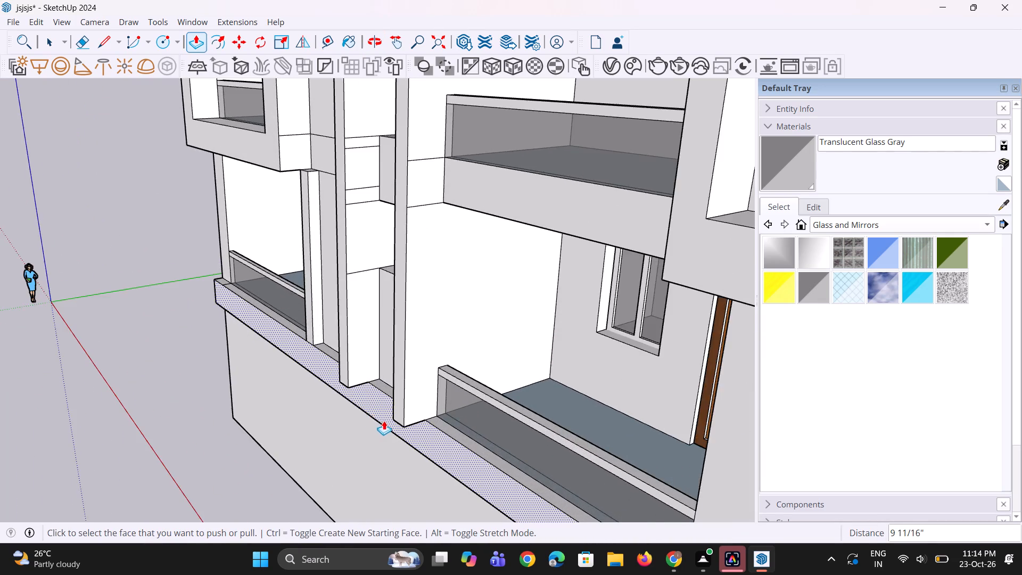
{"action": "scroll", "coordinate": [384, 421], "scroll_direction": "up", "scroll_amount": 5}
{"action": "middle_click_drag", "start_coordinate": [428, 425], "coordinate": [543, 305]}
{"action": "scroll", "coordinate": [434, 389], "scroll_direction": "down", "scroll_amount": 5}
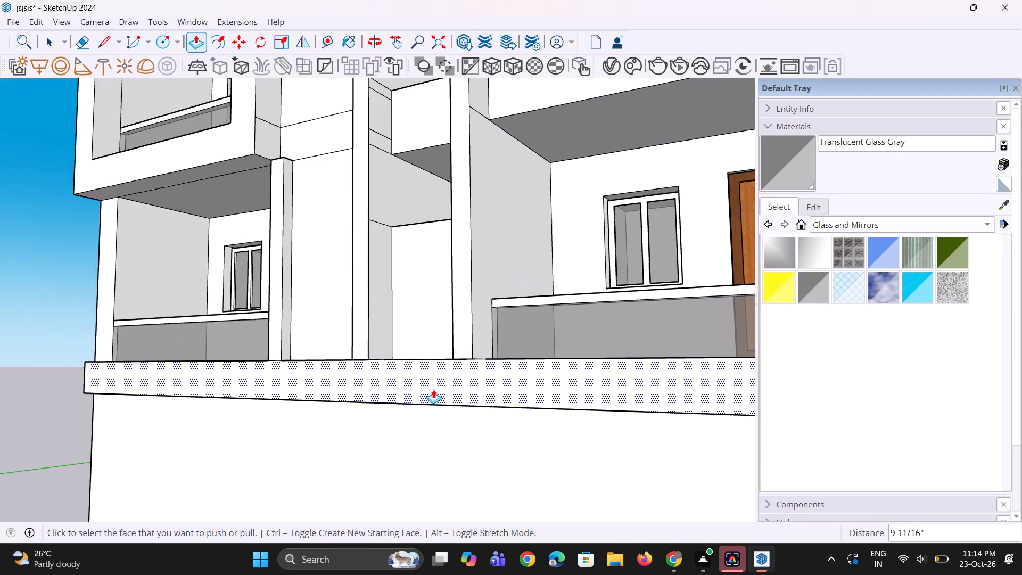
{"action": "scroll", "coordinate": [433, 389], "scroll_direction": "down", "scroll_amount": 5}
{"action": "middle_click_drag", "start_coordinate": [483, 393], "coordinate": [288, 459]}
{"action": "scroll", "coordinate": [288, 459], "scroll_direction": "up", "scroll_amount": 1}
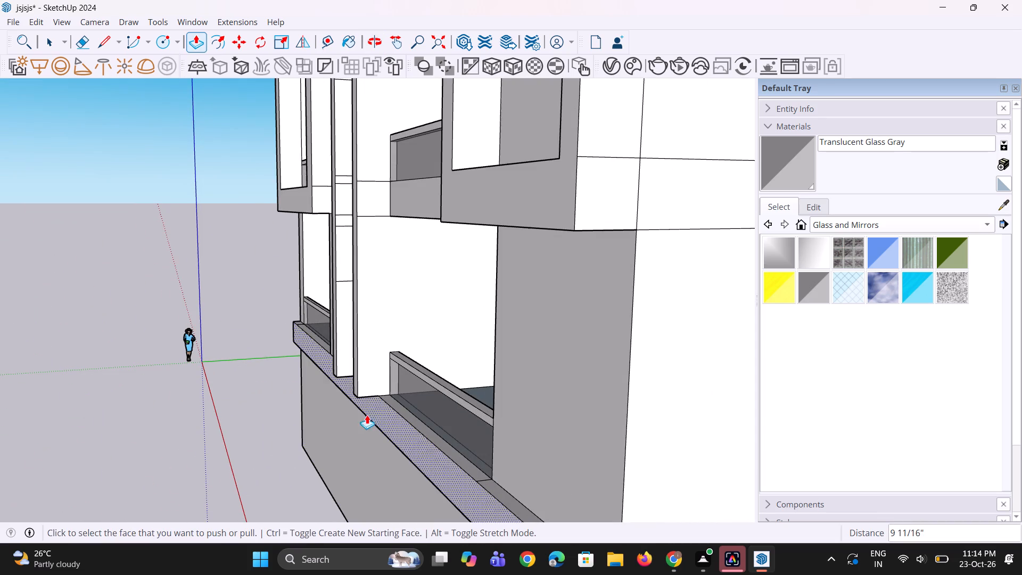
{"action": "left_click", "coordinate": [391, 416]}
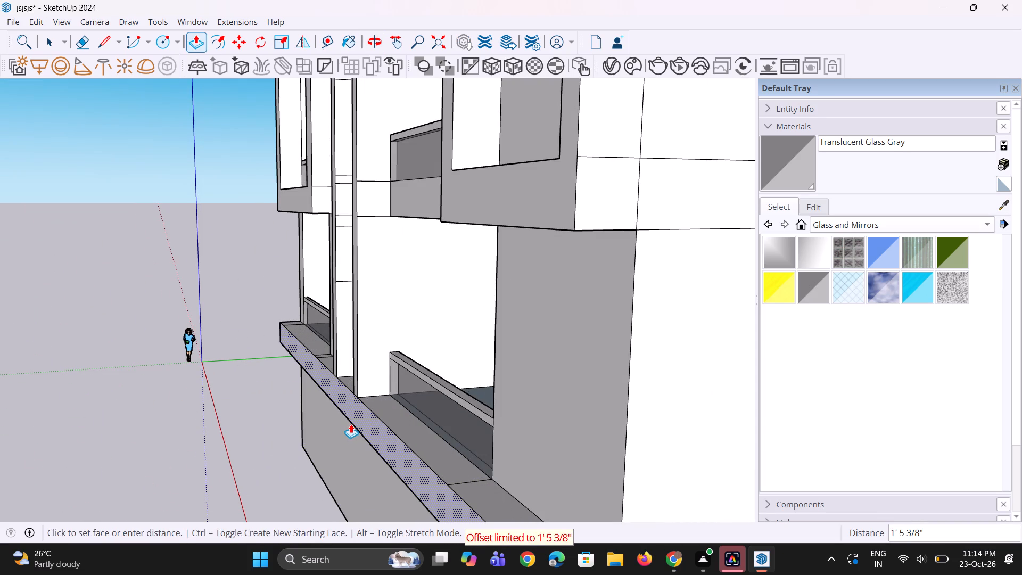
{"action": "left_click", "coordinate": [348, 425]}
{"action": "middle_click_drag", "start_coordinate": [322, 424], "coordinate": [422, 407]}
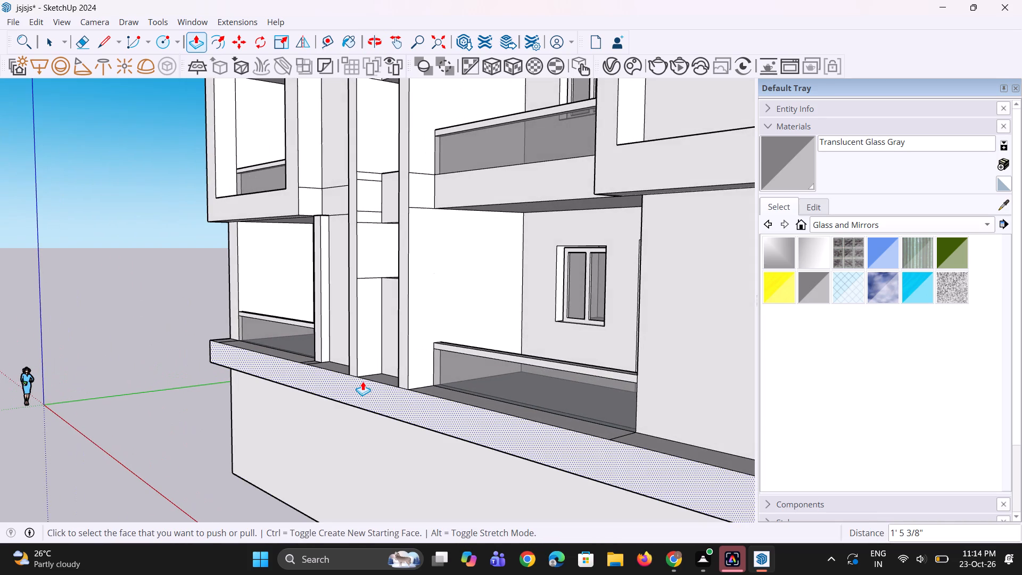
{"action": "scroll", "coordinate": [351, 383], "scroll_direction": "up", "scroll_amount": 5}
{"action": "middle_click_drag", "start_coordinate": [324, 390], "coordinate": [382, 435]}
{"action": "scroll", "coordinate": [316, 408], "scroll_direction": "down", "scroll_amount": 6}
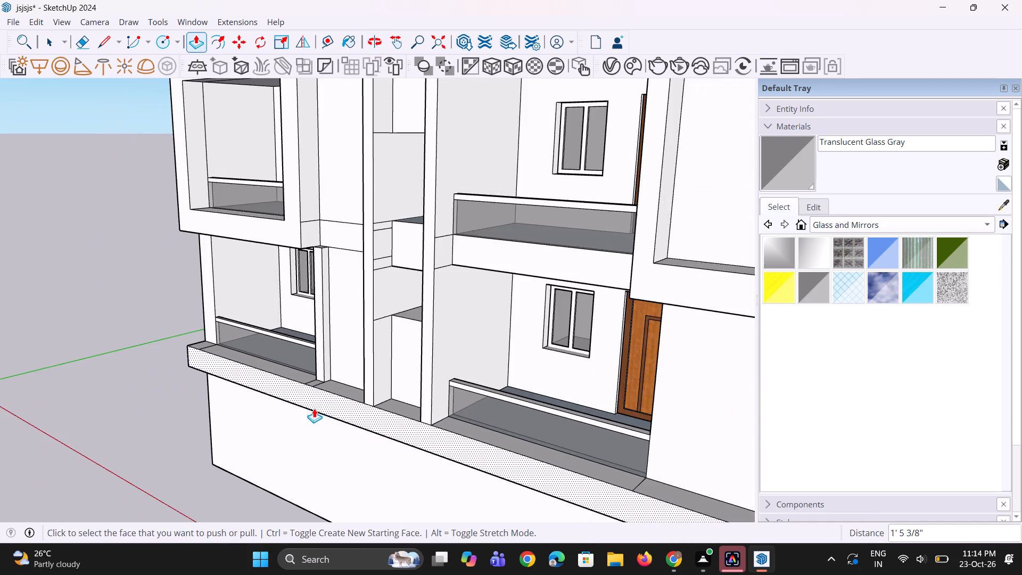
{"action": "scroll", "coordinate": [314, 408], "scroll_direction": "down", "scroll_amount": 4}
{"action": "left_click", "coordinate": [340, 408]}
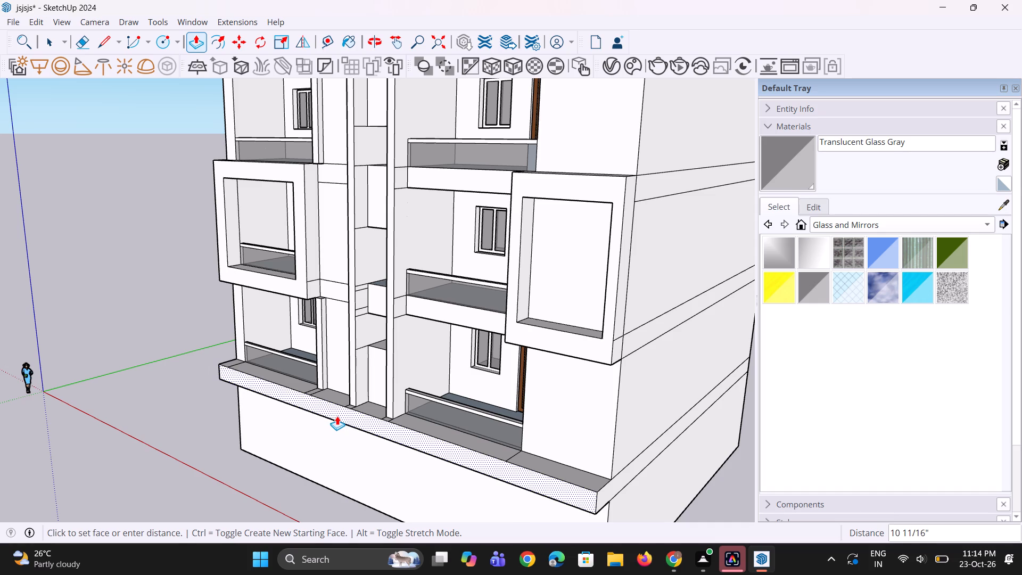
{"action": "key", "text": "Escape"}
Examine the projecting ledge in relation to the whole building and the lower floors.
{"action": "scroll", "coordinate": [337, 416], "scroll_direction": "down", "scroll_amount": 5}
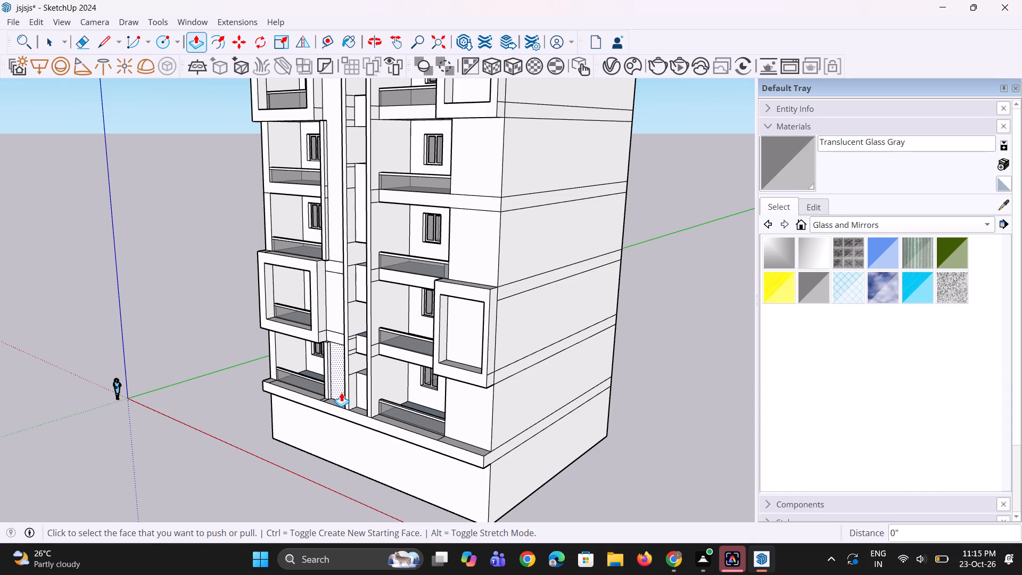
{"action": "scroll", "coordinate": [342, 392], "scroll_direction": "down", "scroll_amount": 7}
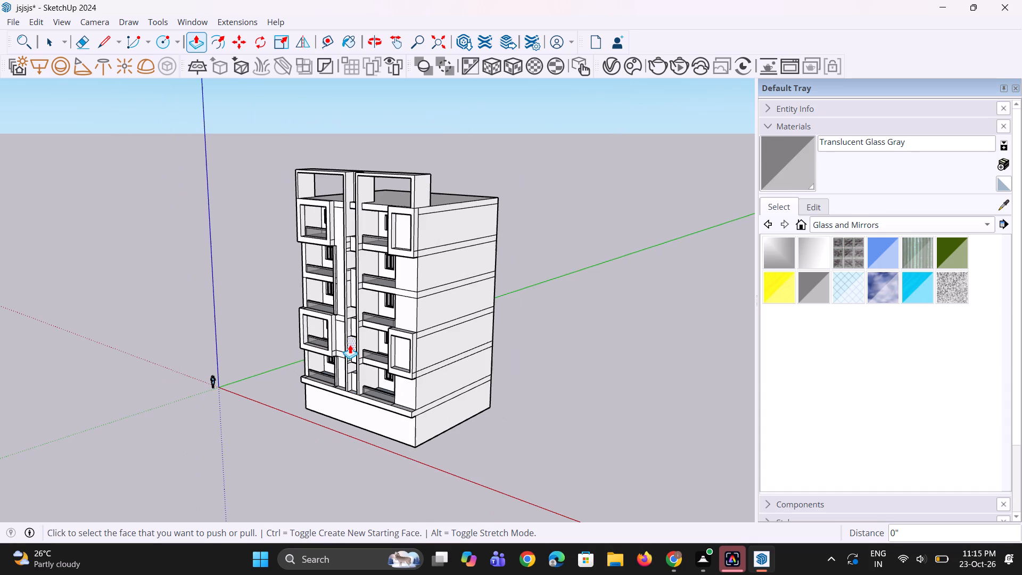
{"action": "middle_click_drag", "start_coordinate": [343, 305], "coordinate": [369, 264]}
{"action": "scroll", "coordinate": [382, 384], "scroll_direction": "up", "scroll_amount": 4}
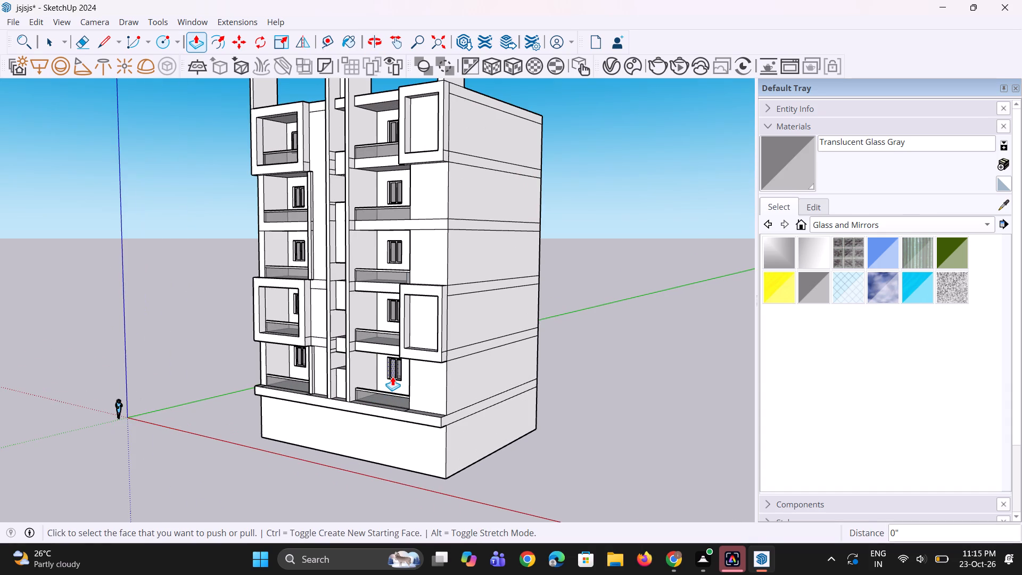
{"action": "scroll", "coordinate": [395, 374], "scroll_direction": "down", "scroll_amount": 4}
{"action": "middle_click_drag", "start_coordinate": [386, 383], "coordinate": [367, 396]}
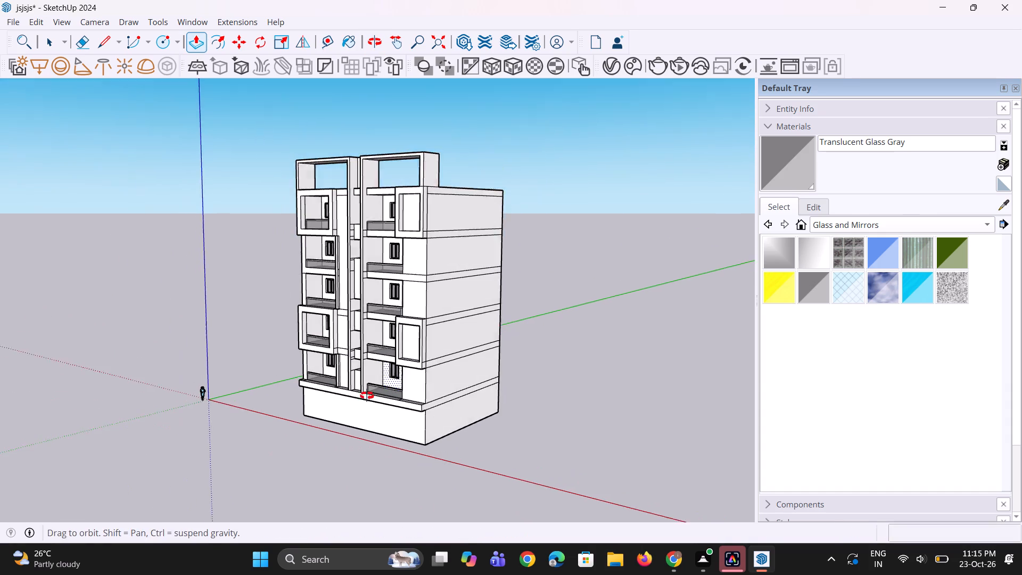
{"action": "middle_click_drag", "start_coordinate": [367, 396], "coordinate": [337, 397]}
{"action": "scroll", "coordinate": [318, 398], "scroll_direction": "up", "scroll_amount": 6}
{"action": "scroll", "coordinate": [365, 386], "scroll_direction": "up", "scroll_amount": 2}
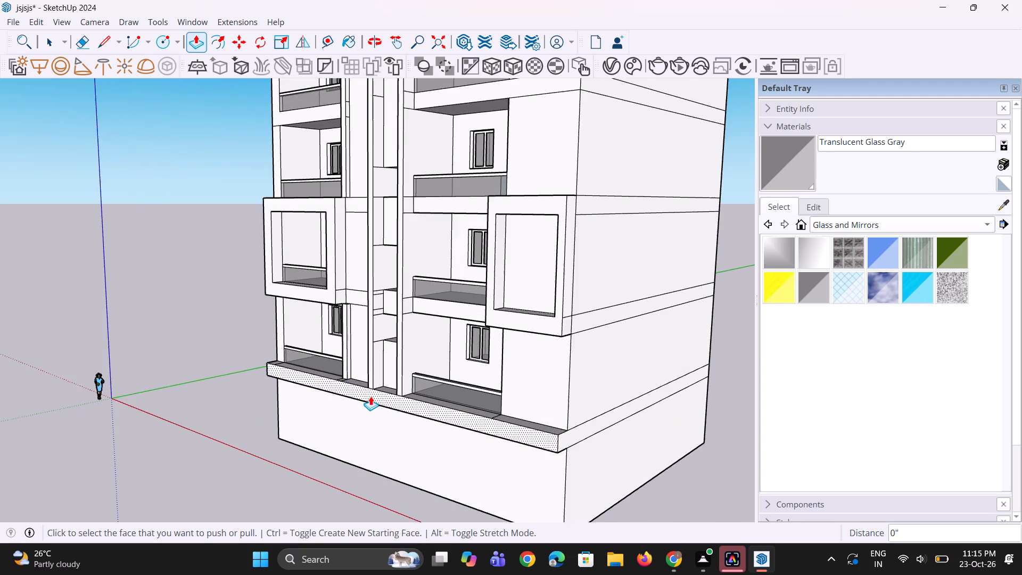
{"action": "scroll", "coordinate": [370, 396], "scroll_direction": "up", "scroll_amount": 2}
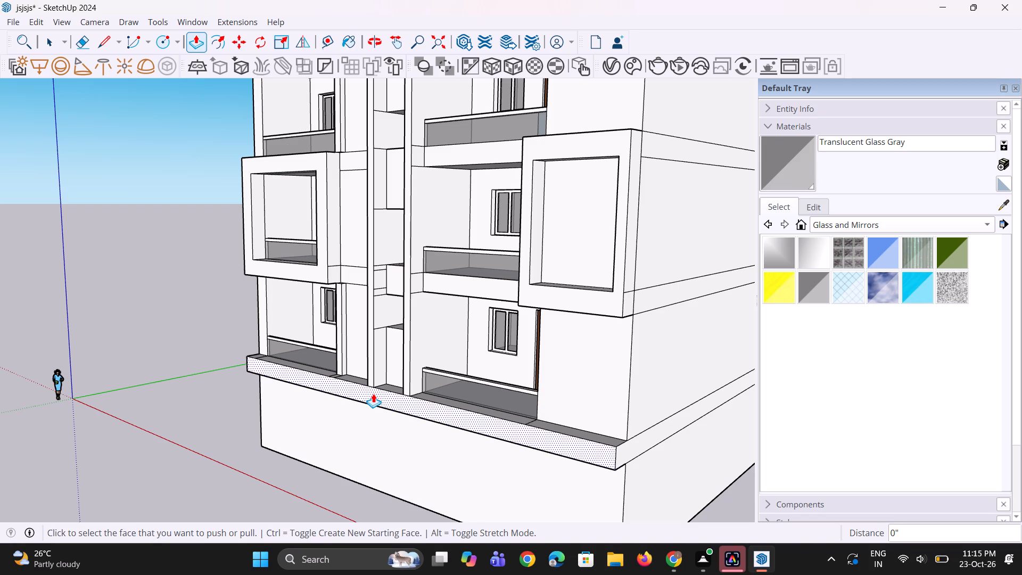
Erase the leftover seam lines across the ledge's top surface, beside the balconies and at its far end.
{"action": "scroll", "coordinate": [373, 384], "scroll_direction": "down", "scroll_amount": 4}
{"action": "middle_click_drag", "start_coordinate": [385, 381], "coordinate": [322, 416]}
{"action": "scroll", "coordinate": [323, 415], "scroll_direction": "up", "scroll_amount": 5}
{"action": "key", "text": "e"}
{"action": "scroll", "coordinate": [514, 464], "scroll_direction": "up", "scroll_amount": 1}
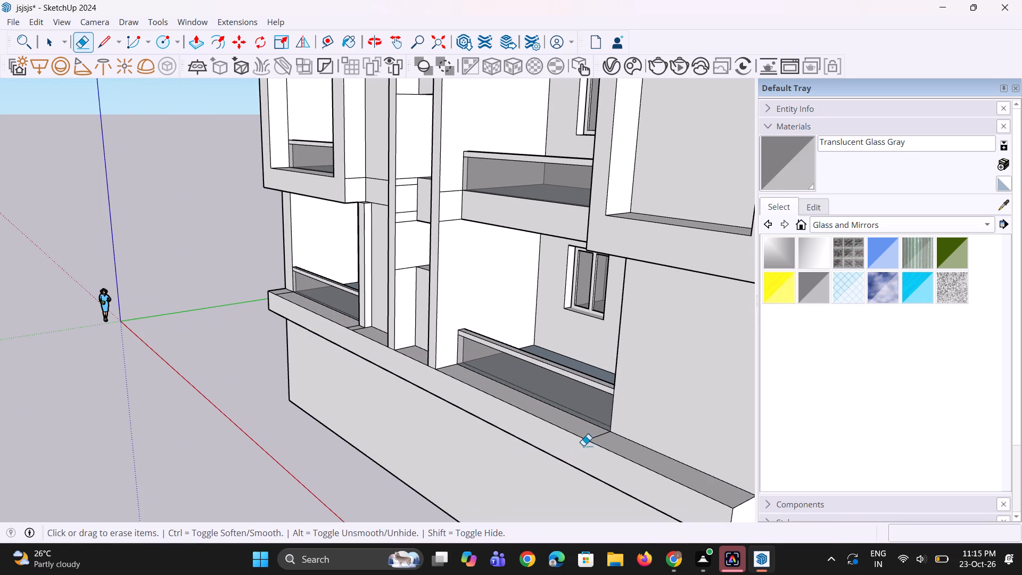
{"action": "left_click", "coordinate": [595, 440]}
{"action": "scroll", "coordinate": [355, 344], "scroll_direction": "up", "scroll_amount": 6}
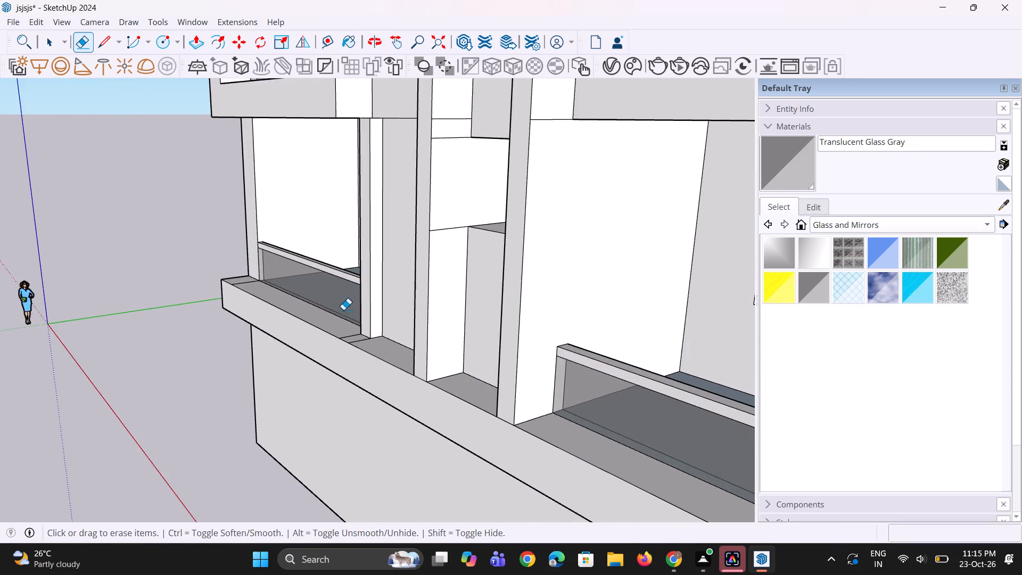
{"action": "scroll", "coordinate": [343, 310], "scroll_direction": "up", "scroll_amount": 5}
{"action": "left_click_drag", "start_coordinate": [341, 347], "coordinate": [366, 363]}
{"action": "scroll", "coordinate": [366, 363], "scroll_direction": "down", "scroll_amount": 3}
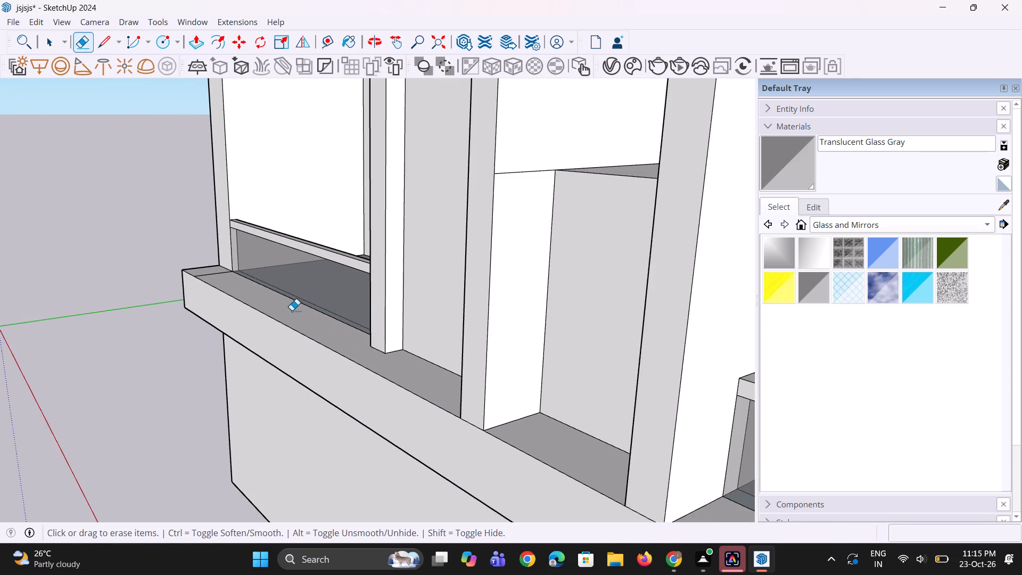
{"action": "scroll", "coordinate": [276, 303], "scroll_direction": "up", "scroll_amount": 3}
{"action": "scroll", "coordinate": [203, 279], "scroll_direction": "up", "scroll_amount": 3}
{"action": "left_click_drag", "start_coordinate": [200, 258], "coordinate": [204, 270]}
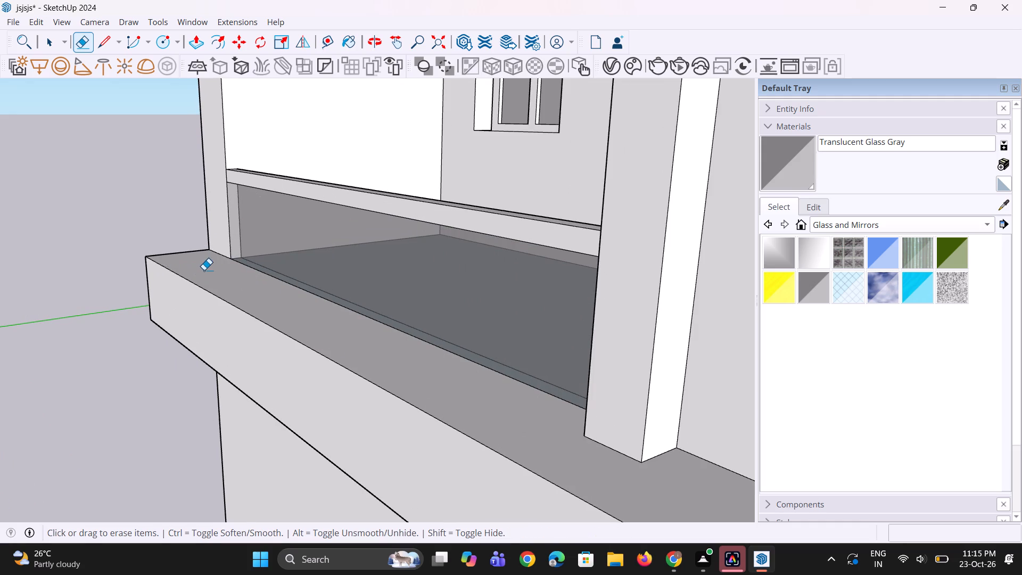
{"action": "scroll", "coordinate": [204, 270], "scroll_direction": "down", "scroll_amount": 5}
{"action": "middle_click_drag", "start_coordinate": [245, 386], "coordinate": [385, 361]}
{"action": "scroll", "coordinate": [360, 391], "scroll_direction": "up", "scroll_amount": 1}
{"action": "scroll", "coordinate": [304, 379], "scroll_direction": "down", "scroll_amount": 11}
{"action": "key", "text": "space"}
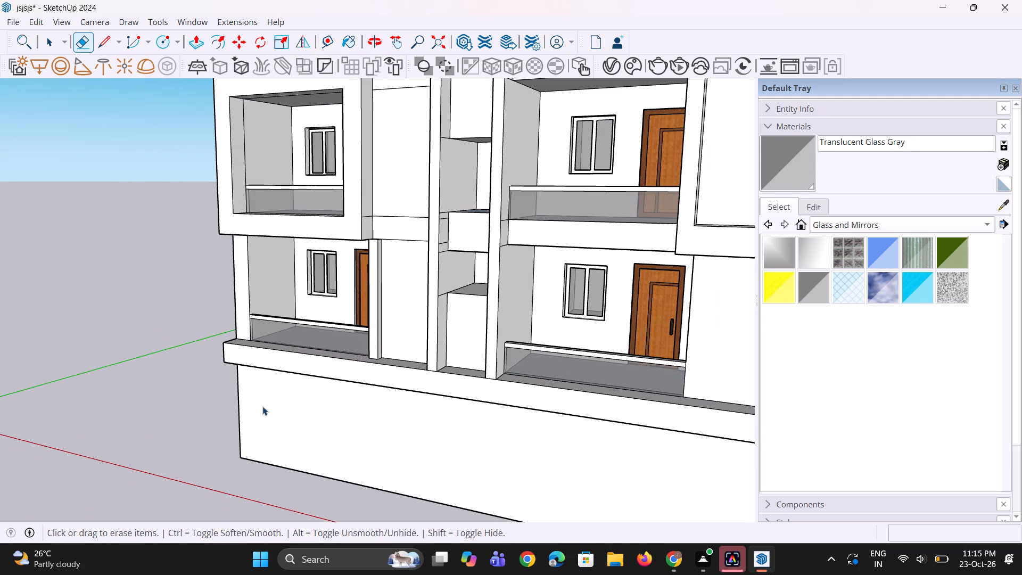
{"action": "key", "text": "space"}
Examine the cleaned ledge and the base wall below it from several distances and angles.
{"action": "scroll", "coordinate": [203, 403], "scroll_direction": "down", "scroll_amount": 3}
{"action": "middle_click_drag", "start_coordinate": [257, 382], "coordinate": [256, 414]}
{"action": "scroll", "coordinate": [270, 383], "scroll_direction": "down", "scroll_amount": 3}
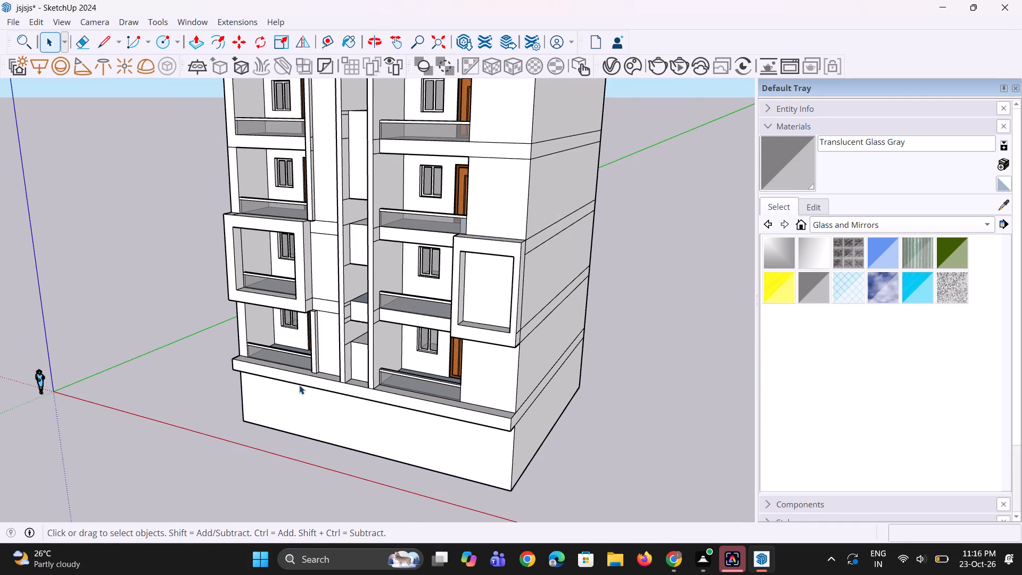
{"action": "scroll", "coordinate": [295, 395], "scroll_direction": "up", "scroll_amount": 2}
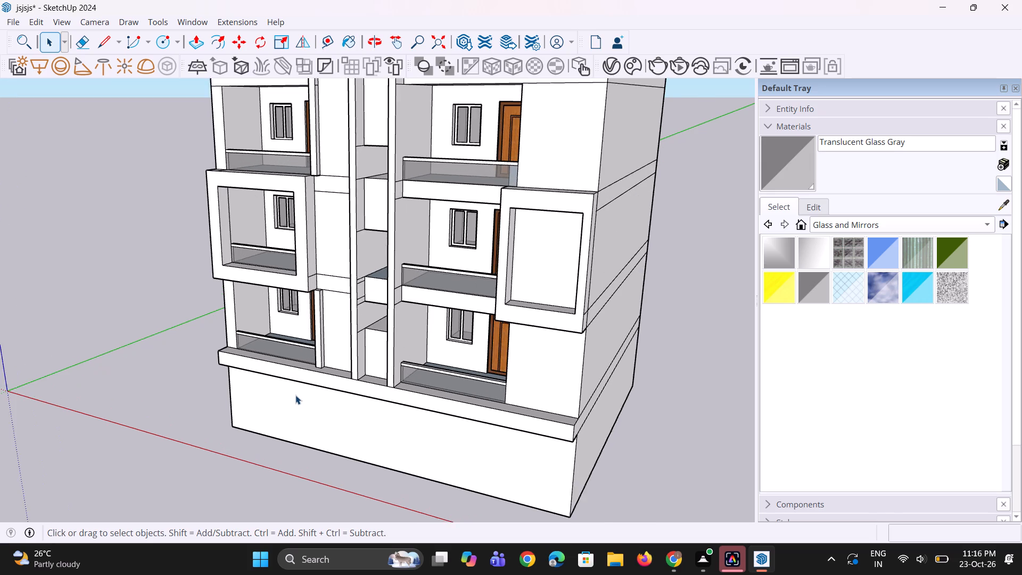
{"action": "scroll", "coordinate": [295, 395], "scroll_direction": "up", "scroll_amount": 3}
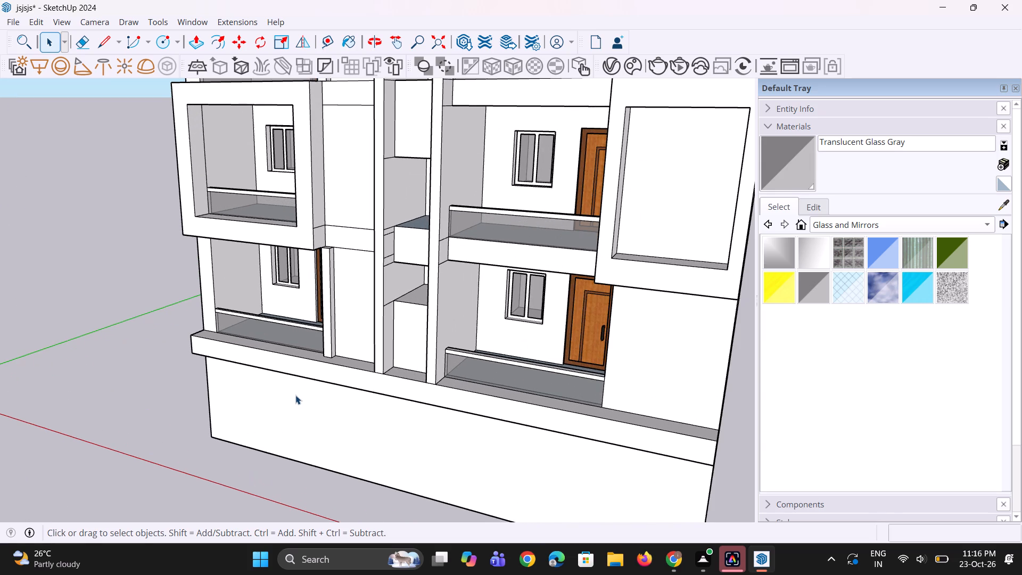
{"action": "scroll", "coordinate": [295, 395], "scroll_direction": "down", "scroll_amount": 4}
{"action": "middle_click_drag", "start_coordinate": [295, 395], "coordinate": [249, 410]}
{"action": "scroll", "coordinate": [259, 408], "scroll_direction": "up", "scroll_amount": 2}
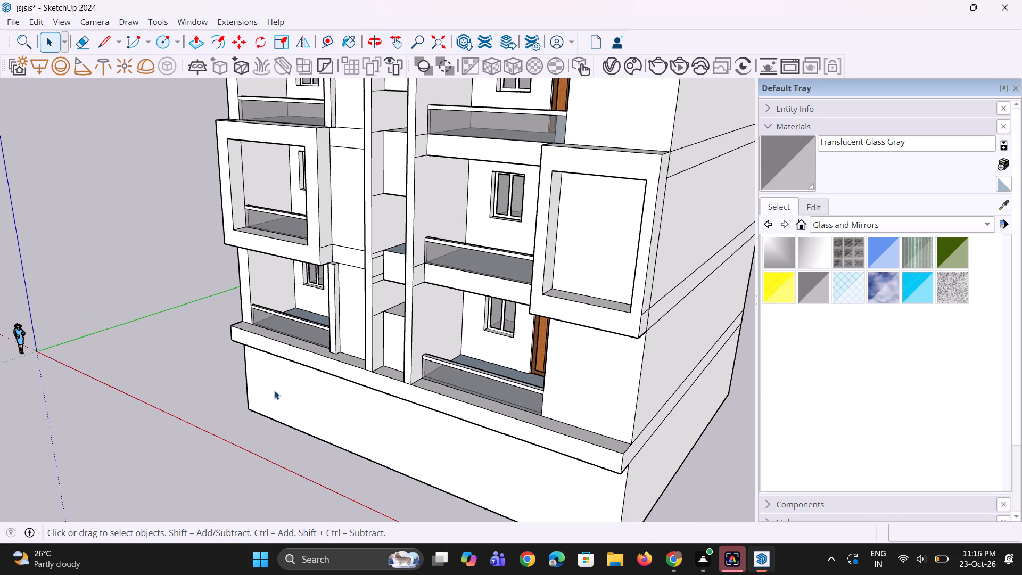
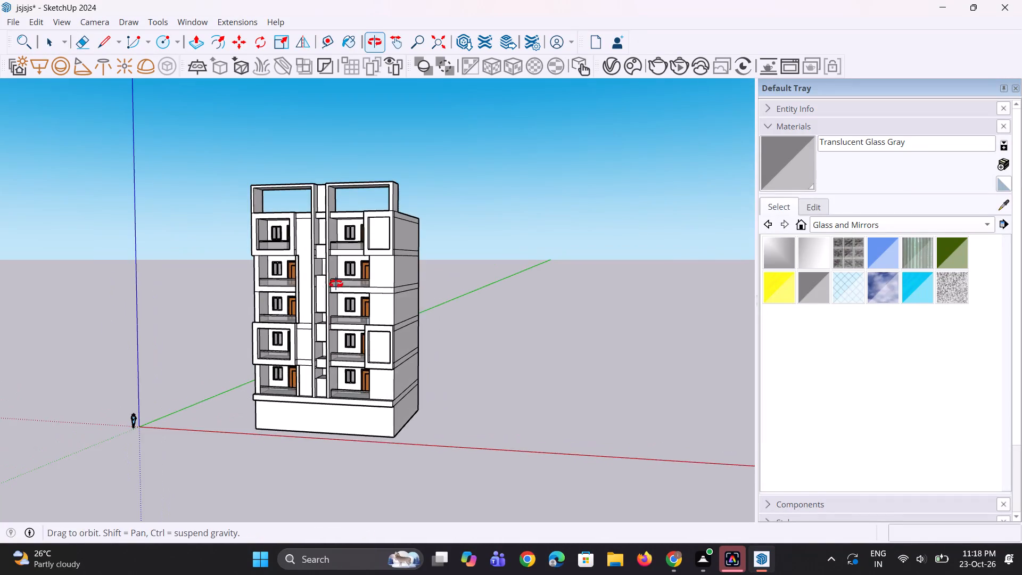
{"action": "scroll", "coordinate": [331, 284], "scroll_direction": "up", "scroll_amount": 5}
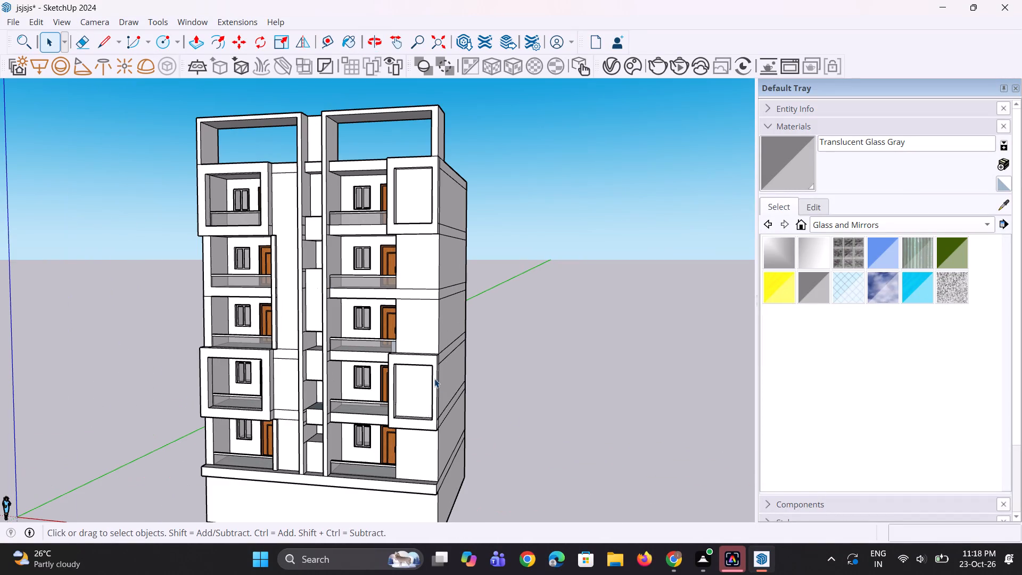
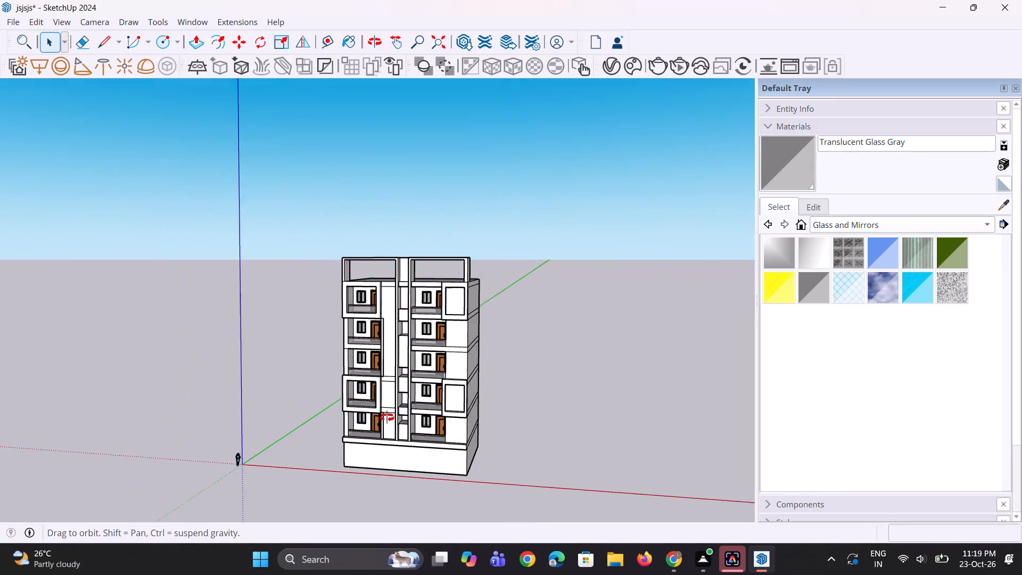
Push the base's front wall inward about 8' 11" beneath the projecting ledge.
{"action": "scroll", "coordinate": [390, 443], "scroll_direction": "up", "scroll_amount": 3}
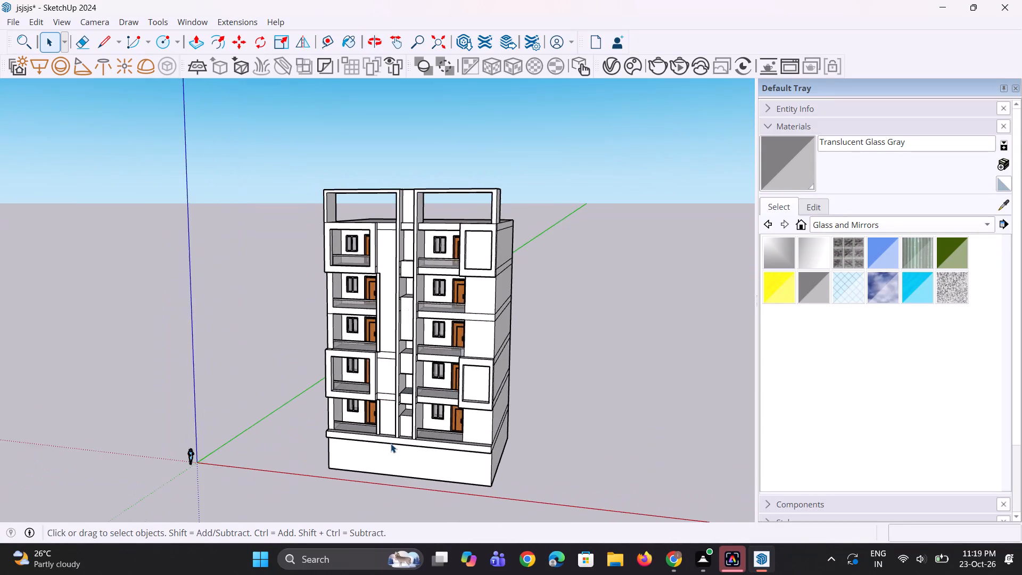
{"action": "scroll", "coordinate": [391, 444], "scroll_direction": "up", "scroll_amount": 3}
{"action": "scroll", "coordinate": [468, 472], "scroll_direction": "up", "scroll_amount": 2}
{"action": "middle_click_drag", "start_coordinate": [460, 465], "coordinate": [442, 466]}
{"action": "scroll", "coordinate": [441, 466], "scroll_direction": "up", "scroll_amount": 1}
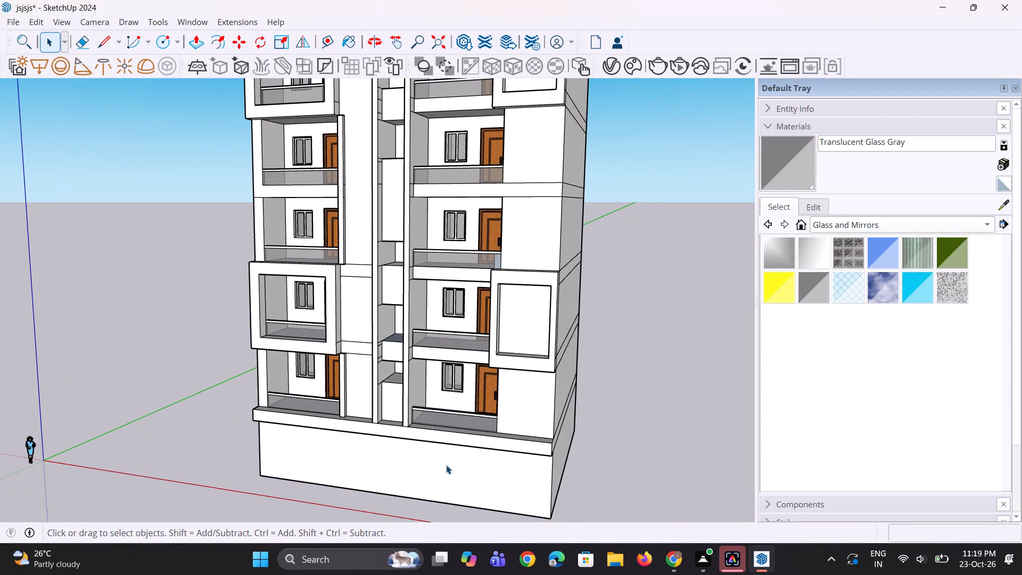
{"action": "scroll", "coordinate": [446, 465], "scroll_direction": "up", "scroll_amount": 5}
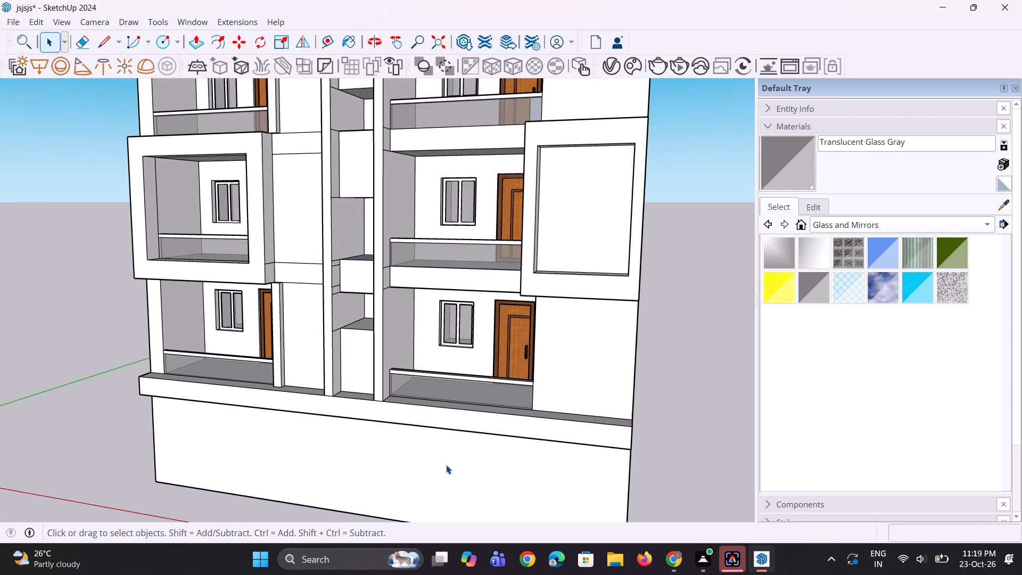
{"action": "scroll", "coordinate": [446, 465], "scroll_direction": "up", "scroll_amount": 2}
{"action": "scroll", "coordinate": [402, 467], "scroll_direction": "up", "scroll_amount": 1}
{"action": "scroll", "coordinate": [415, 432], "scroll_direction": "down", "scroll_amount": 10}
{"action": "middle_click_drag", "start_coordinate": [436, 455], "coordinate": [392, 459]}
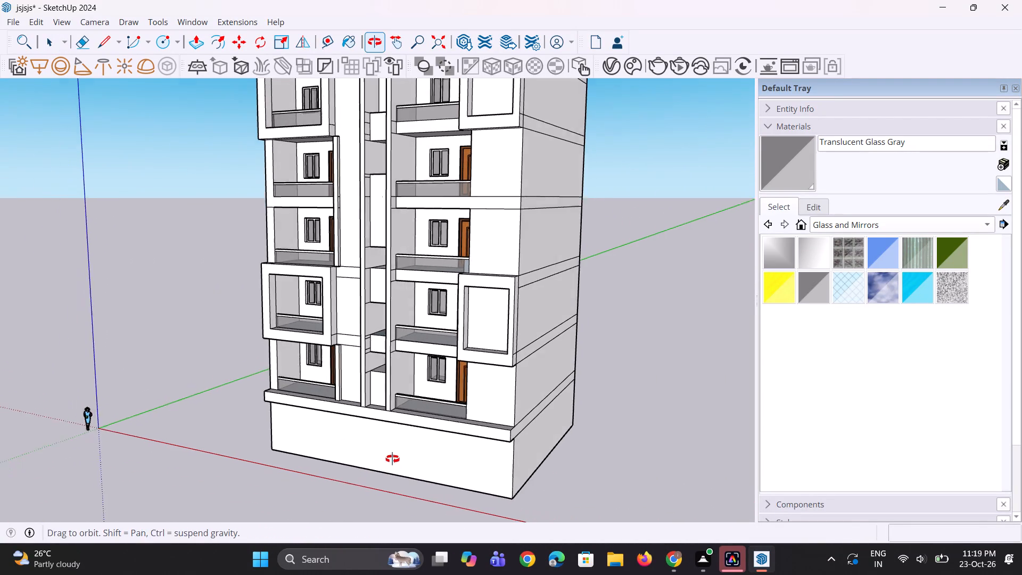
{"action": "middle_click_drag", "start_coordinate": [392, 459], "coordinate": [391, 460]}
{"action": "key", "text": "p"}
{"action": "left_click", "coordinate": [436, 458]}
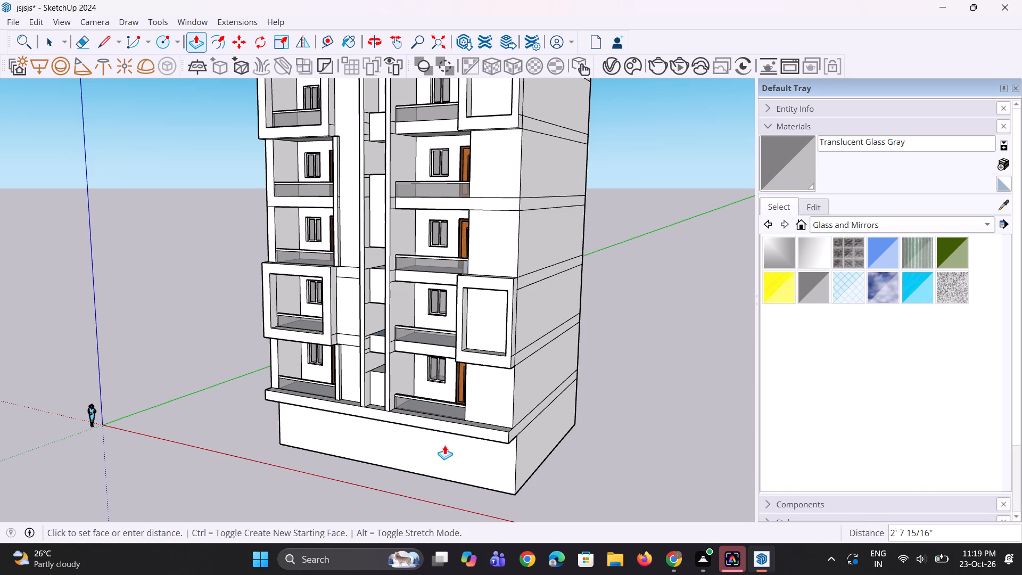
{"action": "left_click", "coordinate": [447, 368]}
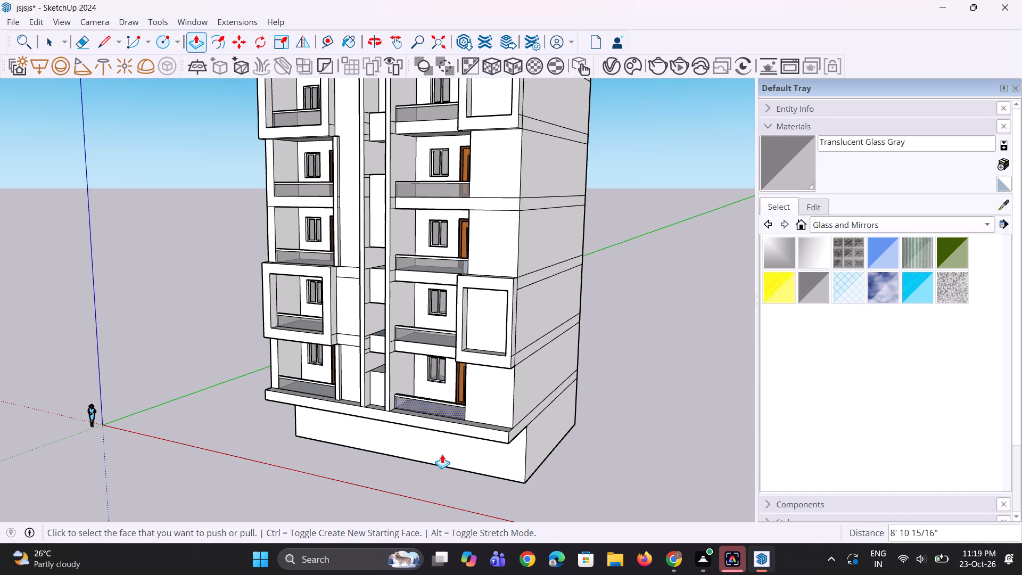
Pull the underside of the building's base downward about 1' 2".
{"action": "middle_click_drag", "start_coordinate": [448, 458], "coordinate": [456, 431]}
{"action": "scroll", "coordinate": [433, 427], "scroll_direction": "down", "scroll_amount": 5}
{"action": "middle_click_drag", "start_coordinate": [449, 499], "coordinate": [459, 403]}
{"action": "scroll", "coordinate": [459, 403], "scroll_direction": "up", "scroll_amount": 1}
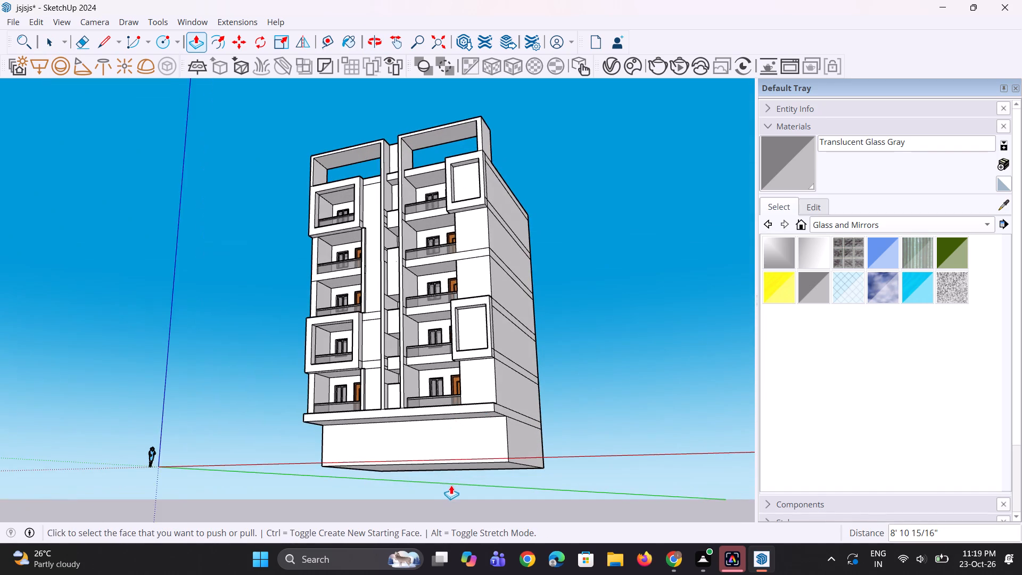
{"action": "scroll", "coordinate": [451, 486], "scroll_direction": "up", "scroll_amount": 5}
{"action": "left_click", "coordinate": [444, 463]}
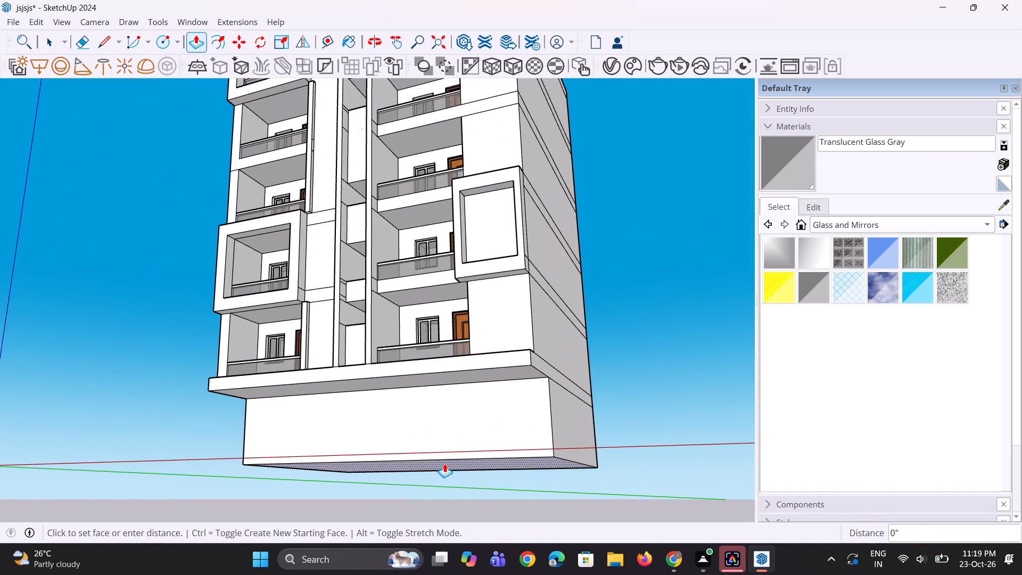
{"action": "left_click", "coordinate": [443, 470]}
Extrude the base's underside down about 2' 2" from a new starting face, forming a separate bottom band.
{"action": "scroll", "coordinate": [432, 451], "scroll_direction": "down", "scroll_amount": 2}
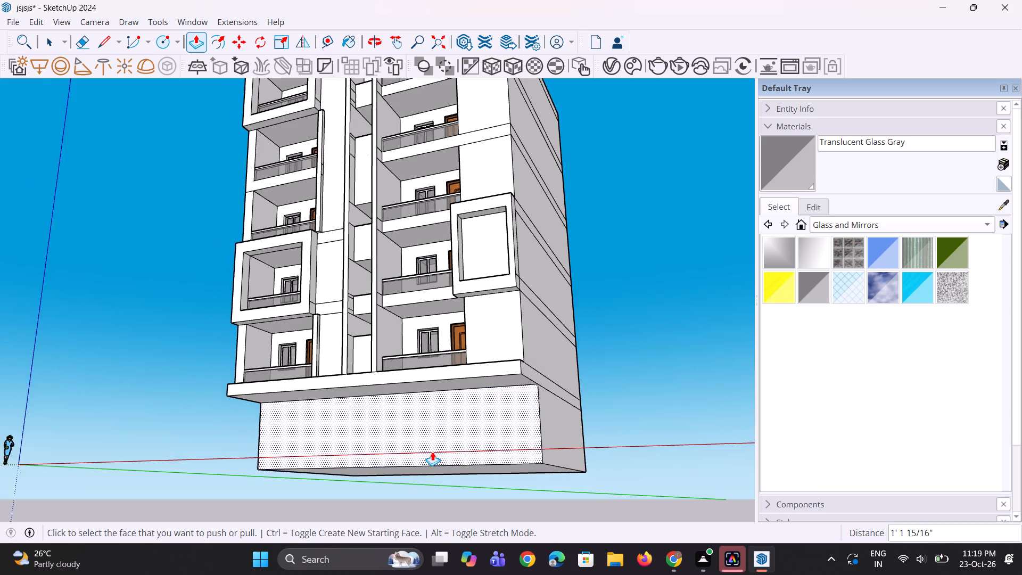
{"action": "scroll", "coordinate": [432, 451], "scroll_direction": "down", "scroll_amount": 4}
{"action": "scroll", "coordinate": [432, 476], "scroll_direction": "up", "scroll_amount": 4}
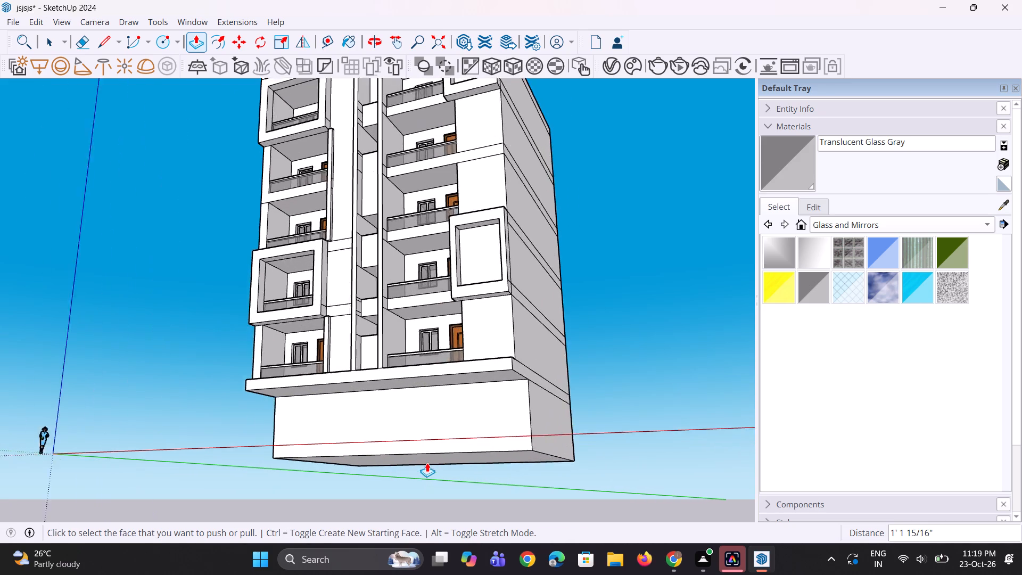
{"action": "scroll", "coordinate": [427, 463], "scroll_direction": "up", "scroll_amount": 2}
{"action": "left_click", "coordinate": [427, 456]}
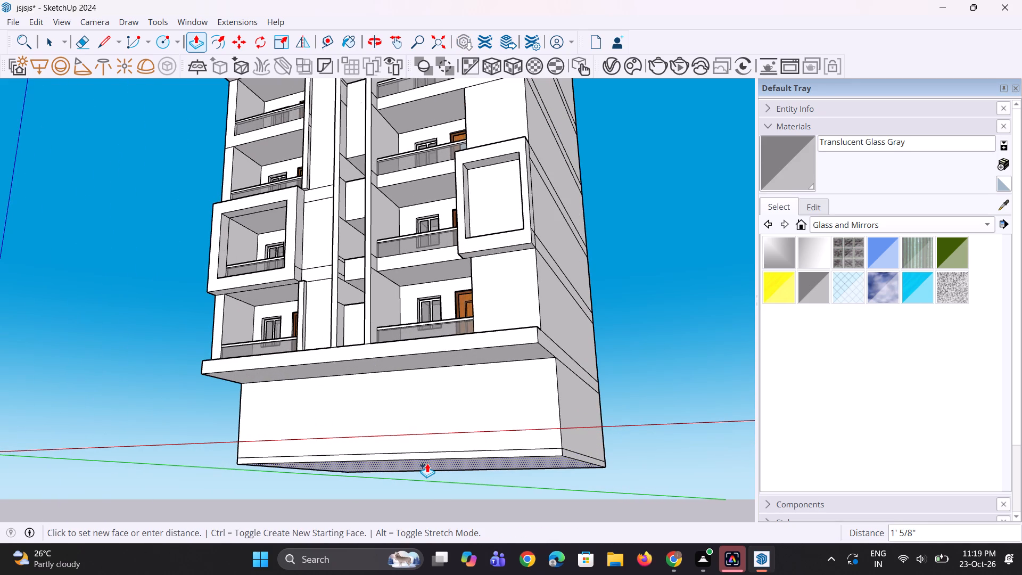
{"action": "left_click", "coordinate": [427, 470]}
Pull the bottom band's front face outward about 11' 2" to form a platform in front of the base.
{"action": "scroll", "coordinate": [403, 430], "scroll_direction": "down", "scroll_amount": 2}
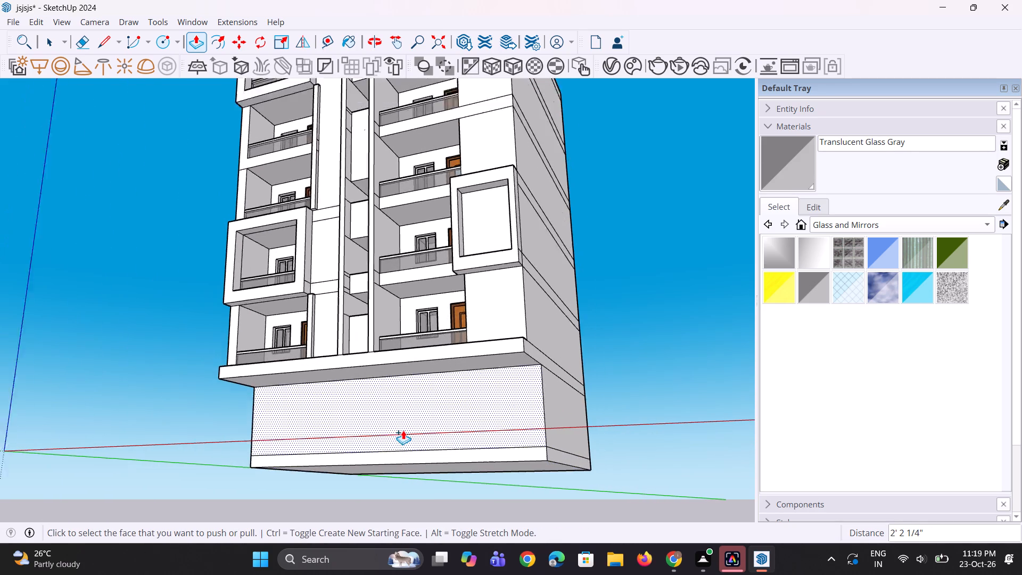
{"action": "scroll", "coordinate": [403, 430], "scroll_direction": "down", "scroll_amount": 2}
{"action": "middle_click_drag", "start_coordinate": [405, 440], "coordinate": [422, 574]}
{"action": "scroll", "coordinate": [402, 461], "scroll_direction": "up", "scroll_amount": 2}
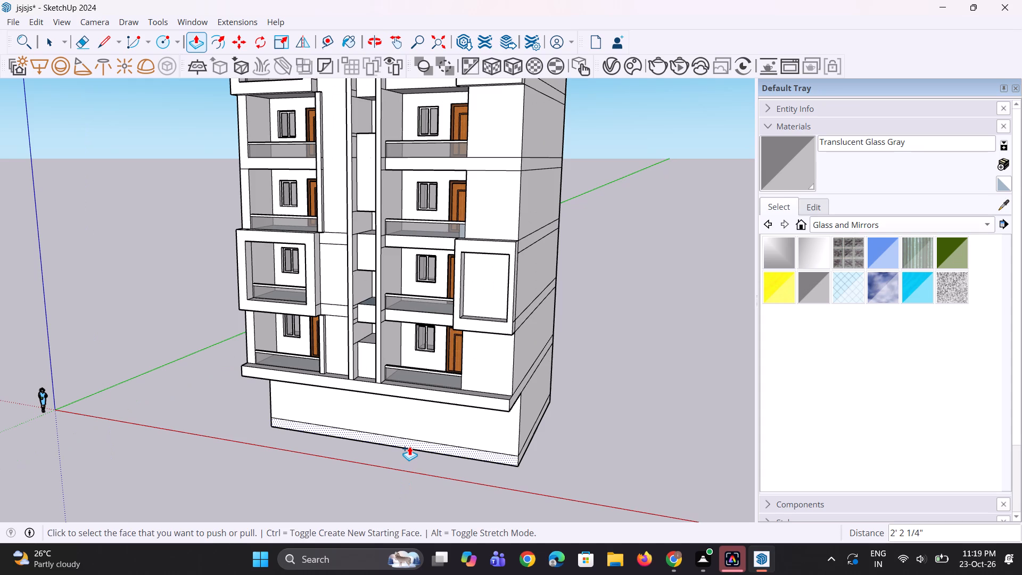
{"action": "left_click", "coordinate": [409, 446]}
{"action": "left_click", "coordinate": [335, 386]}
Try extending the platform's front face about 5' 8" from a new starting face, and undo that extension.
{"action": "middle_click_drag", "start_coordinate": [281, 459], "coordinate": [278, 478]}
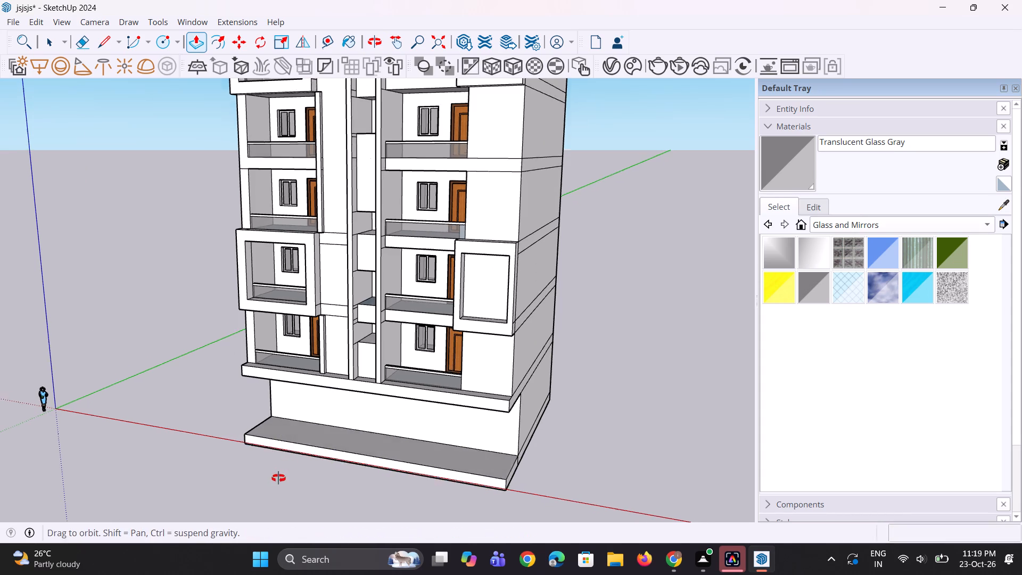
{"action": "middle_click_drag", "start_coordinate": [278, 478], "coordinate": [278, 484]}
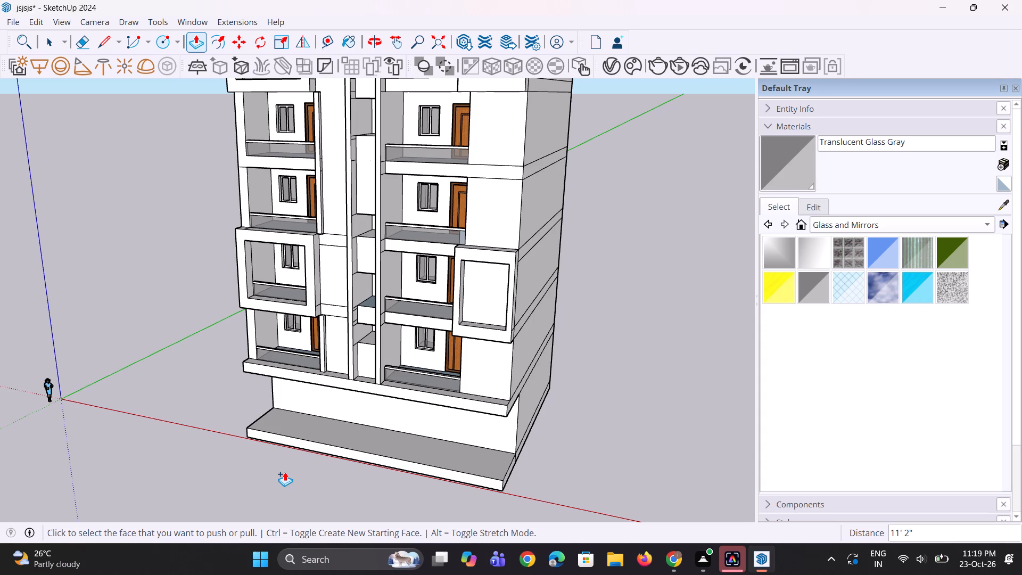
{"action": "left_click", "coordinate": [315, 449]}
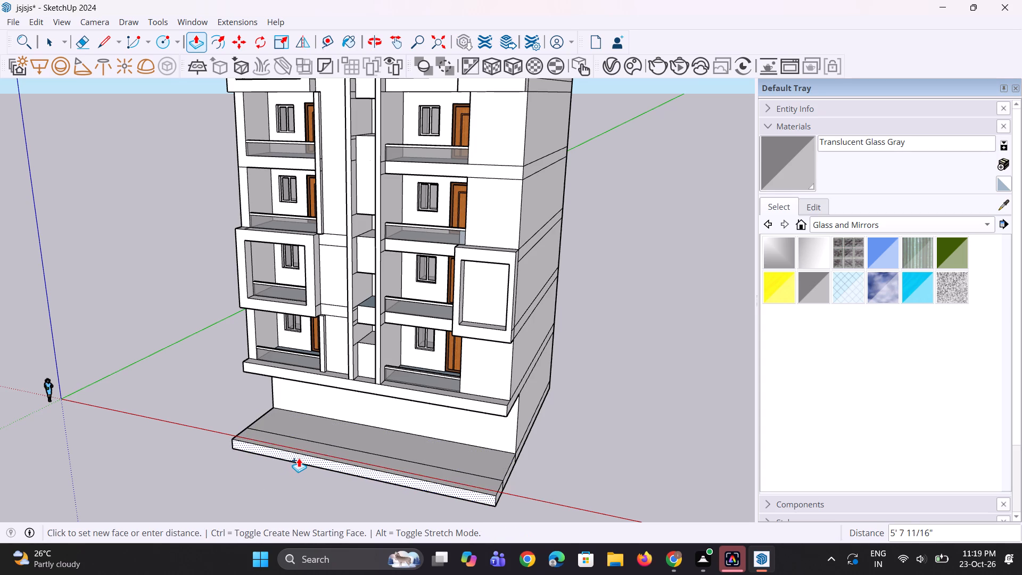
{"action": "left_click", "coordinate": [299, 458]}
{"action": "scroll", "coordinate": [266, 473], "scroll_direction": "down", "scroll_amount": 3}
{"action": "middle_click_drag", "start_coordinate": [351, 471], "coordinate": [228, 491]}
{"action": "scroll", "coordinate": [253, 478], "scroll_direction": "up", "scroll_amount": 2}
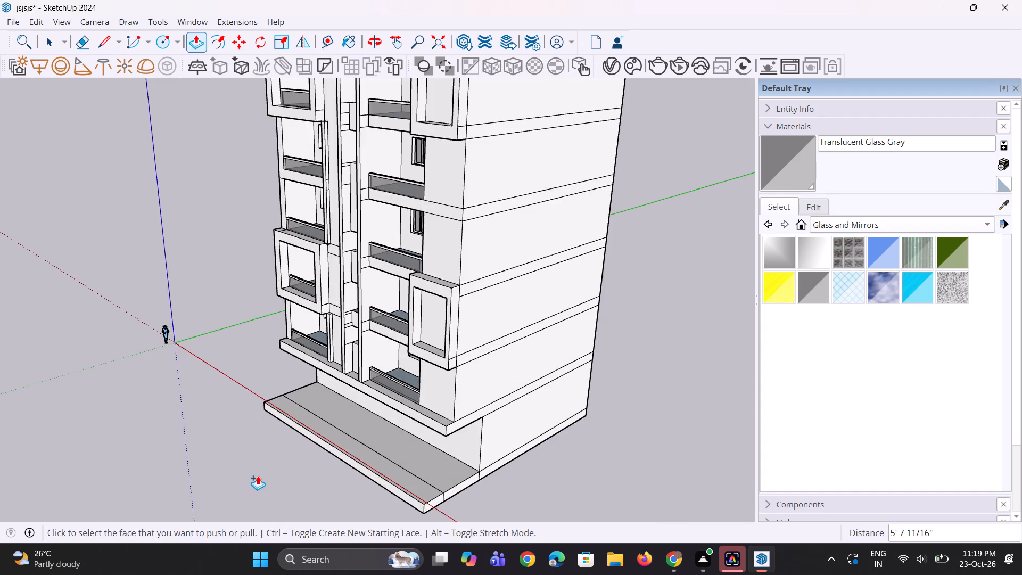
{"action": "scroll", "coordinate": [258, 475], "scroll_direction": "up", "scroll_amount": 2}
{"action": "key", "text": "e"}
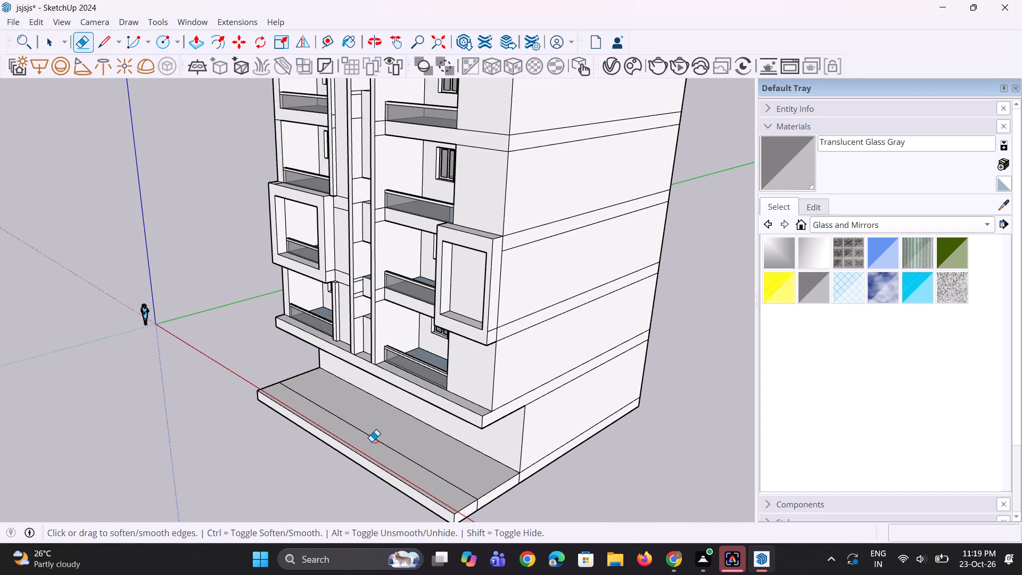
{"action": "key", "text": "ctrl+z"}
Extend the platform's front face further outward as one continuous slab, without a new starting face.
{"action": "key", "text": "p"}
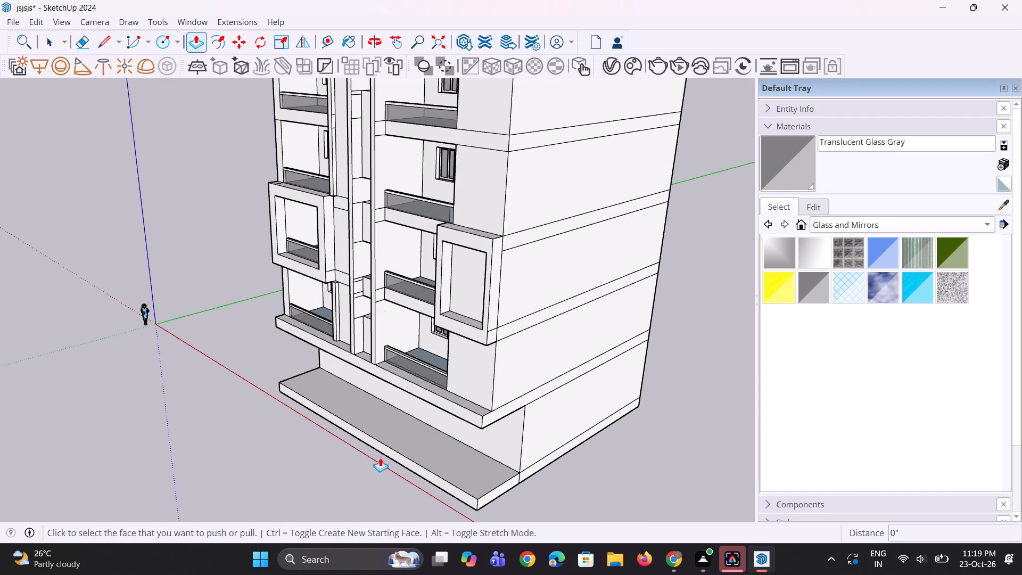
{"action": "left_click", "coordinate": [385, 453]}
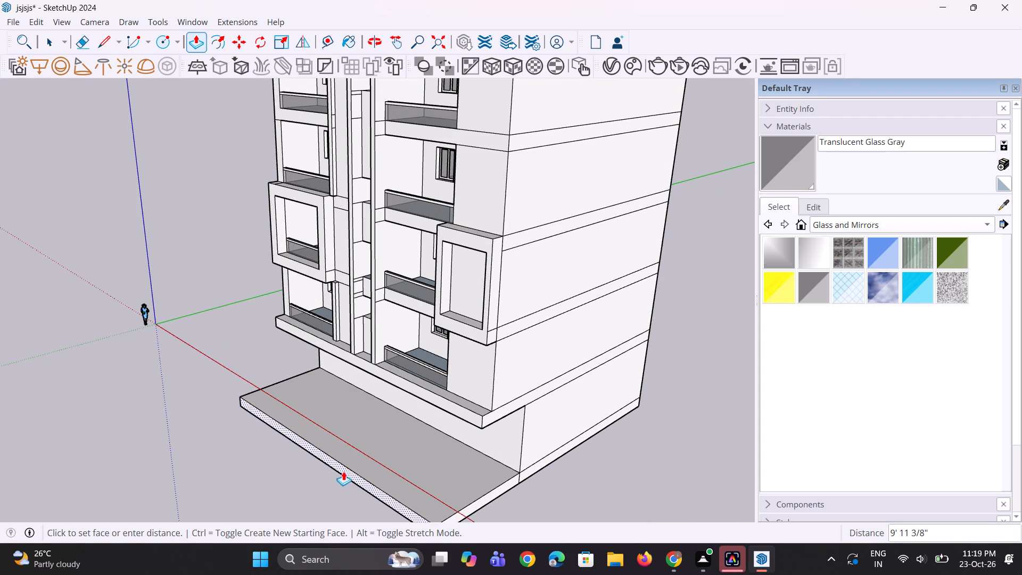
{"action": "left_click", "coordinate": [350, 456]}
Push the platform's front face slightly back toward the building.
{"action": "scroll", "coordinate": [321, 464], "scroll_direction": "down", "scroll_amount": 5}
{"action": "middle_click_drag", "start_coordinate": [295, 474], "coordinate": [345, 477]}
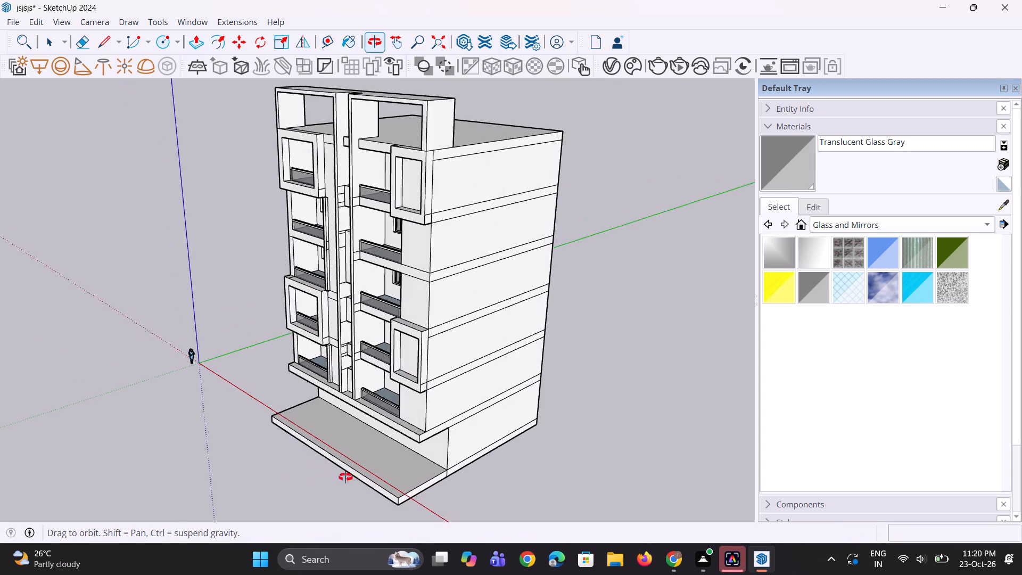
{"action": "middle_click_drag", "start_coordinate": [345, 477], "coordinate": [523, 390]}
{"action": "scroll", "coordinate": [343, 445], "scroll_direction": "up", "scroll_amount": 5}
{"action": "key", "text": "space"}
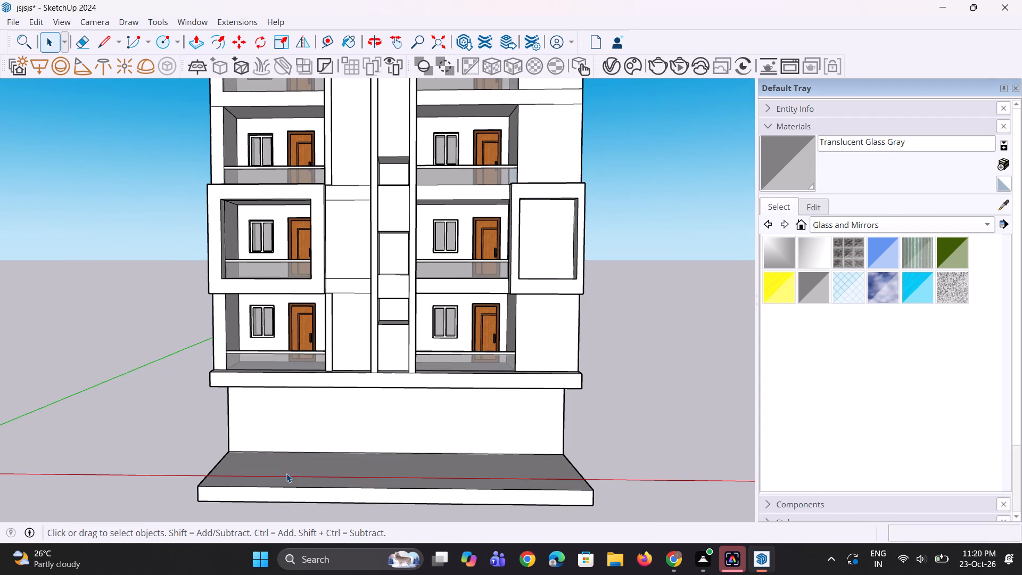
{"action": "key", "text": "space"}
{"action": "left_click", "coordinate": [275, 489]}
{"action": "middle_click_drag", "start_coordinate": [232, 490], "coordinate": [492, 492]}
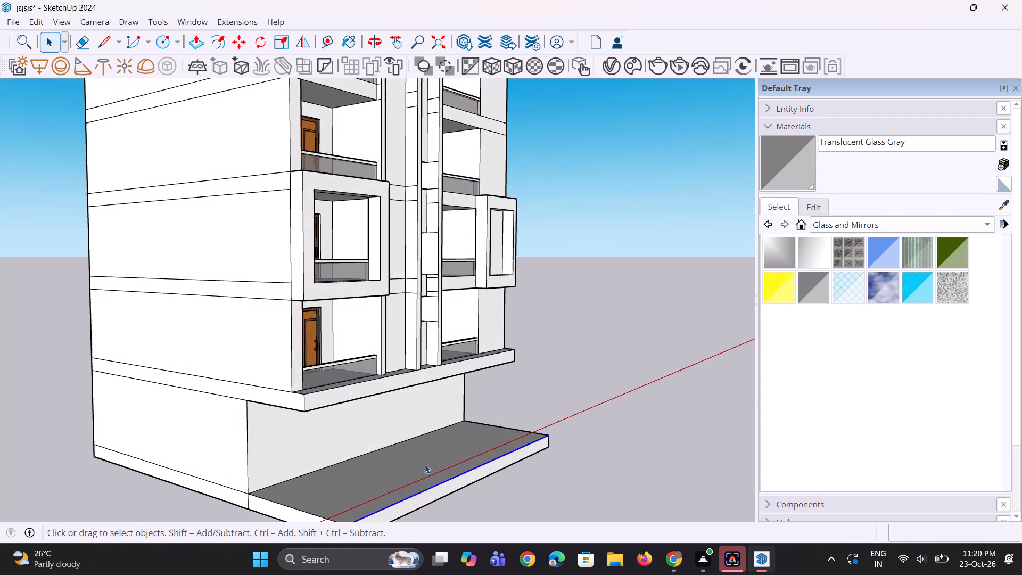
{"action": "scroll", "coordinate": [416, 450], "scroll_direction": "down", "scroll_amount": 4}
{"action": "scroll", "coordinate": [378, 494], "scroll_direction": "up", "scroll_amount": 4}
{"action": "key", "text": "p"}
{"action": "scroll", "coordinate": [400, 506], "scroll_direction": "up", "scroll_amount": 1}
{"action": "left_click", "coordinate": [406, 493]}
{"action": "left_click", "coordinate": [400, 487]}
Copy the platform's upper front edge a short distance inward across its top face.
{"action": "middle_click_drag", "start_coordinate": [377, 500], "coordinate": [401, 522]}
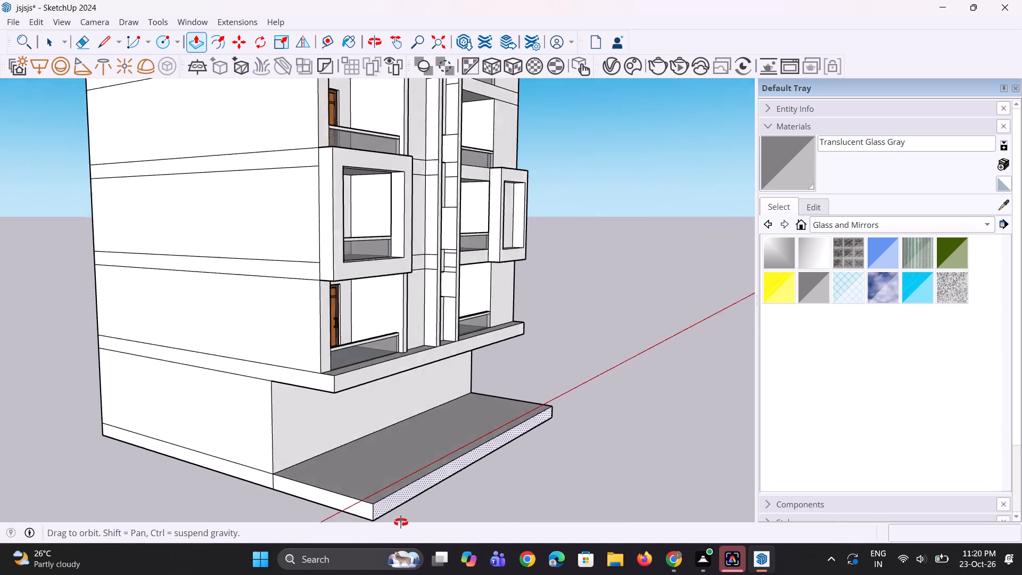
{"action": "middle_click_drag", "start_coordinate": [401, 522], "coordinate": [444, 520]}
{"action": "scroll", "coordinate": [398, 499], "scroll_direction": "up", "scroll_amount": 2}
{"action": "key", "text": "space"}
{"action": "left_click", "coordinate": [427, 500]}
{"action": "scroll", "coordinate": [426, 504], "scroll_direction": "up", "scroll_amount": 1}
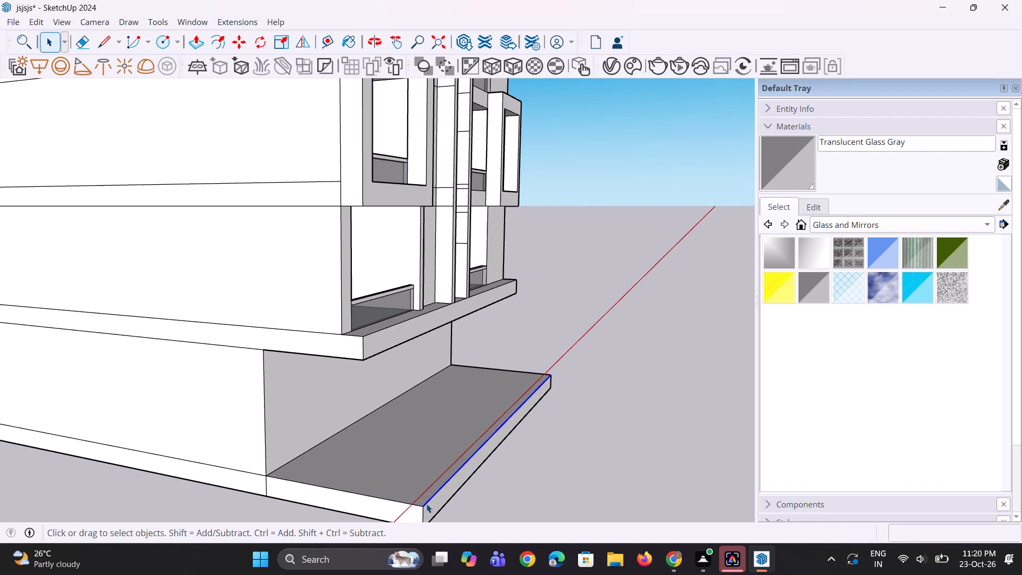
{"action": "key", "text": "m"}
{"action": "scroll", "coordinate": [426, 504], "scroll_direction": "up", "scroll_amount": 2, "text": "ctrl"}
{"action": "left_click", "coordinate": [421, 505]}
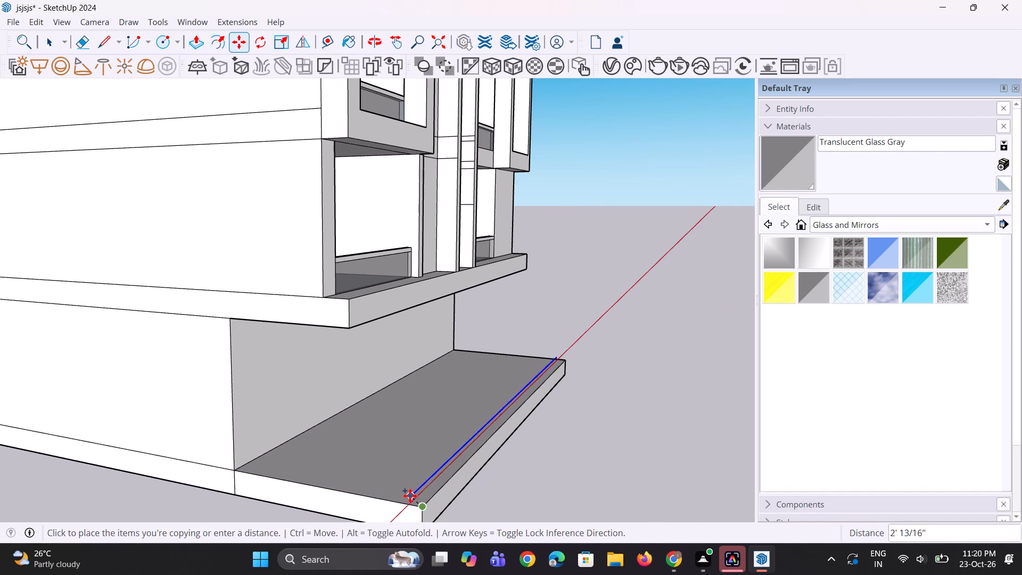
{"action": "left_click", "coordinate": [405, 500]}
{"action": "scroll", "coordinate": [406, 495], "scroll_direction": "down", "scroll_amount": 2}
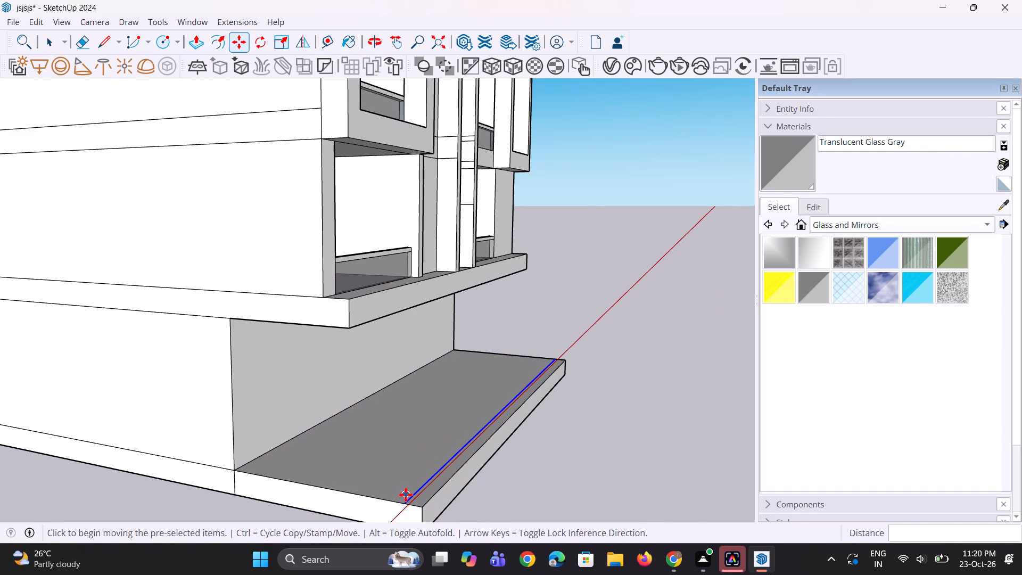
{"action": "scroll", "coordinate": [406, 495], "scroll_direction": "down", "scroll_amount": 3}
{"action": "middle_click_drag", "start_coordinate": [463, 492], "coordinate": [430, 498]}
{"action": "scroll", "coordinate": [401, 490], "scroll_direction": "down", "scroll_amount": 5}
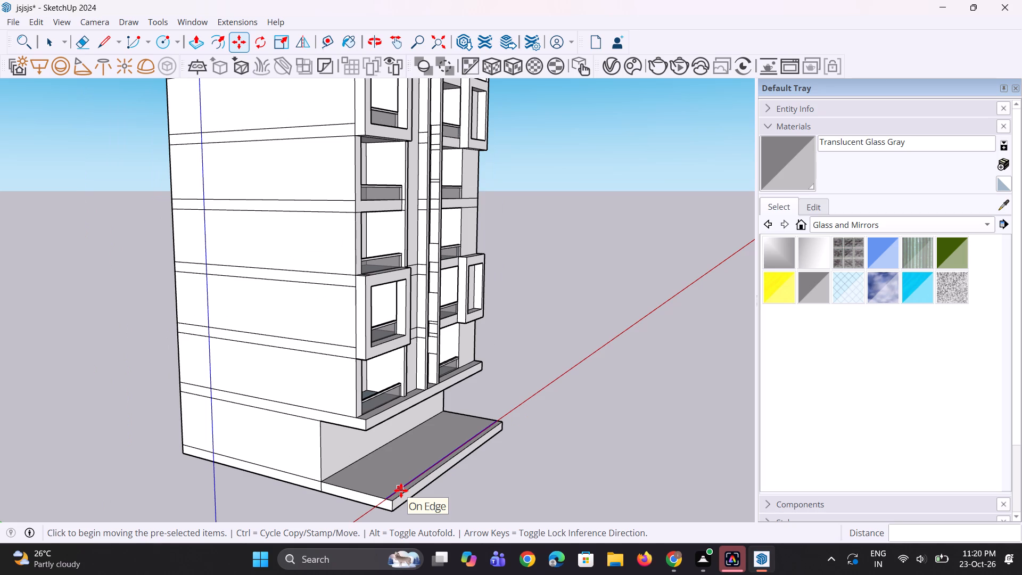
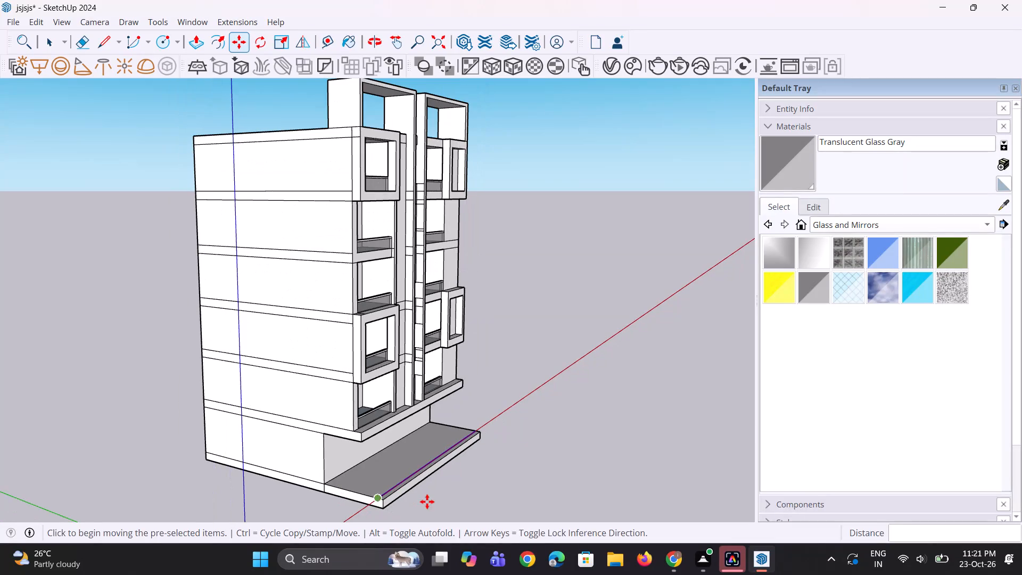
Examine the platform's front edge and the copied edge line on its top face, closing in on the platform's front corner.
{"action": "middle_click_drag", "start_coordinate": [427, 502], "coordinate": [420, 494]}
{"action": "scroll", "coordinate": [400, 498], "scroll_direction": "up", "scroll_amount": 3}
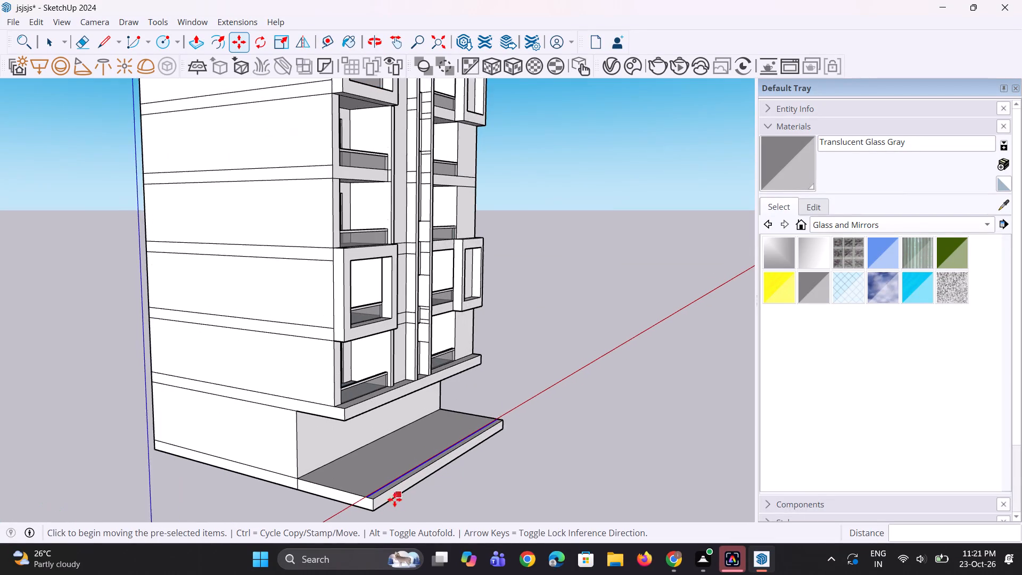
{"action": "scroll", "coordinate": [384, 506], "scroll_direction": "up", "scroll_amount": 1}
{"action": "middle_click_drag", "start_coordinate": [391, 512], "coordinate": [332, 538]}
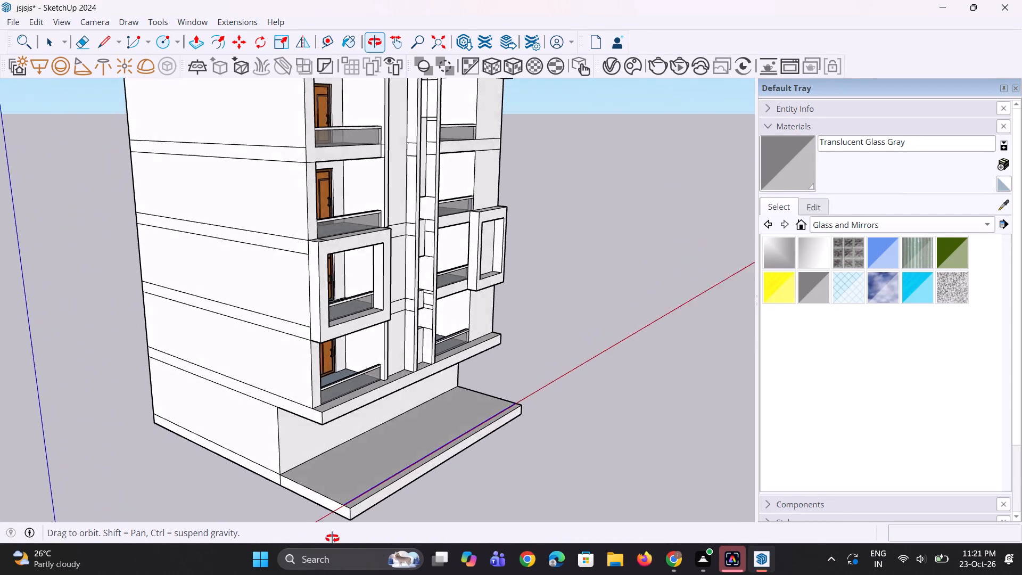
{"action": "middle_click_drag", "start_coordinate": [332, 538], "coordinate": [309, 528]}
{"action": "scroll", "coordinate": [351, 487], "scroll_direction": "down", "scroll_amount": 4}
{"action": "middle_click_drag", "start_coordinate": [407, 471], "coordinate": [347, 528]}
{"action": "scroll", "coordinate": [424, 453], "scroll_direction": "up", "scroll_amount": 1}
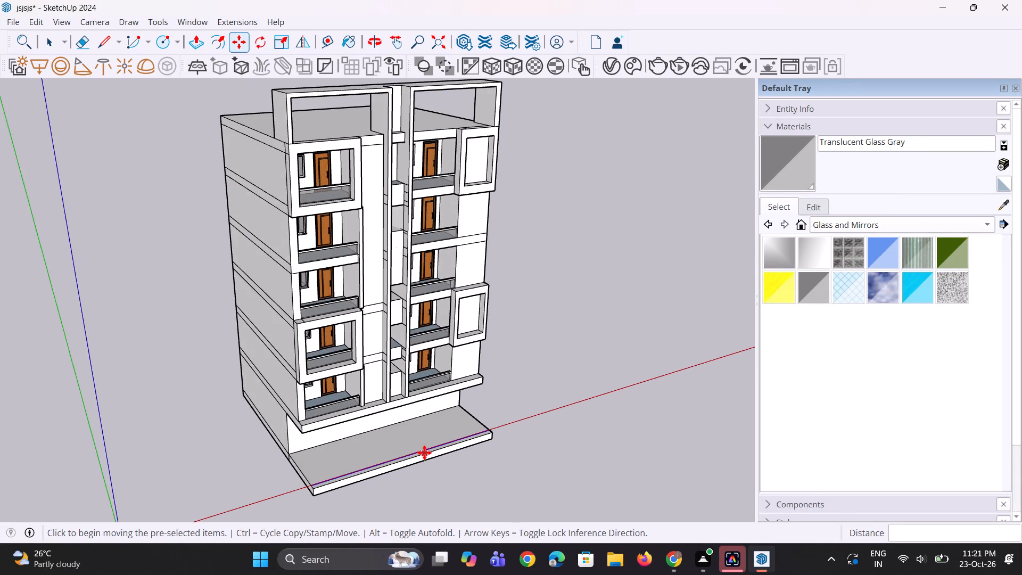
{"action": "scroll", "coordinate": [491, 447], "scroll_direction": "up", "scroll_amount": 5}
{"action": "middle_click_drag", "start_coordinate": [543, 438], "coordinate": [499, 482]}
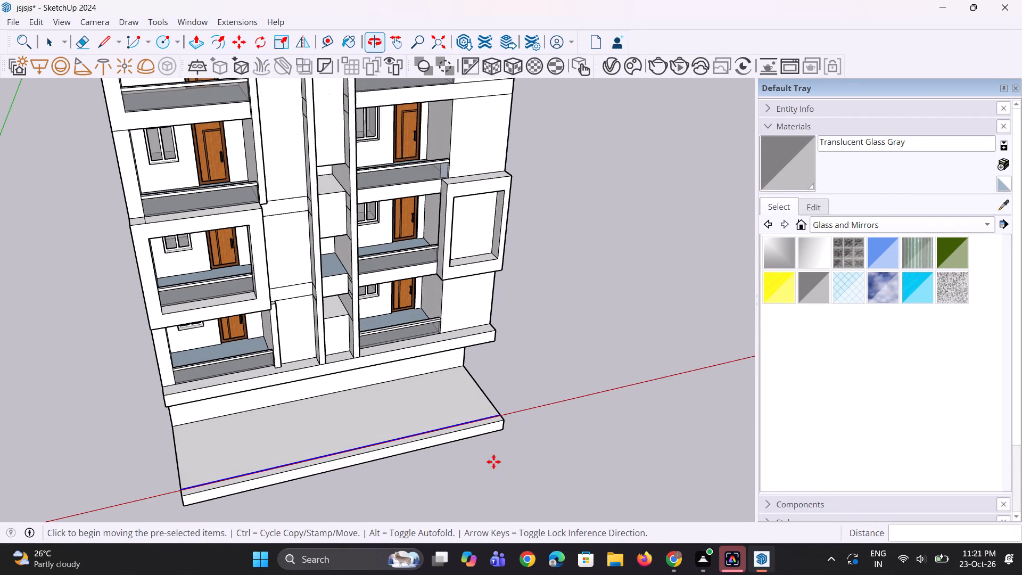
{"action": "key", "text": "space"}
{"action": "key", "text": "space"}
{"action": "scroll", "coordinate": [493, 433], "scroll_direction": "up", "scroll_amount": 2}
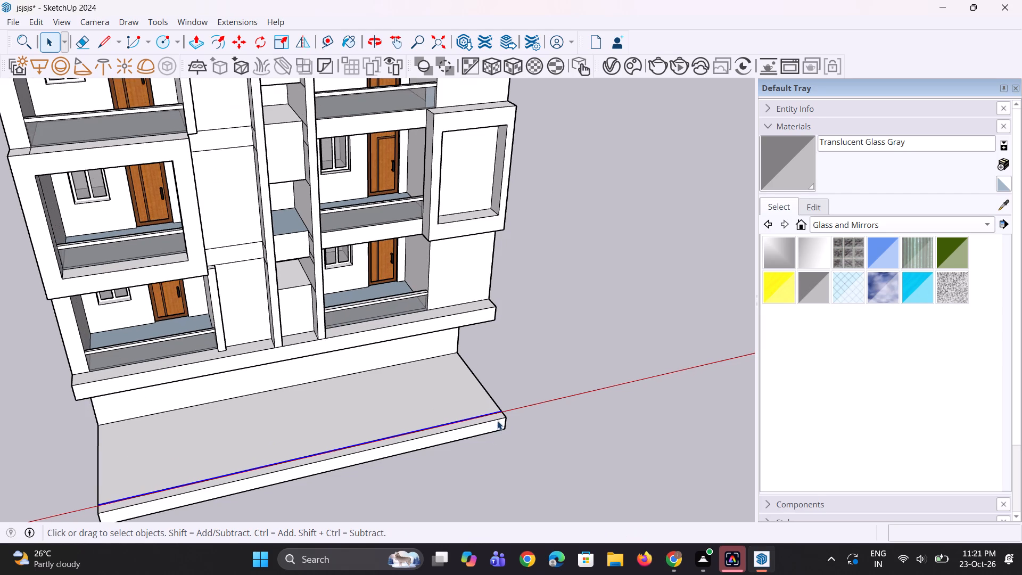
{"action": "scroll", "coordinate": [498, 420], "scroll_direction": "up", "scroll_amount": 4}
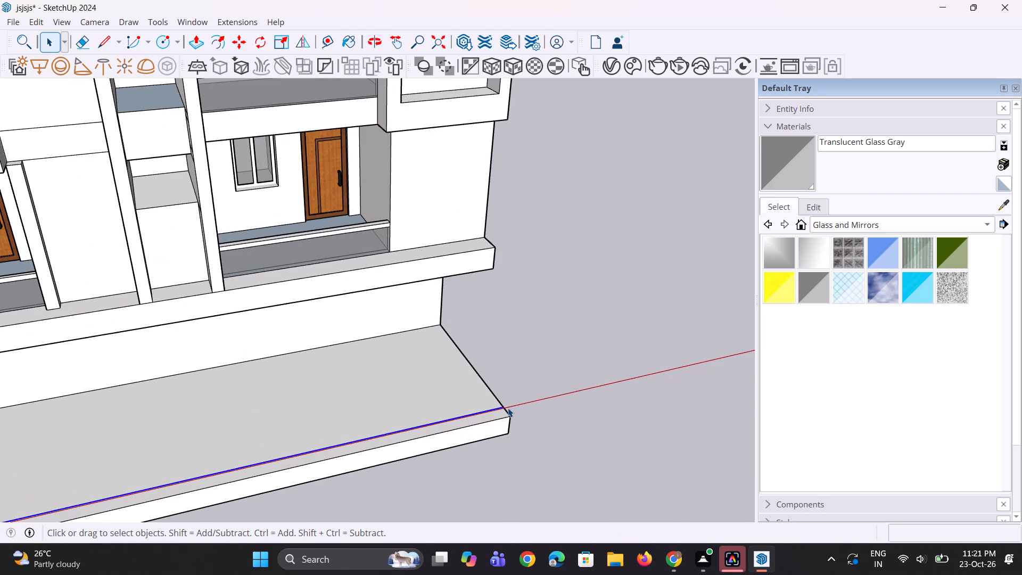
{"action": "scroll", "coordinate": [508, 408], "scroll_direction": "down", "scroll_amount": 1}
{"action": "scroll", "coordinate": [508, 408], "scroll_direction": "up", "scroll_amount": 2}
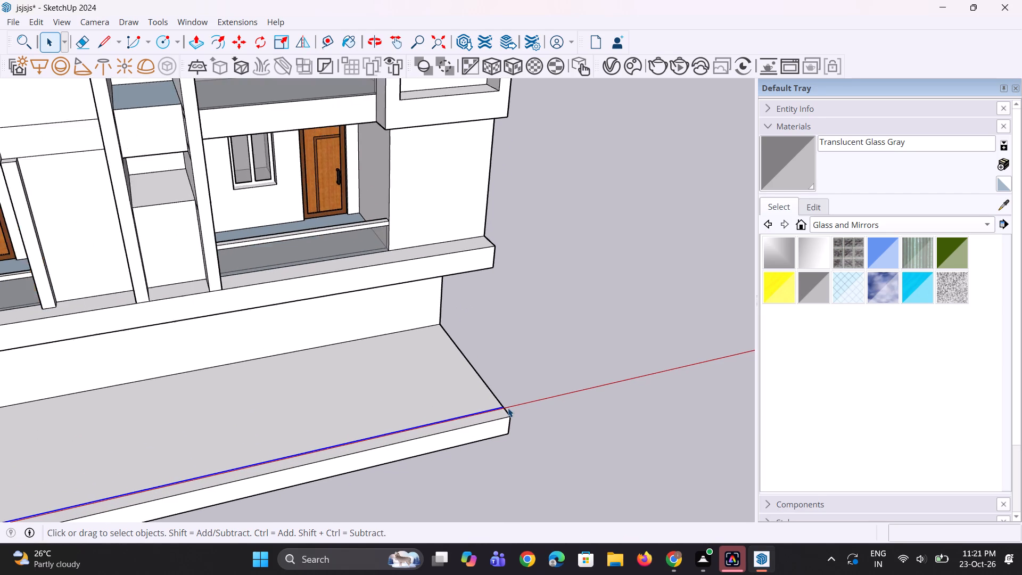
{"action": "scroll", "coordinate": [507, 408], "scroll_direction": "up", "scroll_amount": 2}
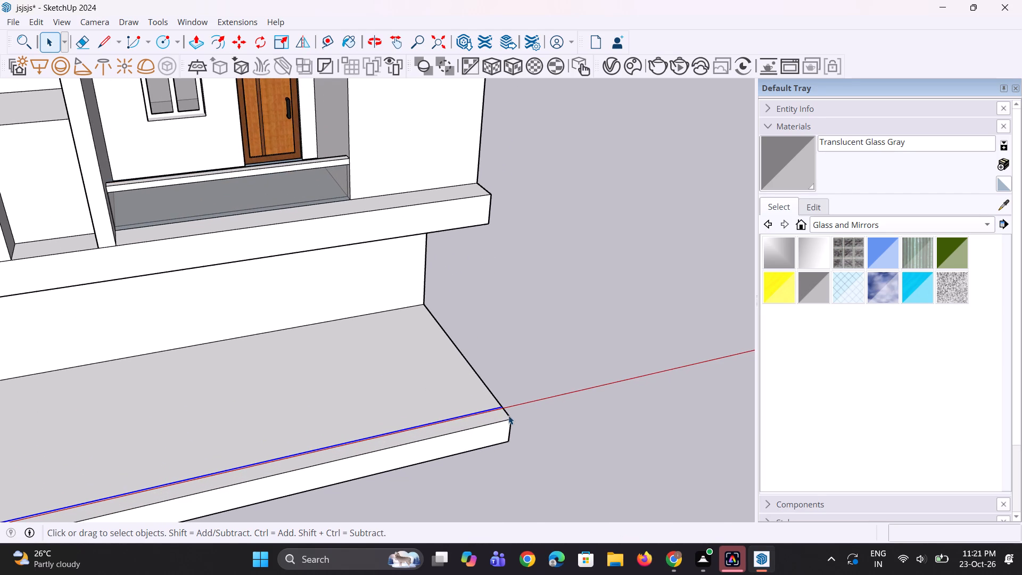
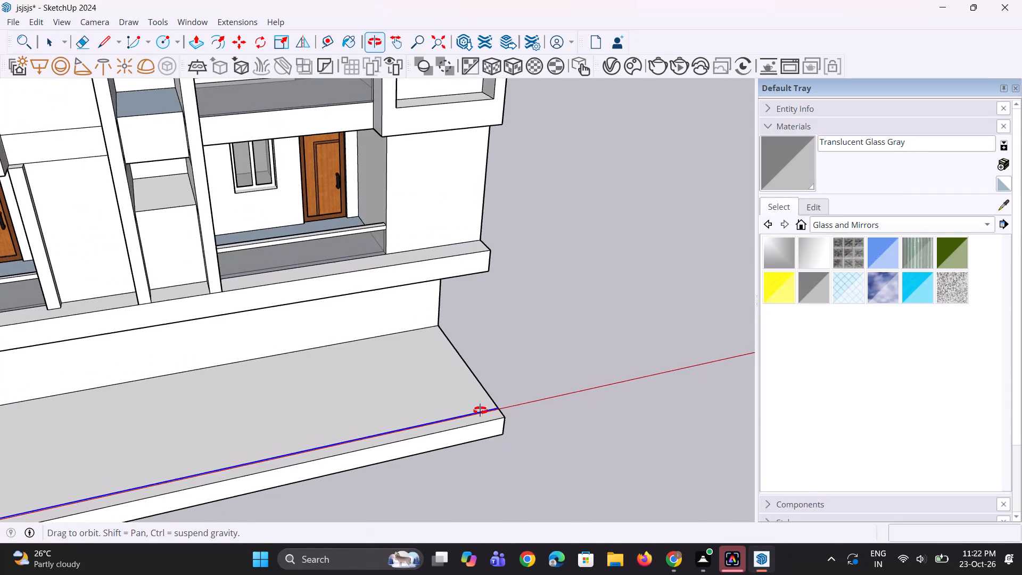
Copy the short edge at the end of the platform's front strip about 2' 7 9/16" inward along the front edge.
{"action": "scroll", "coordinate": [492, 423], "scroll_direction": "up", "scroll_amount": 5}
{"action": "left_click", "coordinate": [505, 406]}
{"action": "scroll", "coordinate": [506, 410], "scroll_direction": "up", "scroll_amount": 2}
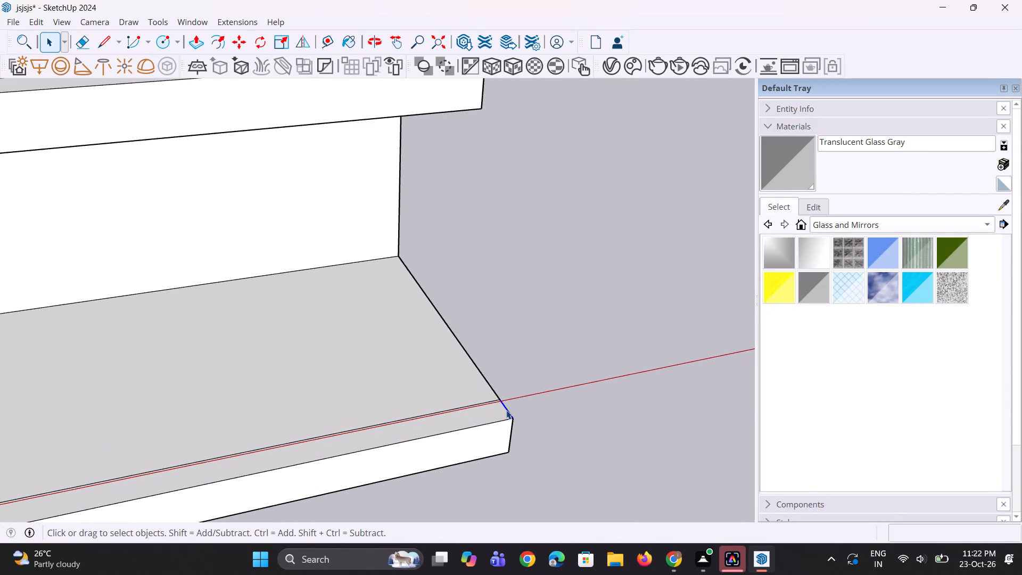
{"action": "key", "text": "m"}
{"action": "left_click", "coordinate": [514, 423]}
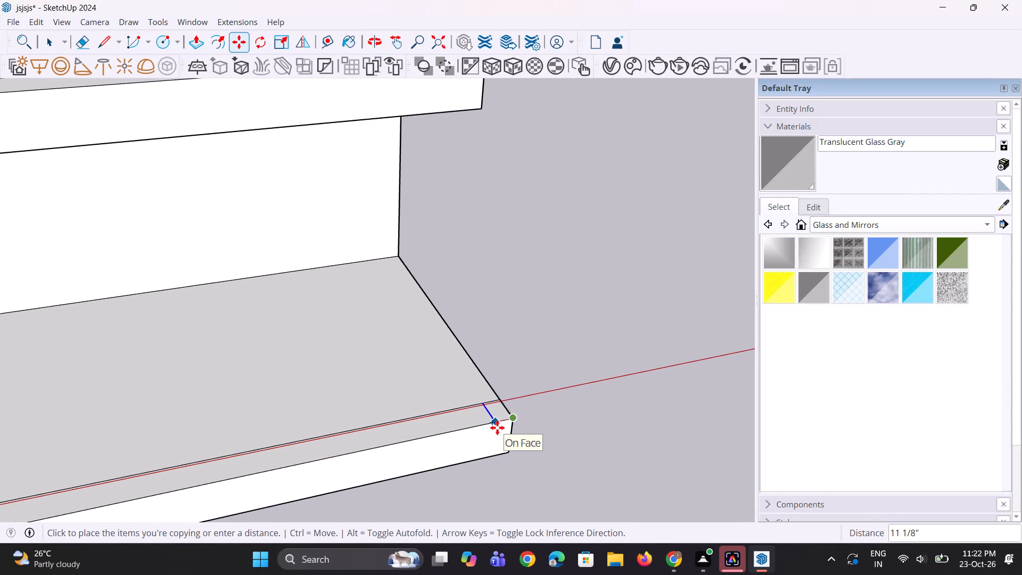
{"action": "scroll", "coordinate": [497, 428], "scroll_direction": "down", "scroll_amount": 8}
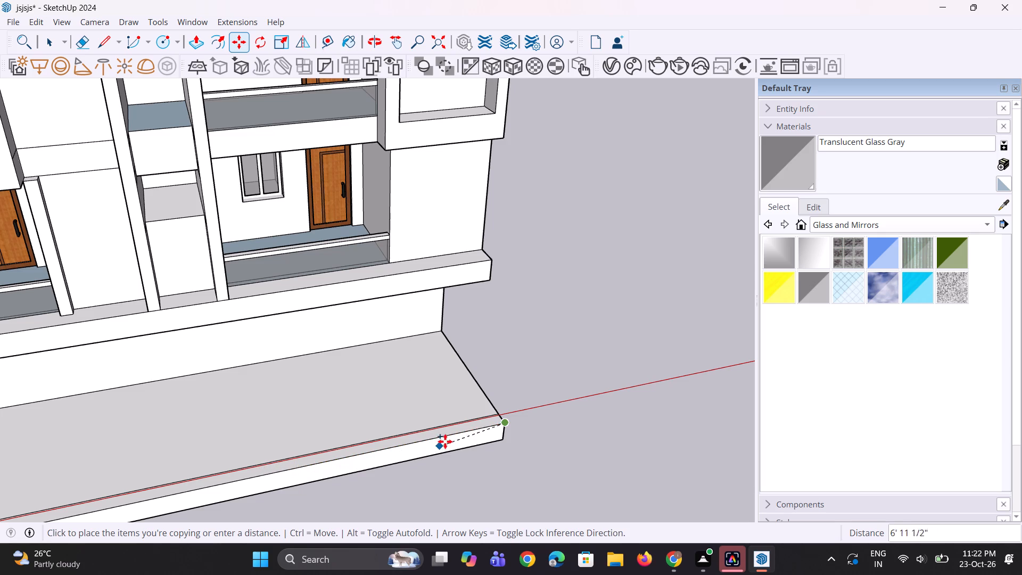
{"action": "left_click", "coordinate": [481, 429]}
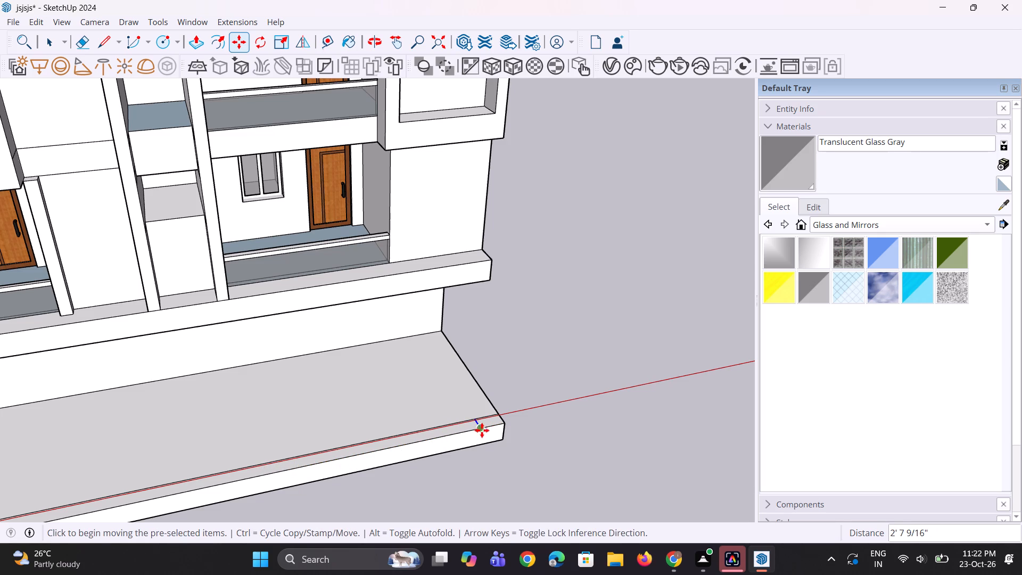
Copy the new short dividing edge about 21' 2" farther along the platform's front strip.
{"action": "scroll", "coordinate": [473, 369], "scroll_direction": "down", "scroll_amount": 4}
{"action": "scroll", "coordinate": [475, 417], "scroll_direction": "up", "scroll_amount": 6}
{"action": "key", "text": "m"}
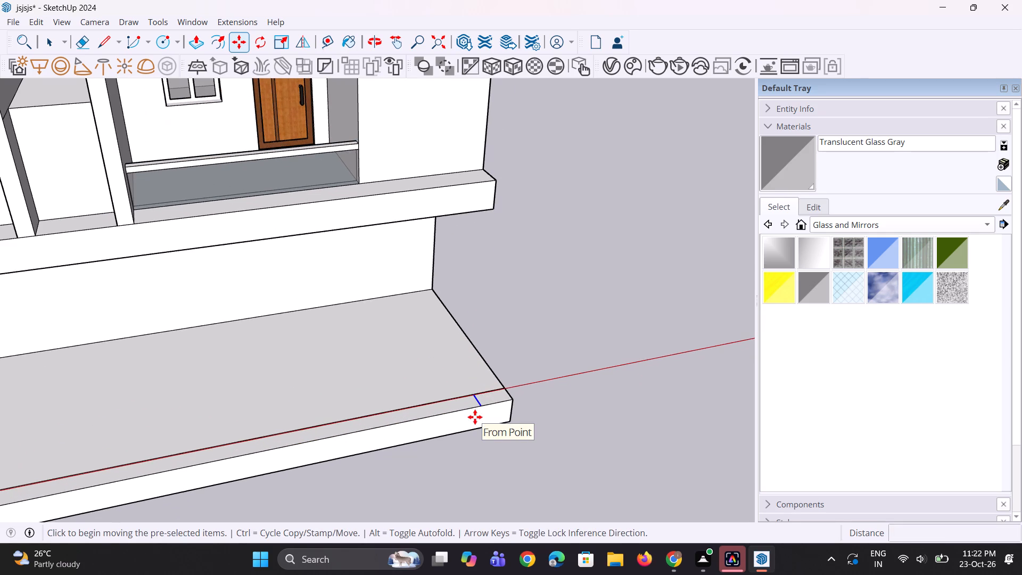
{"action": "scroll", "coordinate": [482, 401], "scroll_direction": "down", "scroll_amount": 5}
{"action": "scroll", "coordinate": [465, 415], "scroll_direction": "up", "scroll_amount": 6}
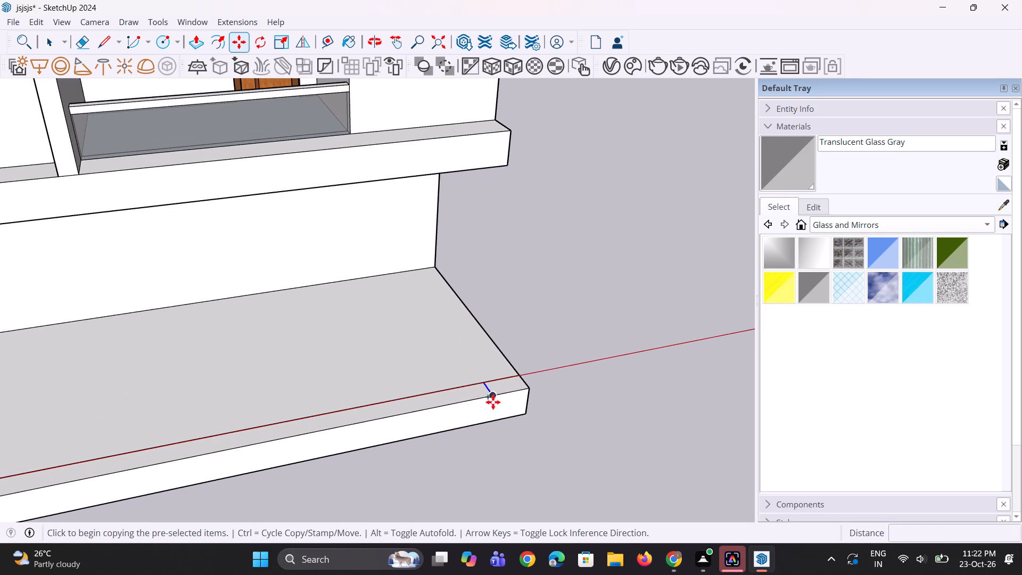
{"action": "left_click", "coordinate": [496, 400]}
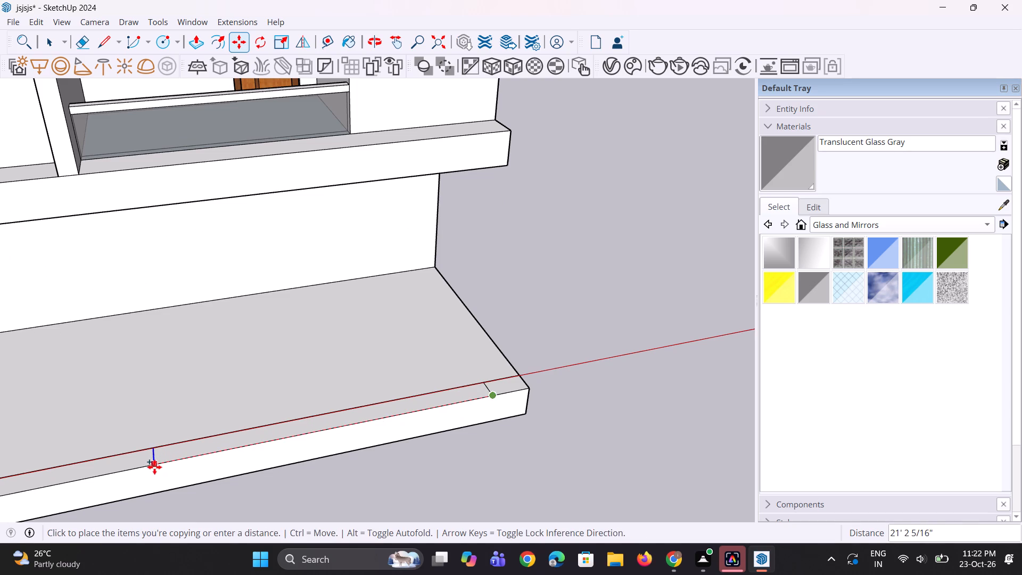
{"action": "left_click", "coordinate": [154, 467]}
Examine the placement of the two dividing edges along the platform's front strip and clear the selection.
{"action": "scroll", "coordinate": [218, 425], "scroll_direction": "down", "scroll_amount": 7}
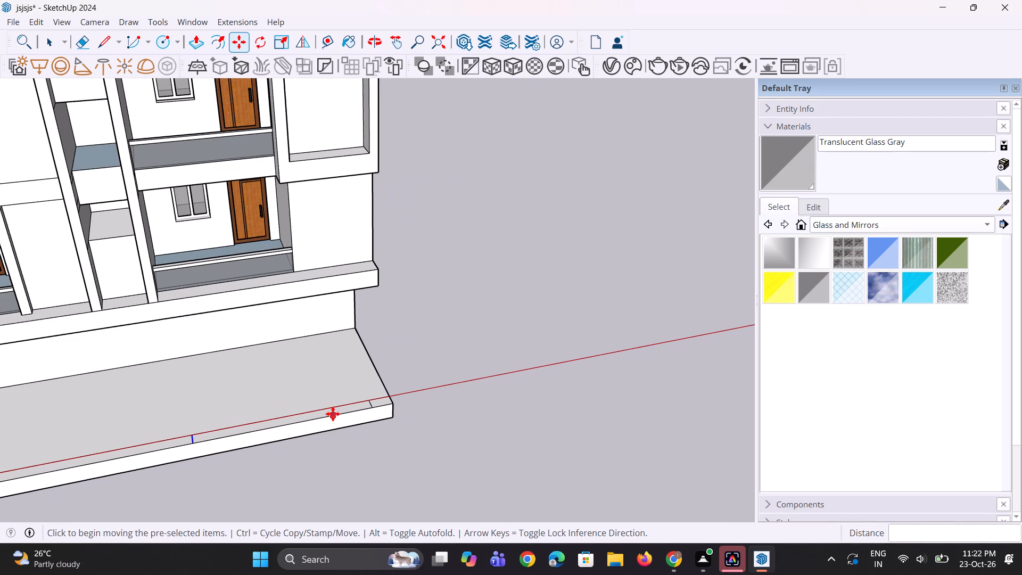
{"action": "scroll", "coordinate": [333, 414], "scroll_direction": "down", "scroll_amount": 1}
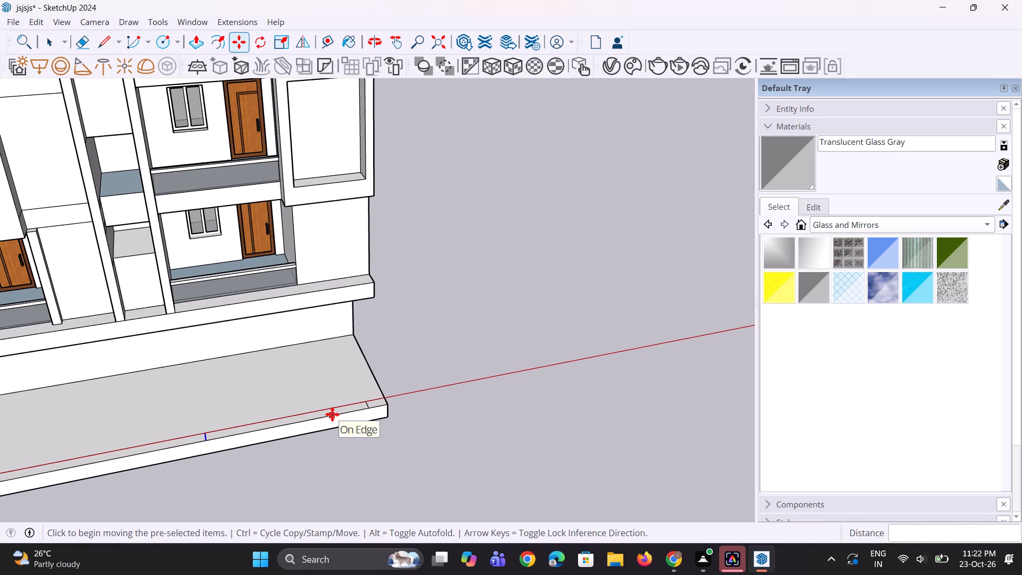
{"action": "scroll", "coordinate": [330, 414], "scroll_direction": "down", "scroll_amount": 6}
{"action": "scroll", "coordinate": [246, 455], "scroll_direction": "up", "scroll_amount": 3}
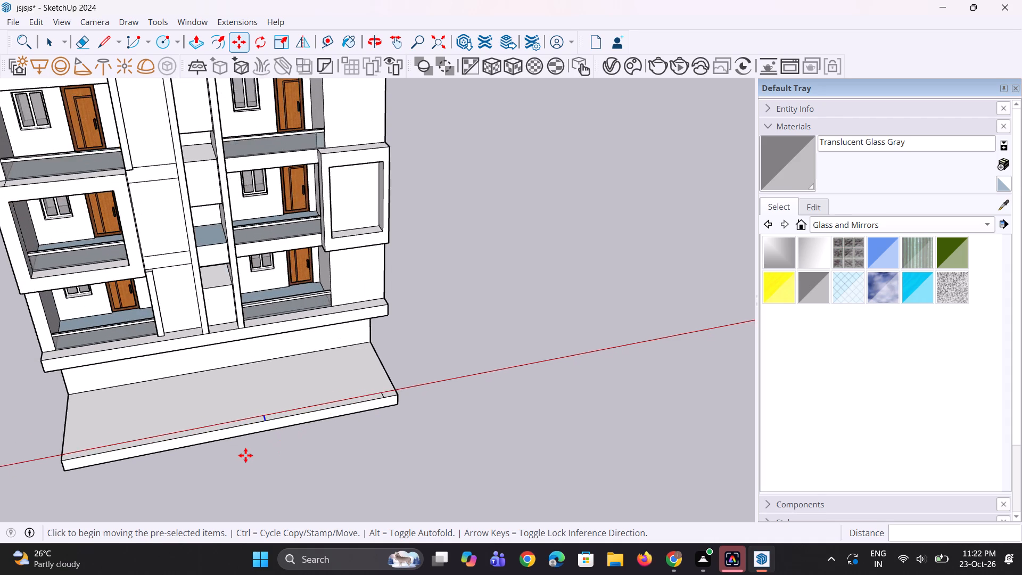
{"action": "scroll", "coordinate": [244, 457], "scroll_direction": "up", "scroll_amount": 4}
{"action": "middle_click_drag", "start_coordinate": [251, 453], "coordinate": [310, 441]}
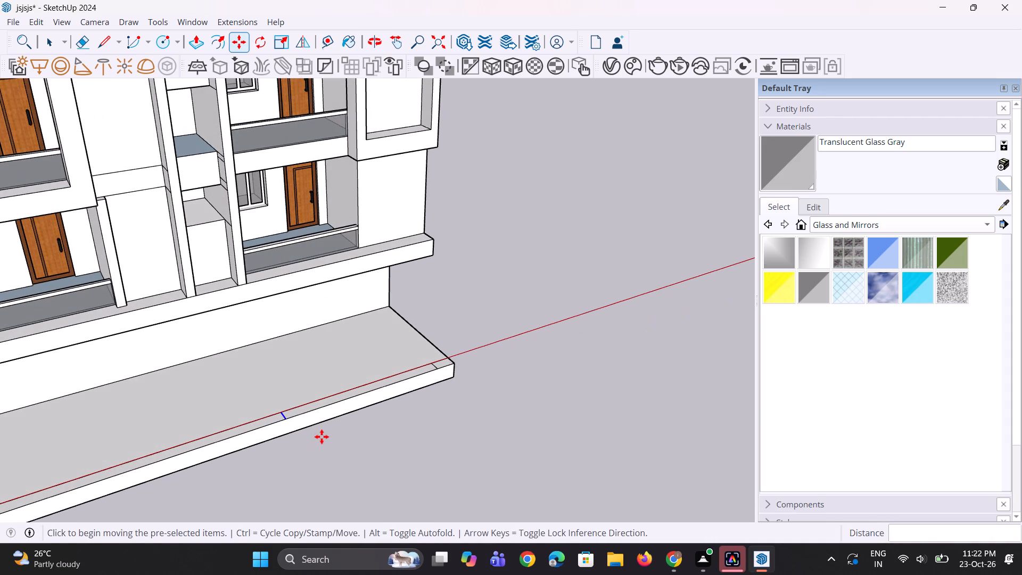
{"action": "scroll", "coordinate": [339, 427], "scroll_direction": "down", "scroll_amount": 3}
{"action": "key", "text": "space"}
{"action": "key", "text": "space"}
{"action": "left_click", "coordinate": [340, 427]}
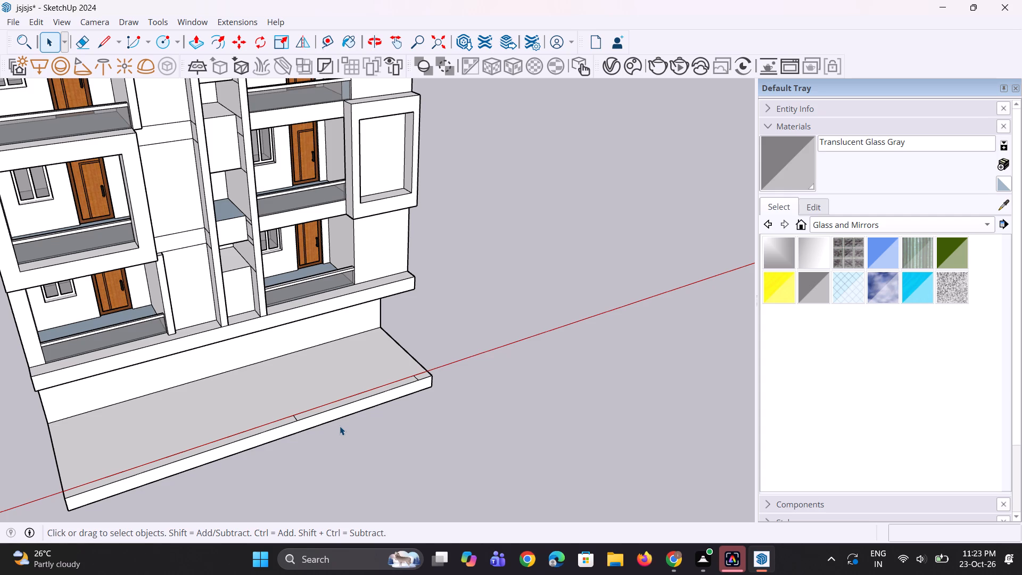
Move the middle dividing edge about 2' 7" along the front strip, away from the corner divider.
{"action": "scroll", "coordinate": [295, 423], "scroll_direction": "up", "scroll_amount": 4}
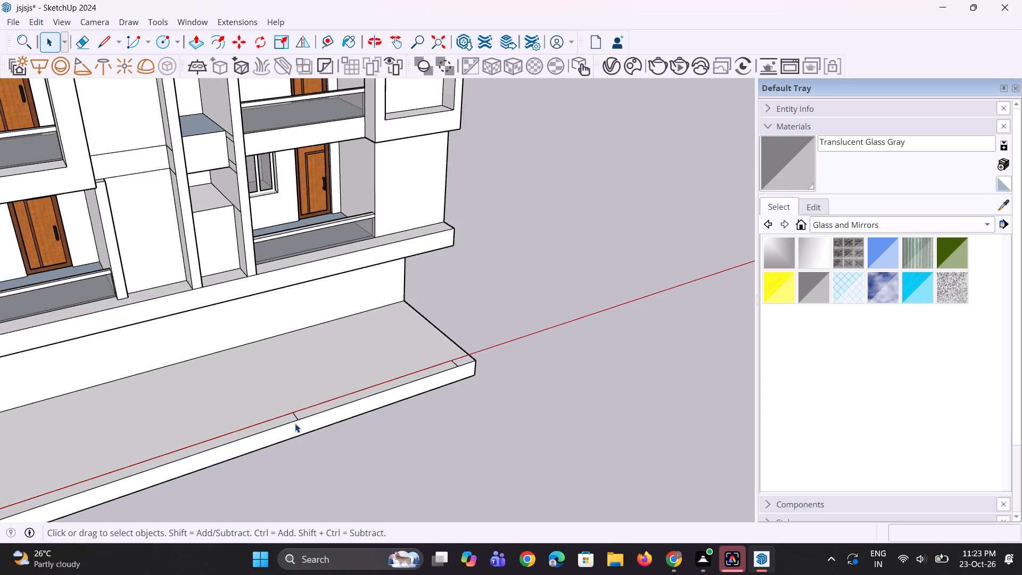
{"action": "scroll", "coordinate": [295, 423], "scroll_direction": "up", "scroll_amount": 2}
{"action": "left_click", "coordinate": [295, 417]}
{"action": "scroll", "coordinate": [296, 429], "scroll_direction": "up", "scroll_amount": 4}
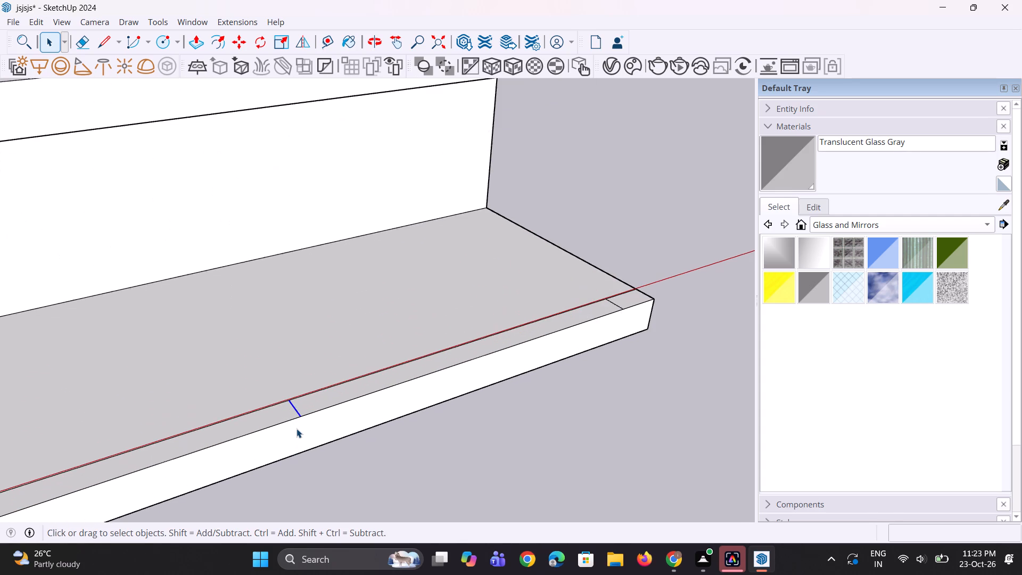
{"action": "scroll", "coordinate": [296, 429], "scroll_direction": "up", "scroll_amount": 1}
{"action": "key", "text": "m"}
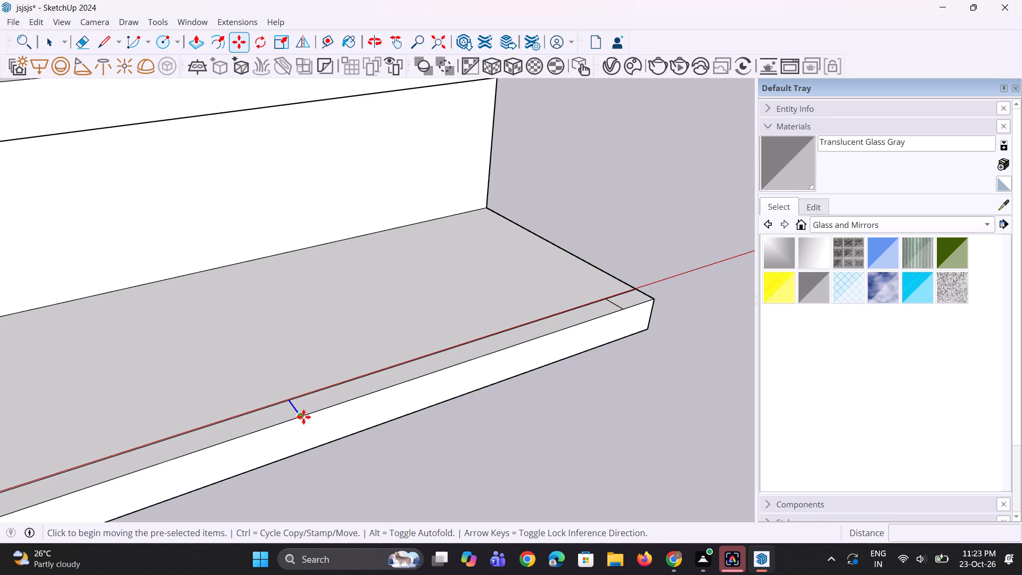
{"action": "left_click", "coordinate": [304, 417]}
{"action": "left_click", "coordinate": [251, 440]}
Examine the platform's front strip and its divisions against the building facade from several angles.
{"action": "scroll", "coordinate": [326, 398], "scroll_direction": "down", "scroll_amount": 11}
{"action": "middle_click_drag", "start_coordinate": [335, 395], "coordinate": [335, 371]}
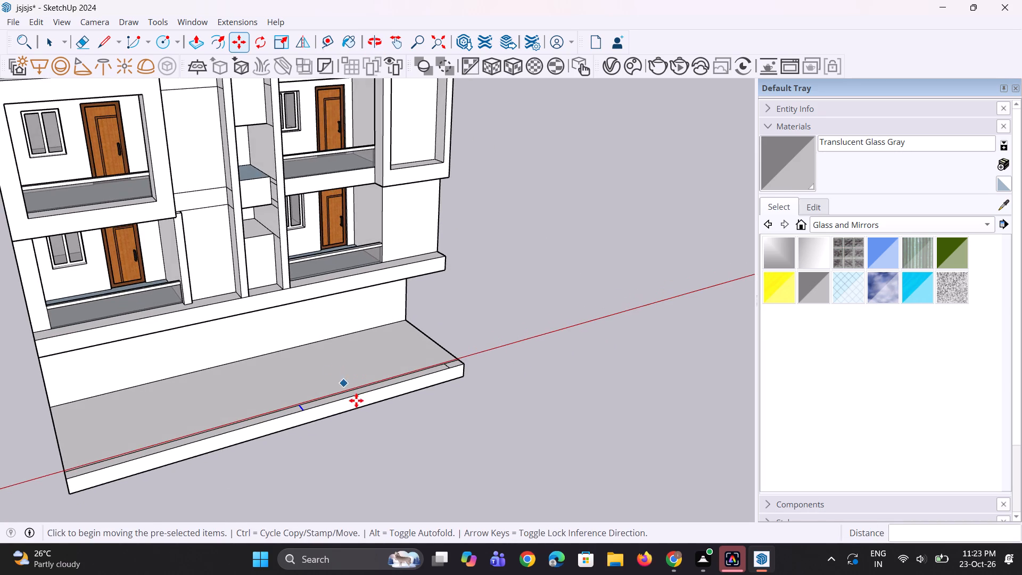
{"action": "scroll", "coordinate": [356, 400], "scroll_direction": "up", "scroll_amount": 3}
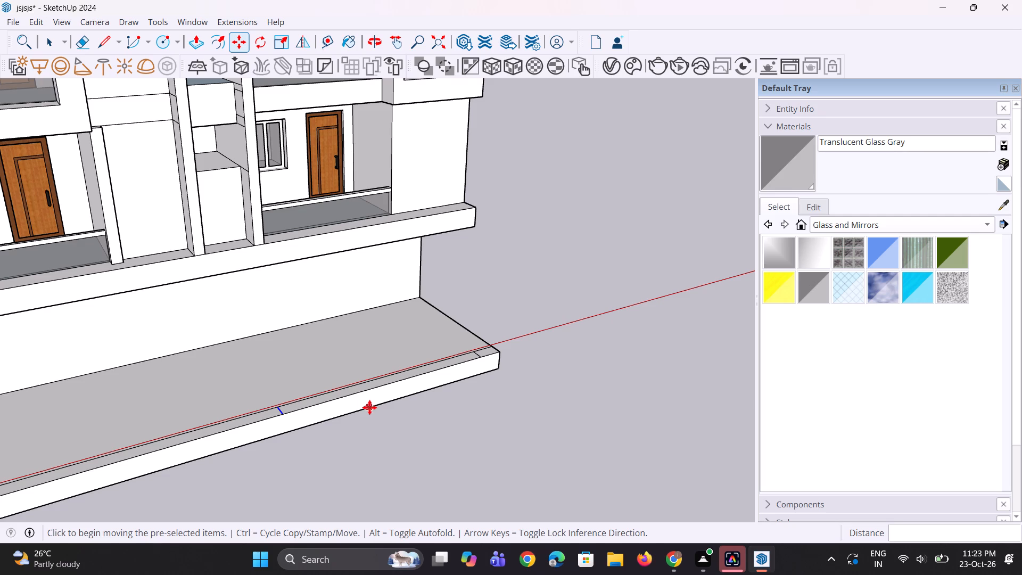
{"action": "scroll", "coordinate": [370, 417], "scroll_direction": "down", "scroll_amount": 4}
{"action": "middle_click_drag", "start_coordinate": [307, 437], "coordinate": [332, 447]}
{"action": "left_click", "coordinate": [332, 447]}
{"action": "key", "text": "space"}
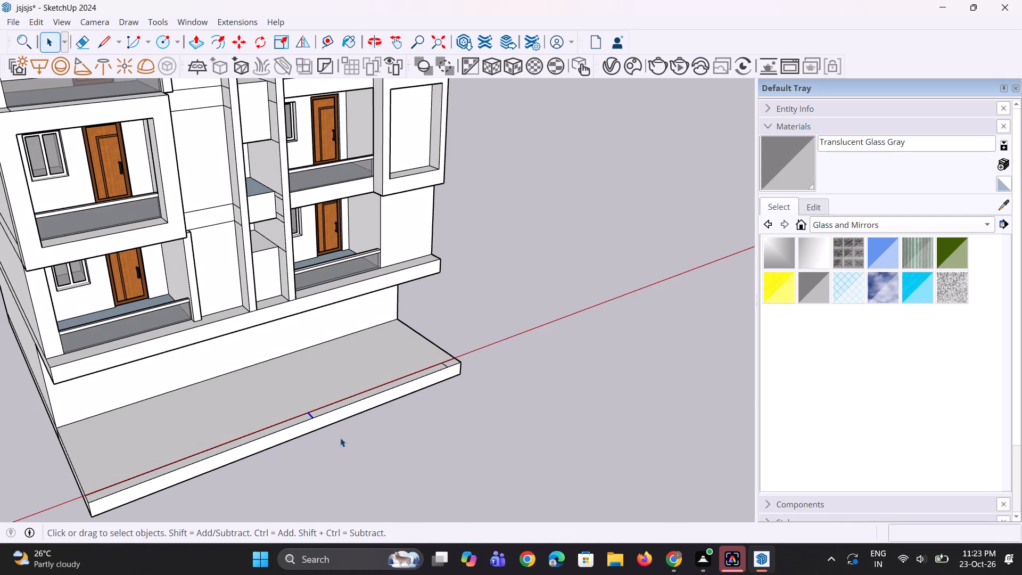
{"action": "double_click", "coordinate": [340, 438]}
{"action": "scroll", "coordinate": [346, 398], "scroll_direction": "down", "scroll_amount": 5}
{"action": "middle_click_drag", "start_coordinate": [291, 437], "coordinate": [471, 376]}
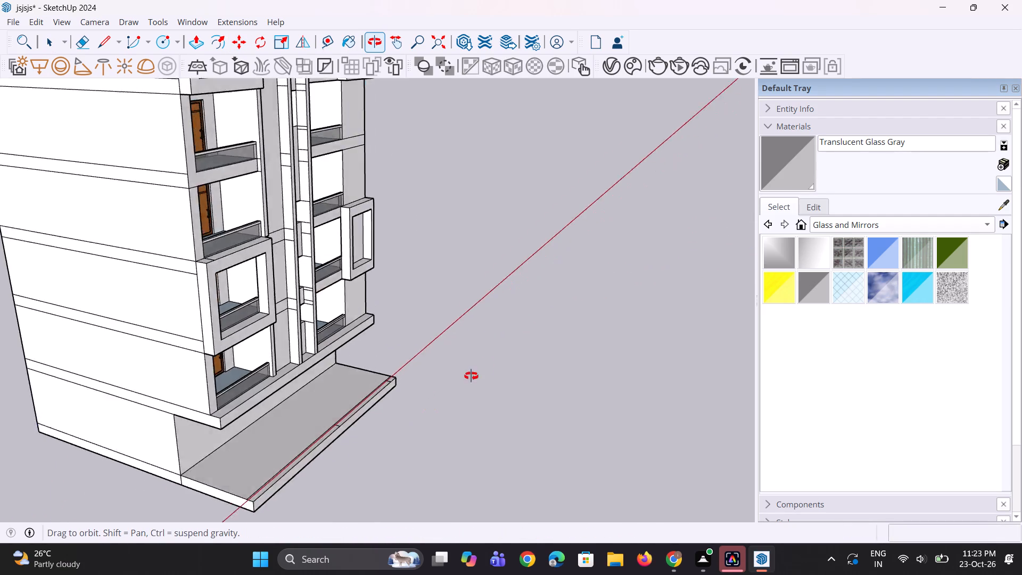
{"action": "middle_click_drag", "start_coordinate": [471, 376], "coordinate": [156, 503]}
{"action": "scroll", "coordinate": [224, 384], "scroll_direction": "up", "scroll_amount": 2}
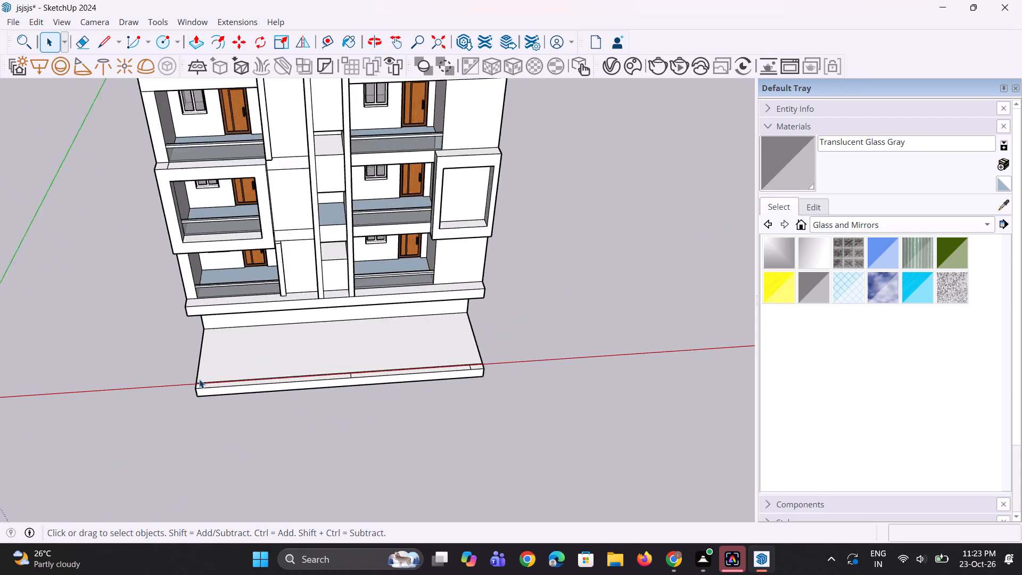
{"action": "scroll", "coordinate": [199, 379], "scroll_direction": "up", "scroll_amount": 5}
{"action": "scroll", "coordinate": [205, 421], "scroll_direction": "down", "scroll_amount": 10}
{"action": "scroll", "coordinate": [213, 417], "scroll_direction": "up", "scroll_amount": 1}
{"action": "middle_click_drag", "start_coordinate": [216, 414], "coordinate": [263, 284]}
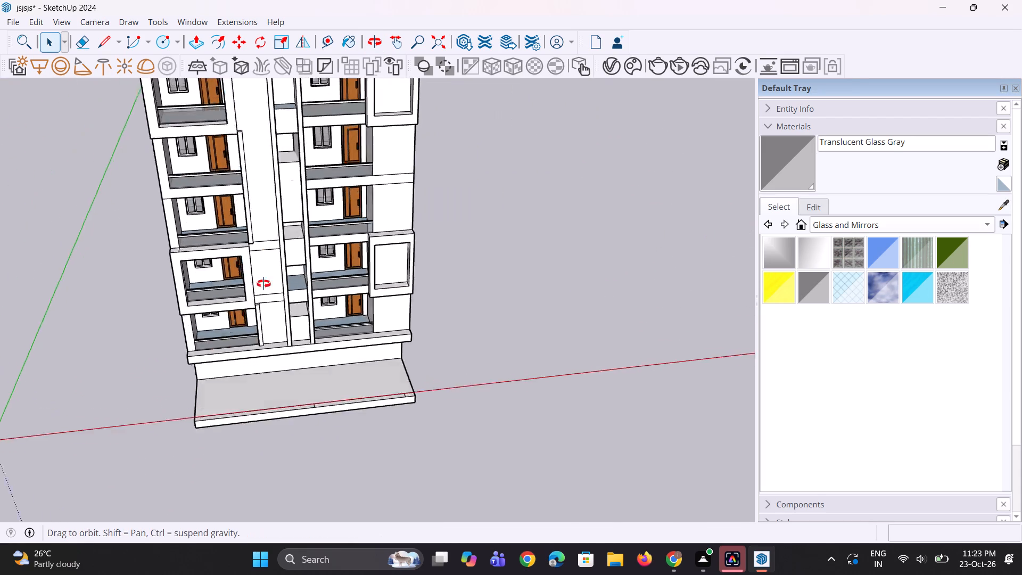
{"action": "middle_click_drag", "start_coordinate": [263, 284], "coordinate": [207, 332]}
{"action": "scroll", "coordinate": [208, 336], "scroll_direction": "up", "scroll_amount": 1}
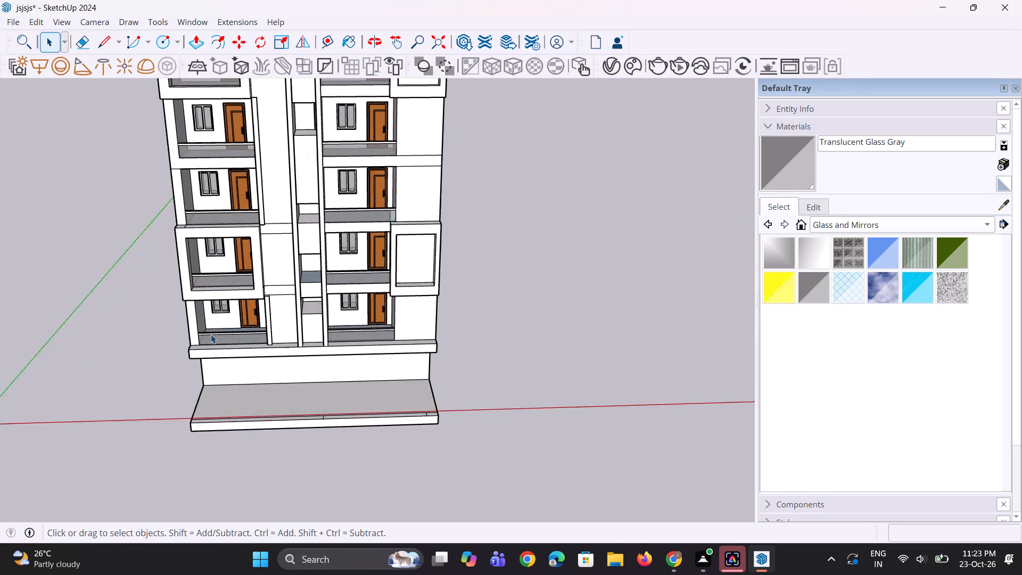
{"action": "scroll", "coordinate": [211, 334], "scroll_direction": "down", "scroll_amount": 5}
{"action": "middle_click_drag", "start_coordinate": [199, 374], "coordinate": [219, 418]}
{"action": "scroll", "coordinate": [226, 431], "scroll_direction": "up", "scroll_amount": 3}
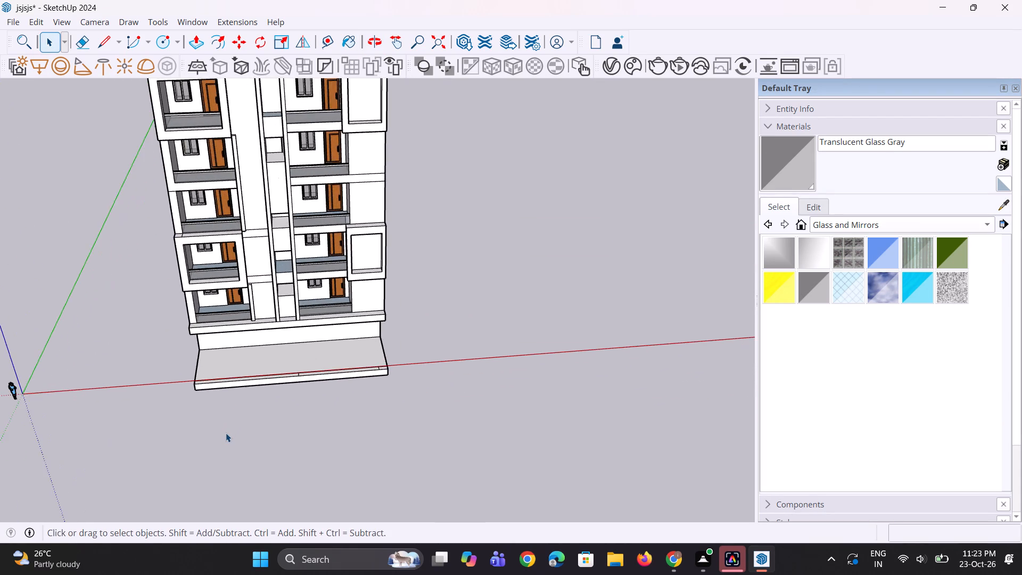
{"action": "scroll", "coordinate": [228, 440], "scroll_direction": "up", "scroll_amount": 6}
{"action": "middle_click_drag", "start_coordinate": [239, 462], "coordinate": [230, 472]}
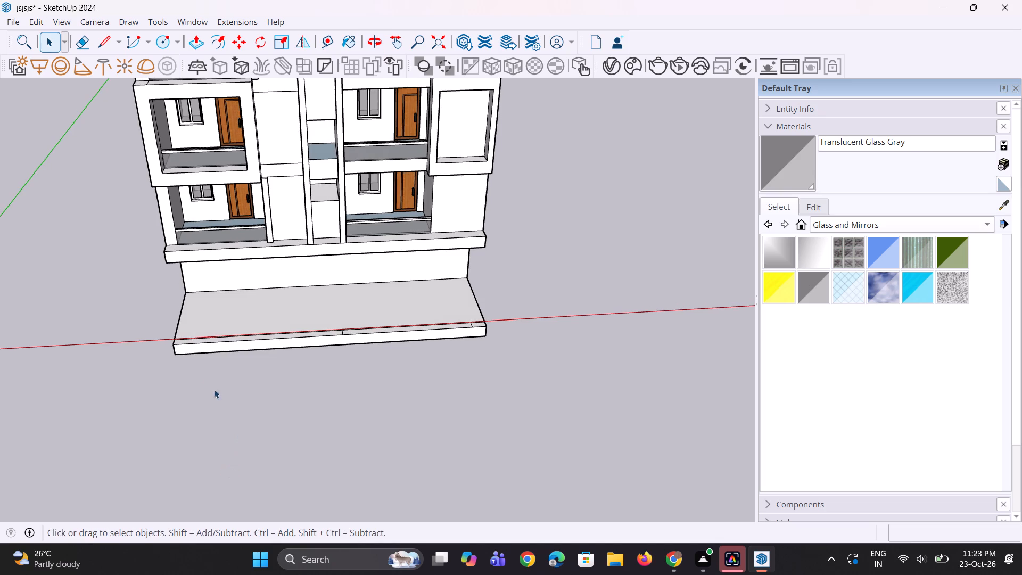
{"action": "scroll", "coordinate": [195, 371], "scroll_direction": "up", "scroll_amount": 1}
{"action": "scroll", "coordinate": [291, 328], "scroll_direction": "up", "scroll_amount": 7}
{"action": "scroll", "coordinate": [389, 322], "scroll_direction": "up", "scroll_amount": 1}
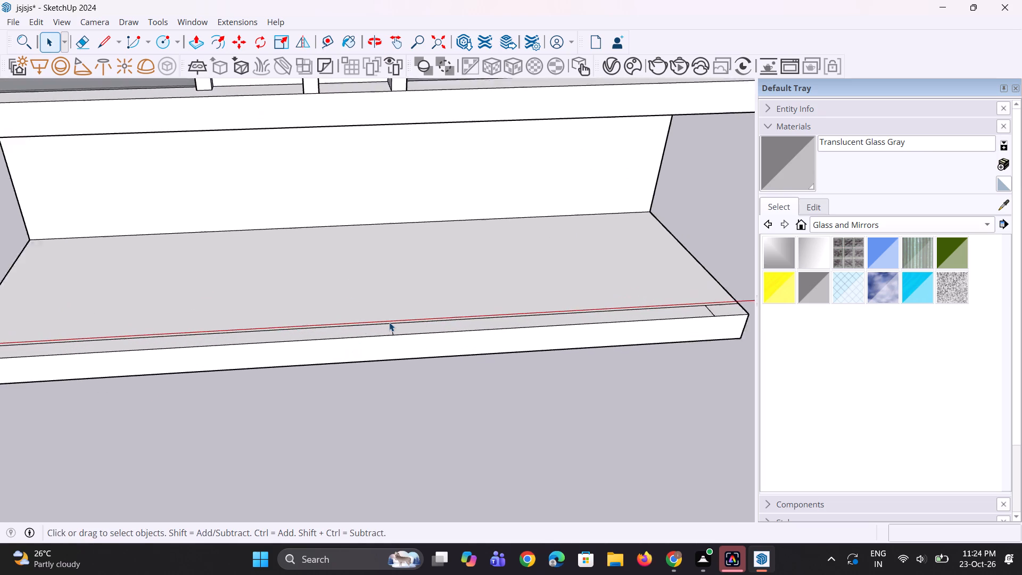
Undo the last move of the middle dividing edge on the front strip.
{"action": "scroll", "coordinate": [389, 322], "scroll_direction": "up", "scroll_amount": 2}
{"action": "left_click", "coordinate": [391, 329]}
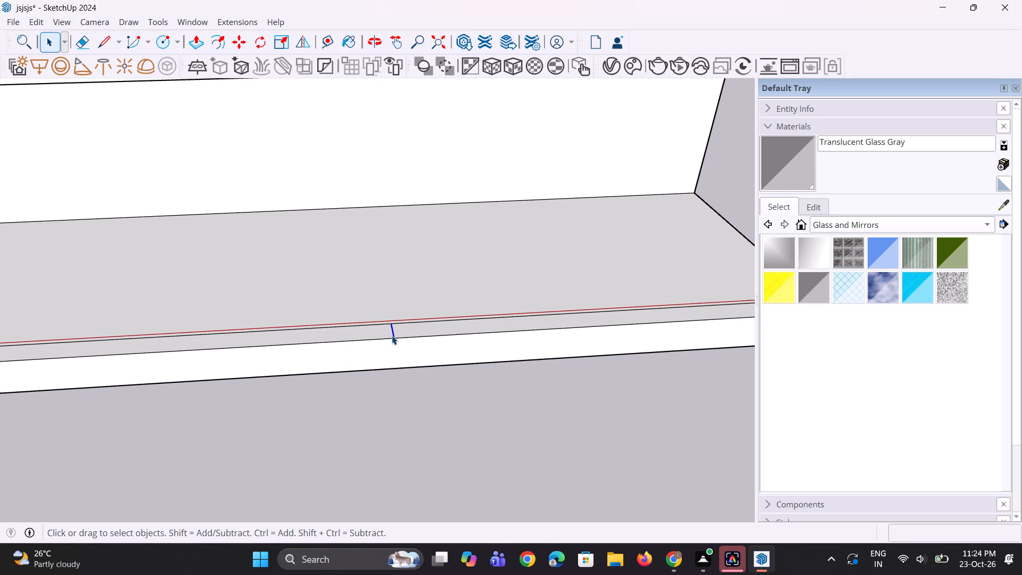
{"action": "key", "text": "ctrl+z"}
Push/Pull the small end section of the front strip up about 8' 10" to form a corner post.
{"action": "scroll", "coordinate": [349, 356], "scroll_direction": "down", "scroll_amount": 4}
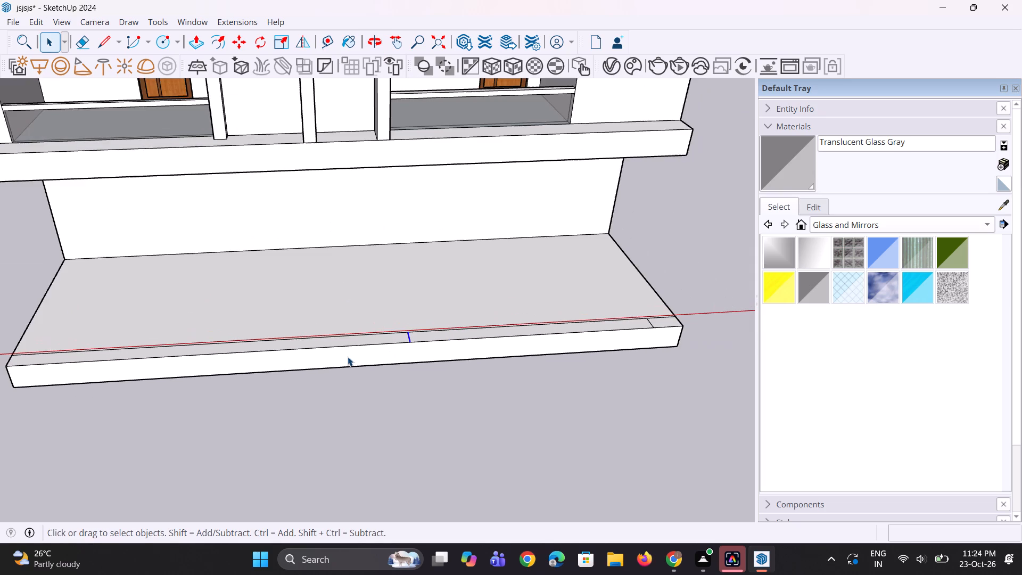
{"action": "key", "text": "space"}
{"action": "key", "text": "space"}
{"action": "scroll", "coordinate": [401, 359], "scroll_direction": "down", "scroll_amount": 4}
{"action": "key", "text": "p"}
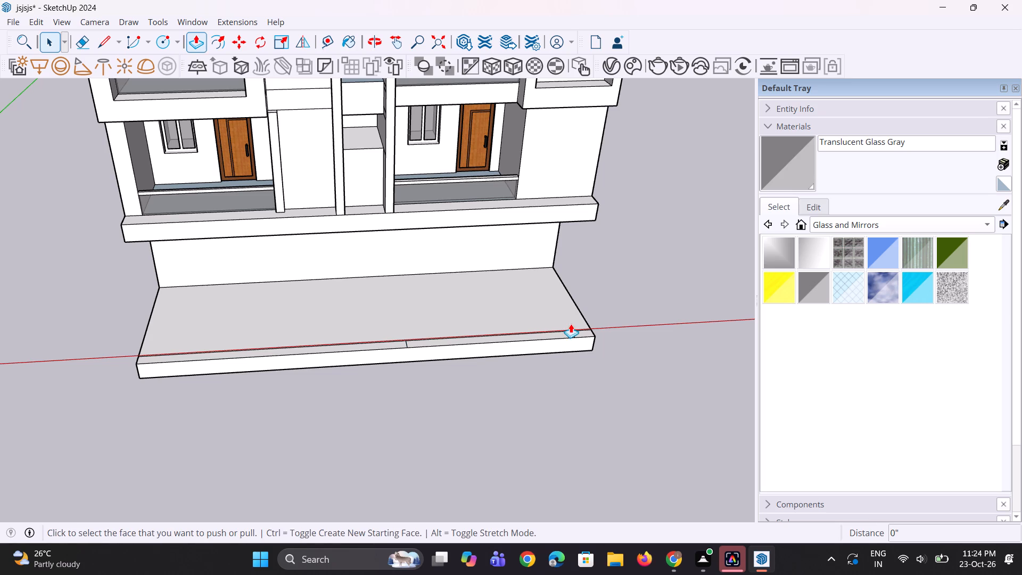
{"action": "left_click", "coordinate": [578, 331]}
{"action": "key", "text": "Escape"}
{"action": "scroll", "coordinate": [578, 331], "scroll_direction": "up", "scroll_amount": 2}
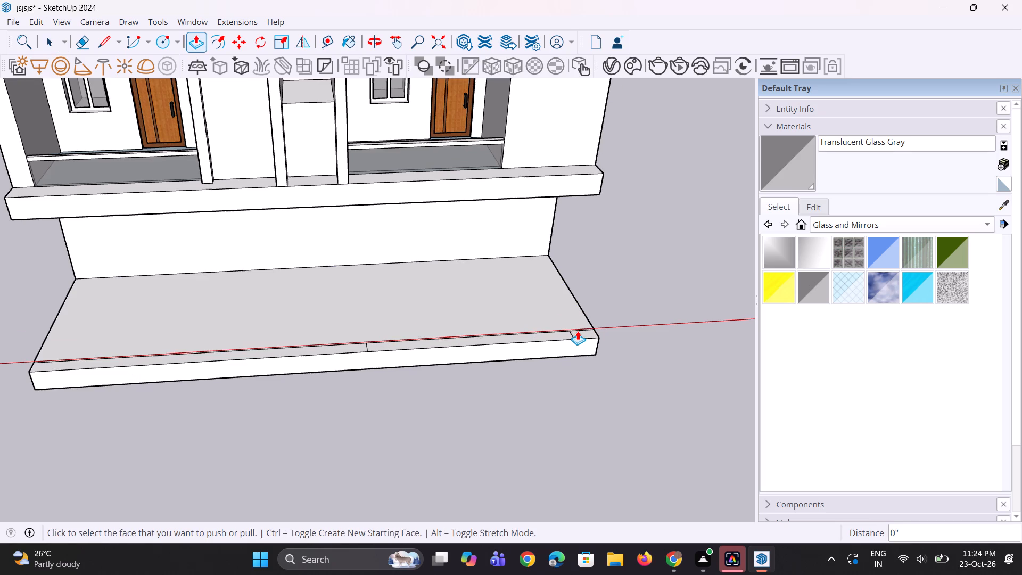
{"action": "left_click", "coordinate": [579, 333]}
{"action": "left_click", "coordinate": [592, 335]}
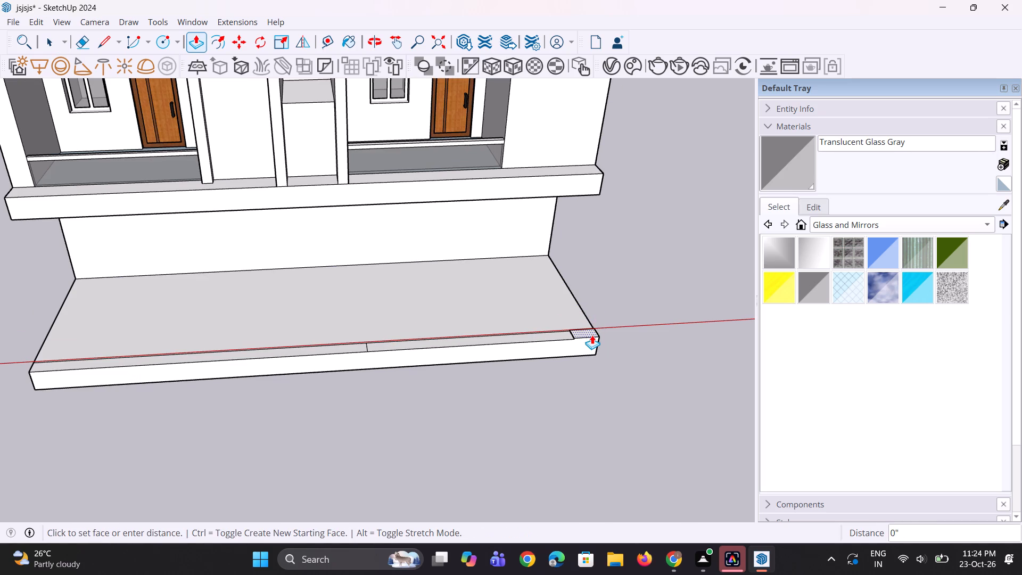
{"action": "left_click", "coordinate": [589, 257]}
Push/Pull the long section of the front strip beyond the middle divider up by the corner post's height to form a wall.
{"action": "middle_click_drag", "start_coordinate": [495, 336], "coordinate": [490, 293]}
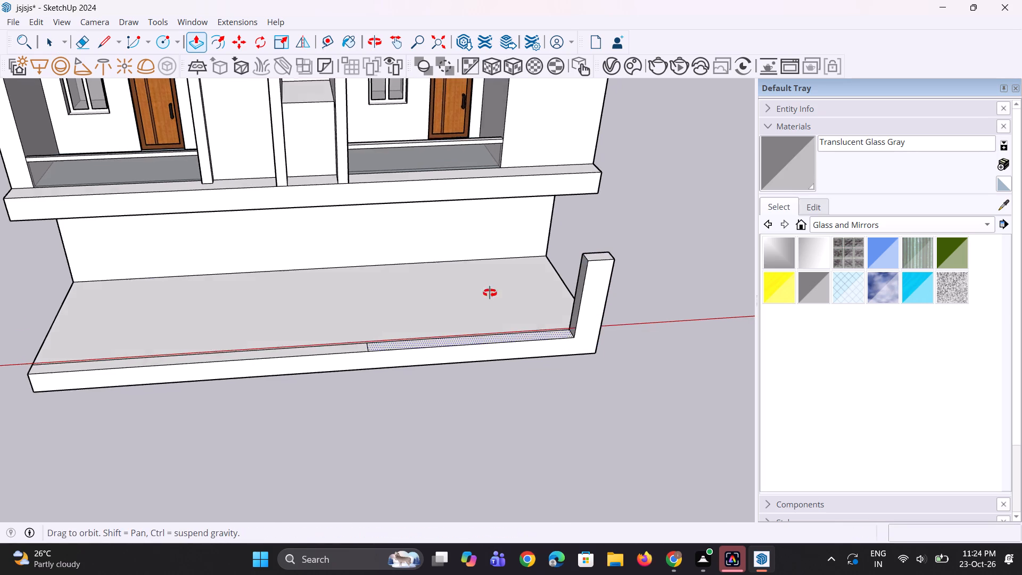
{"action": "middle_click_drag", "start_coordinate": [490, 293], "coordinate": [484, 271]}
{"action": "scroll", "coordinate": [484, 317], "scroll_direction": "down", "scroll_amount": 5}
{"action": "scroll", "coordinate": [338, 363], "scroll_direction": "up", "scroll_amount": 5}
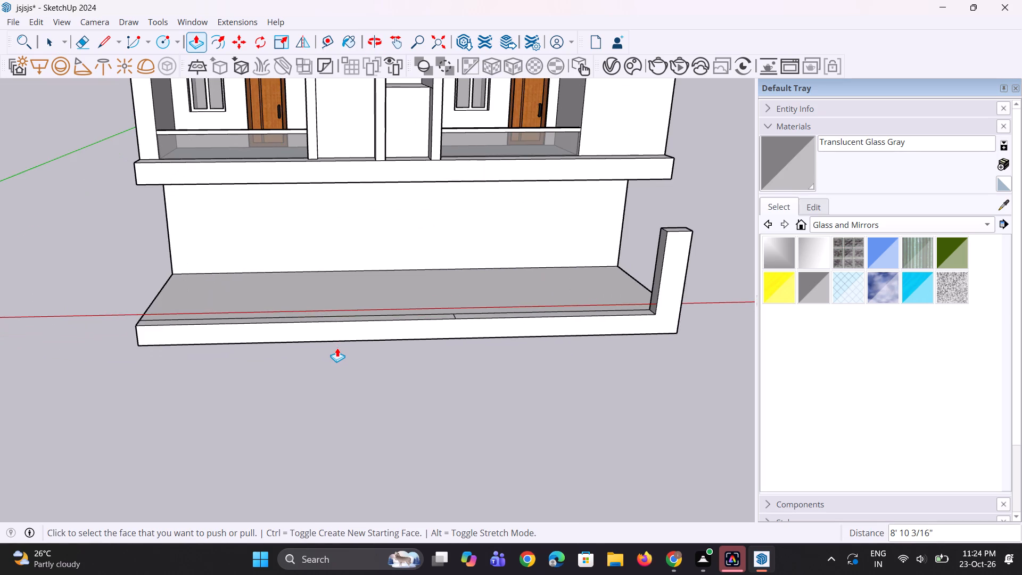
{"action": "middle_click_drag", "start_coordinate": [339, 349], "coordinate": [361, 381]}
{"action": "scroll", "coordinate": [343, 369], "scroll_direction": "up", "scroll_amount": 5}
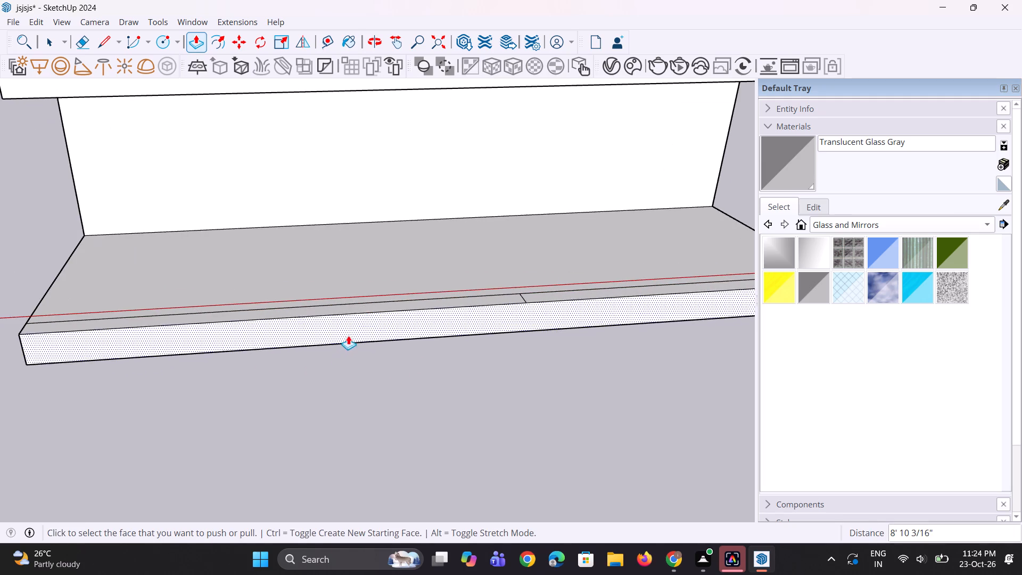
{"action": "double_click", "coordinate": [370, 308]}
{"action": "scroll", "coordinate": [370, 308], "scroll_direction": "down", "scroll_amount": 4}
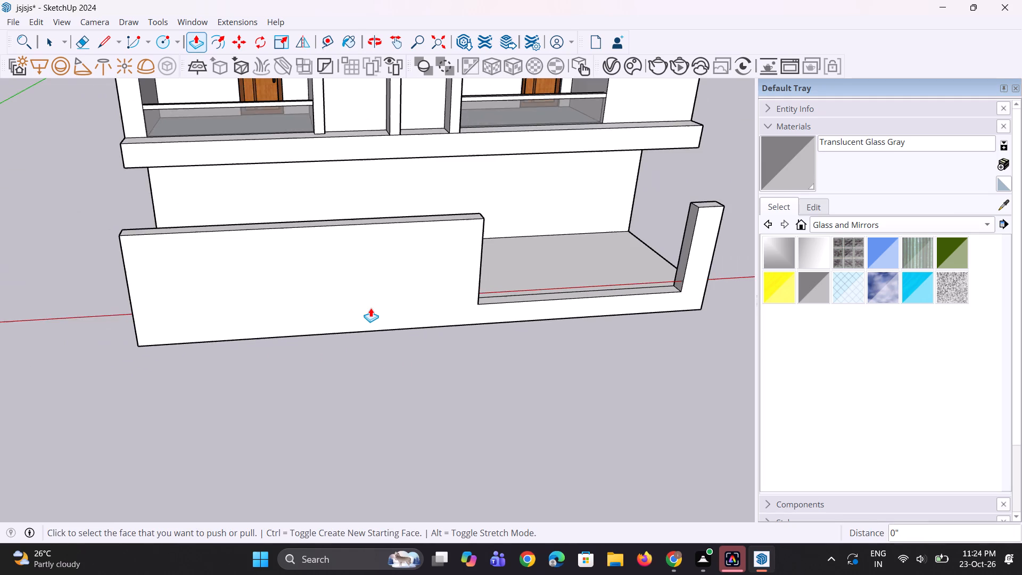
Undo the last Push/Pull that raised the long section of the front strip into a wall.
{"action": "middle_click_drag", "start_coordinate": [370, 310], "coordinate": [349, 299]}
{"action": "scroll", "coordinate": [334, 306], "scroll_direction": "down", "scroll_amount": 4}
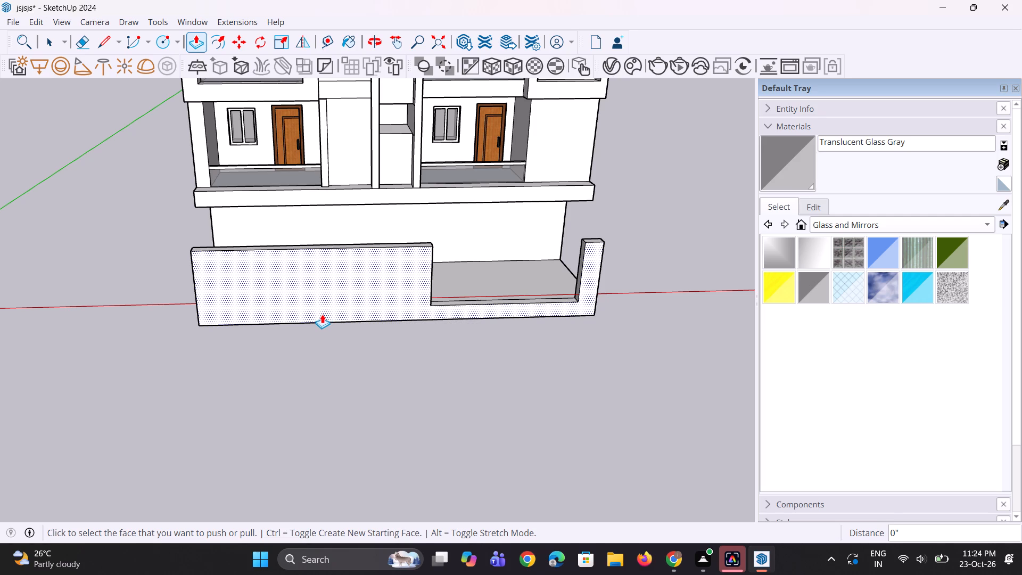
{"action": "scroll", "coordinate": [295, 330], "scroll_direction": "down", "scroll_amount": 4}
{"action": "middle_click_drag", "start_coordinate": [287, 339], "coordinate": [301, 375]}
{"action": "scroll", "coordinate": [264, 322], "scroll_direction": "up", "scroll_amount": 3}
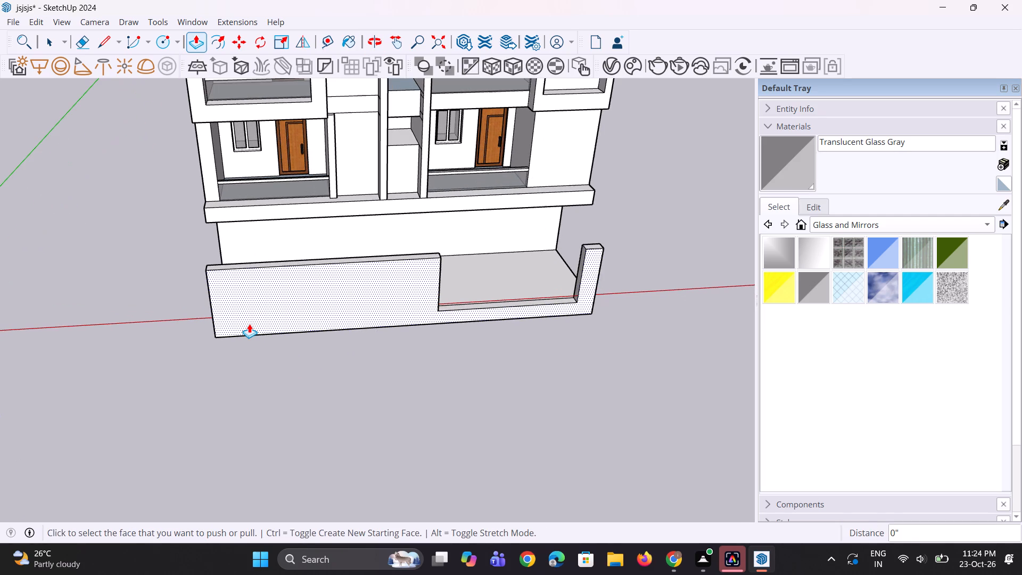
{"action": "key", "text": "ctrl+z"}
Push/Pull the long front strip section up by the corner post's height as a new starting face, keeping a dividing edge at the wall's base.
{"action": "scroll", "coordinate": [249, 324], "scroll_direction": "up", "scroll_amount": 2, "text": "ctrl"}
{"action": "left_click", "coordinate": [264, 317]}
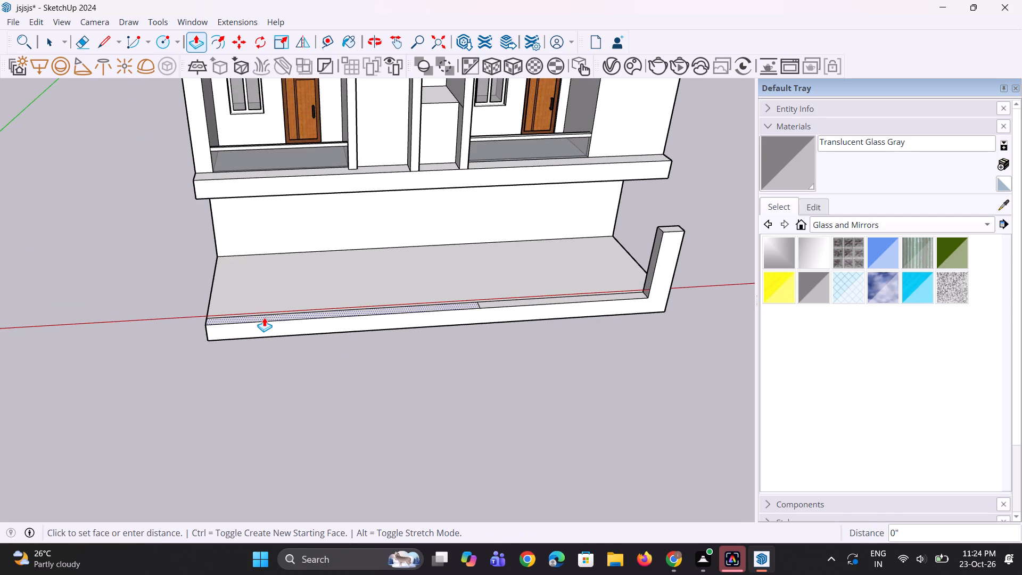
{"action": "double_click", "coordinate": [265, 317]}
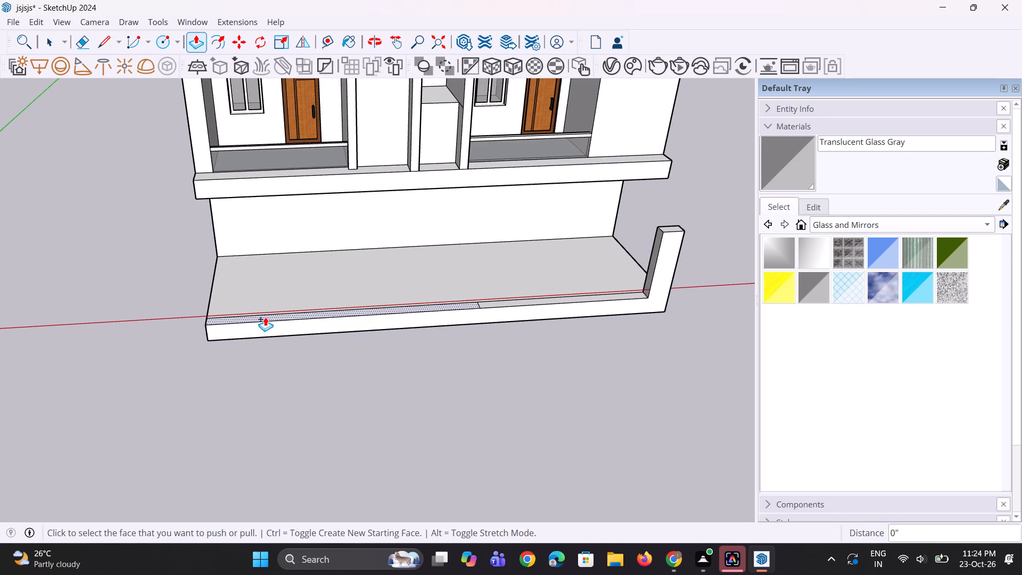
Examine the boundary wall, its opening and the corner post against the building facade from several angles.
{"action": "scroll", "coordinate": [268, 327], "scroll_direction": "down", "scroll_amount": 5}
{"action": "middle_click_drag", "start_coordinate": [299, 373], "coordinate": [260, 339]}
{"action": "scroll", "coordinate": [299, 373], "scroll_direction": "up", "scroll_amount": 1}
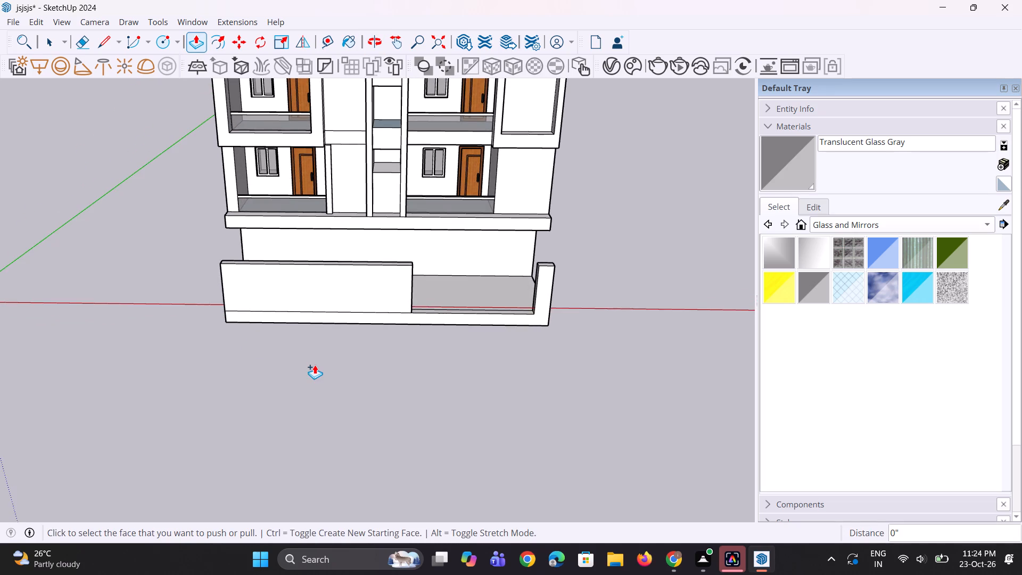
{"action": "scroll", "coordinate": [315, 366], "scroll_direction": "down", "scroll_amount": 4}
{"action": "middle_click_drag", "start_coordinate": [315, 366], "coordinate": [291, 382]}
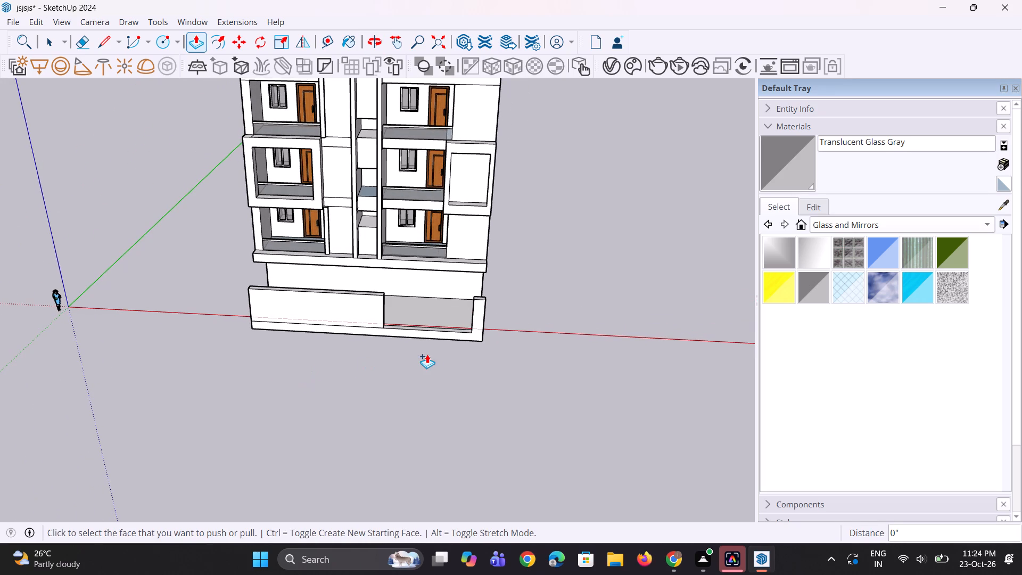
{"action": "scroll", "coordinate": [422, 344], "scroll_direction": "up", "scroll_amount": 2}
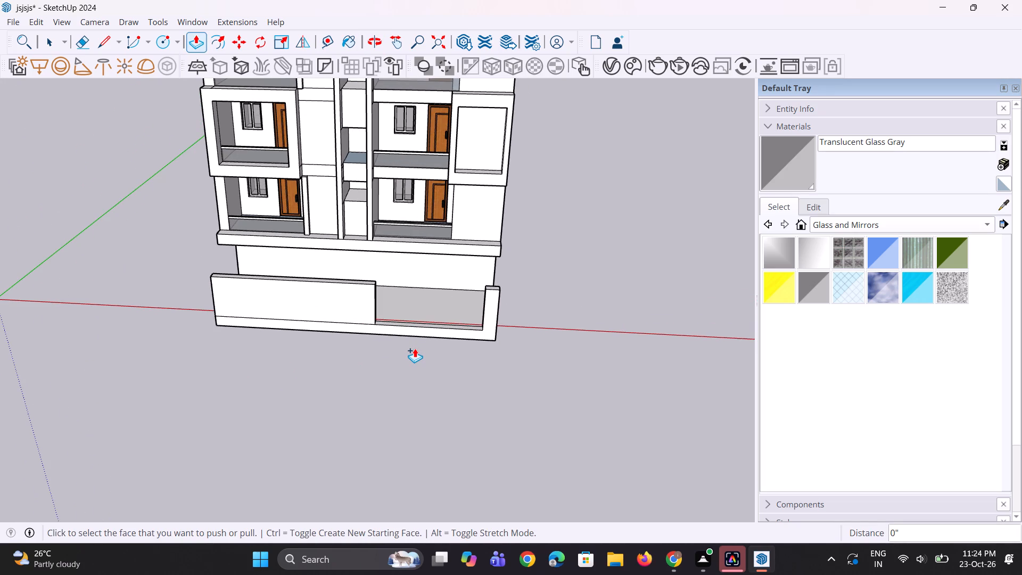
{"action": "scroll", "coordinate": [425, 394], "scroll_direction": "down", "scroll_amount": 5}
{"action": "middle_click_drag", "start_coordinate": [424, 394], "coordinate": [435, 341]}
{"action": "scroll", "coordinate": [424, 393], "scroll_direction": "up", "scroll_amount": 1}
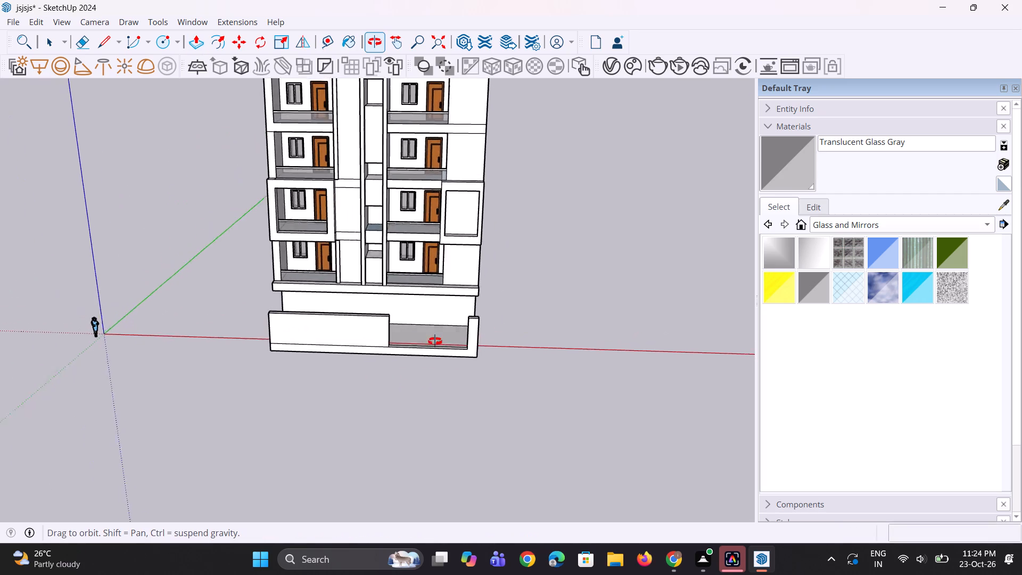
{"action": "middle_click_drag", "start_coordinate": [435, 341], "coordinate": [441, 320]}
{"action": "scroll", "coordinate": [438, 322], "scroll_direction": "up", "scroll_amount": 2}
{"action": "scroll", "coordinate": [416, 365], "scroll_direction": "up", "scroll_amount": 3}
{"action": "middle_click_drag", "start_coordinate": [416, 352], "coordinate": [406, 309]}
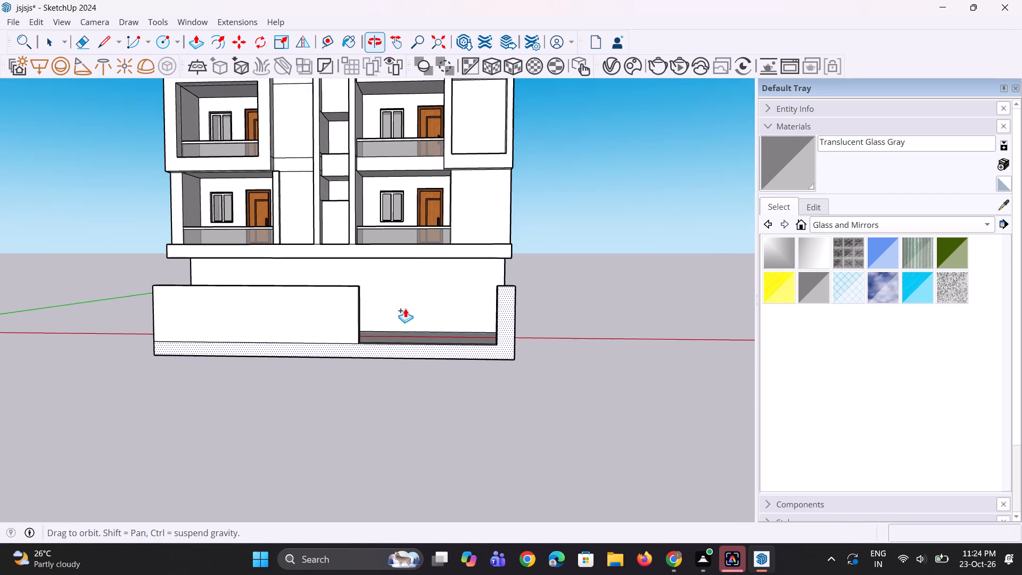
{"action": "scroll", "coordinate": [405, 332], "scroll_direction": "down", "scroll_amount": 4}
{"action": "middle_click_drag", "start_coordinate": [254, 309], "coordinate": [291, 424]}
{"action": "scroll", "coordinate": [317, 318], "scroll_direction": "up", "scroll_amount": 6}
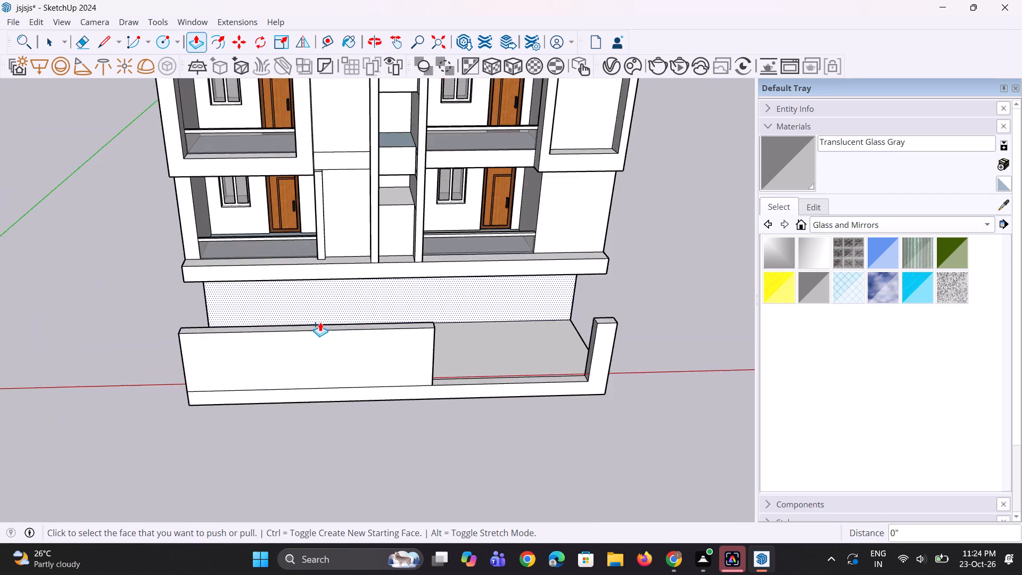
{"action": "scroll", "coordinate": [320, 322], "scroll_direction": "up", "scroll_amount": 2}
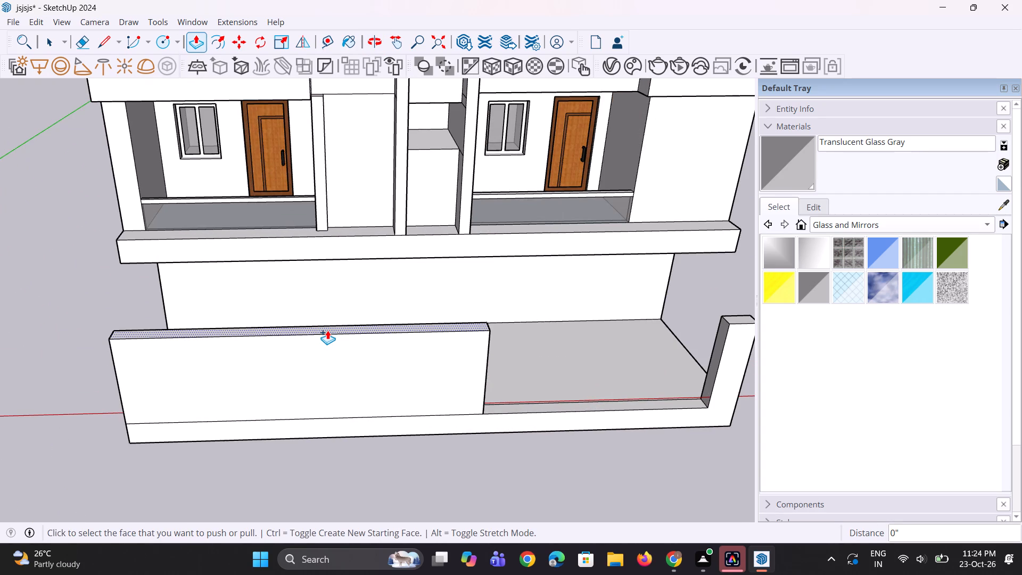
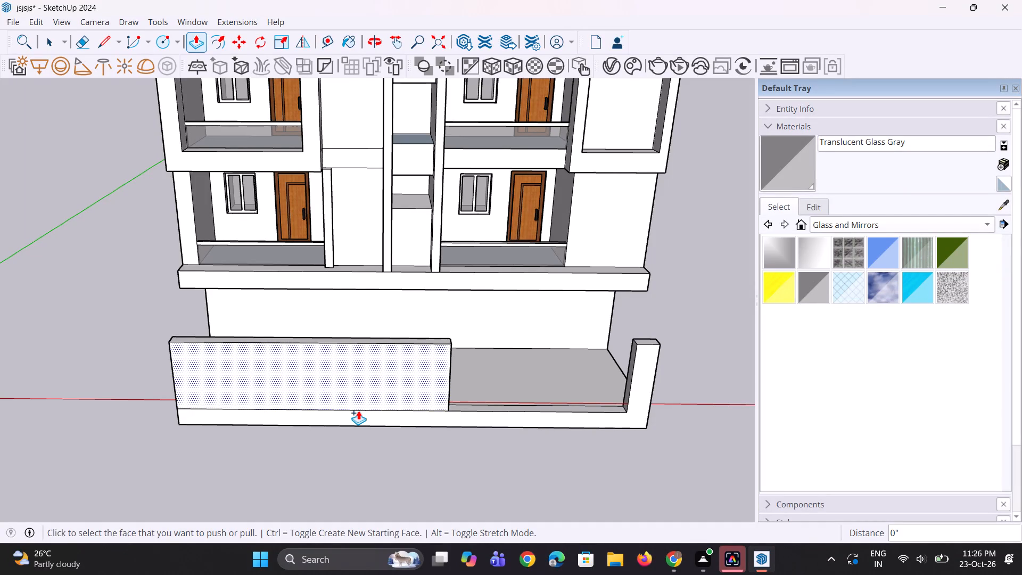
Examine the boundary wall's base band and the opening beside it from close up and farther away.
{"action": "scroll", "coordinate": [358, 410], "scroll_direction": "up", "scroll_amount": 6}
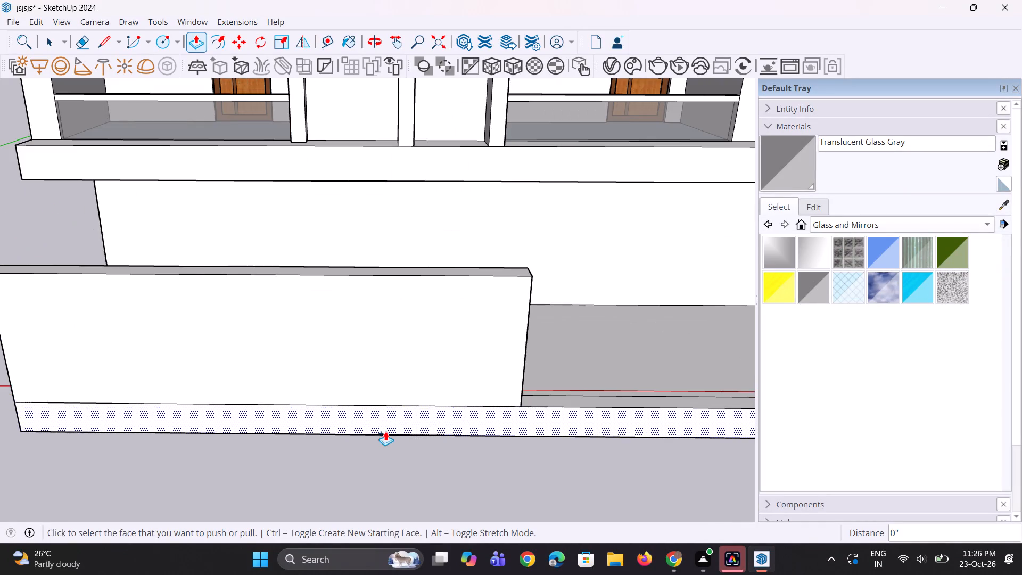
{"action": "middle_click_drag", "start_coordinate": [385, 431], "coordinate": [390, 410]}
{"action": "scroll", "coordinate": [385, 431], "scroll_direction": "up", "scroll_amount": 1}
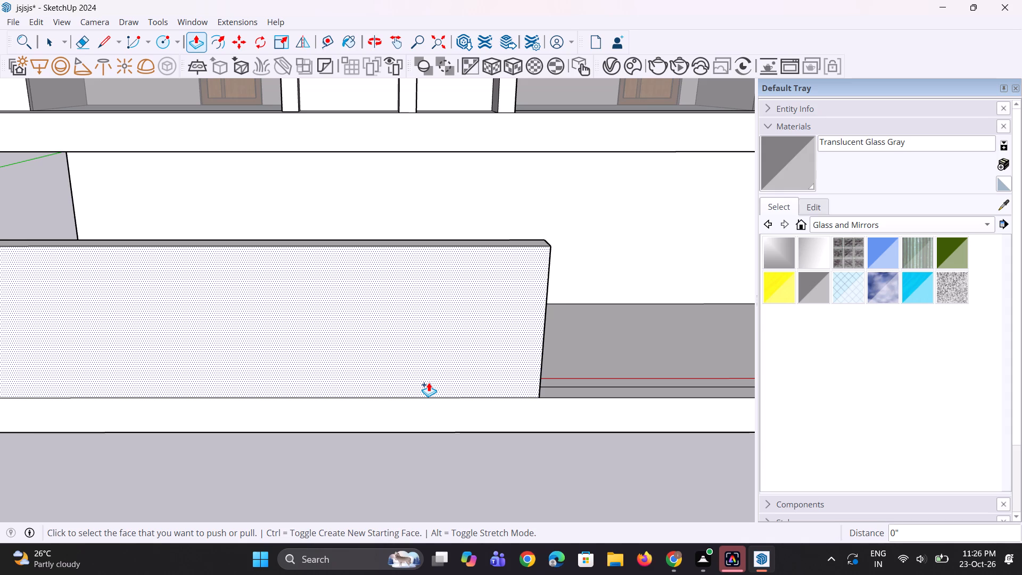
{"action": "scroll", "coordinate": [415, 389], "scroll_direction": "down", "scroll_amount": 4}
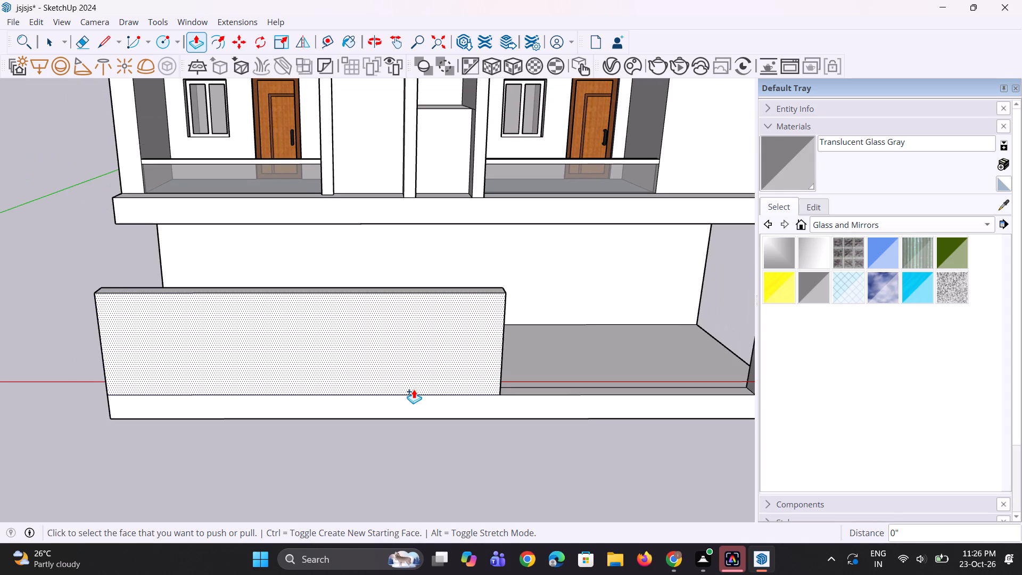
{"action": "scroll", "coordinate": [414, 389], "scroll_direction": "down", "scroll_amount": 4}
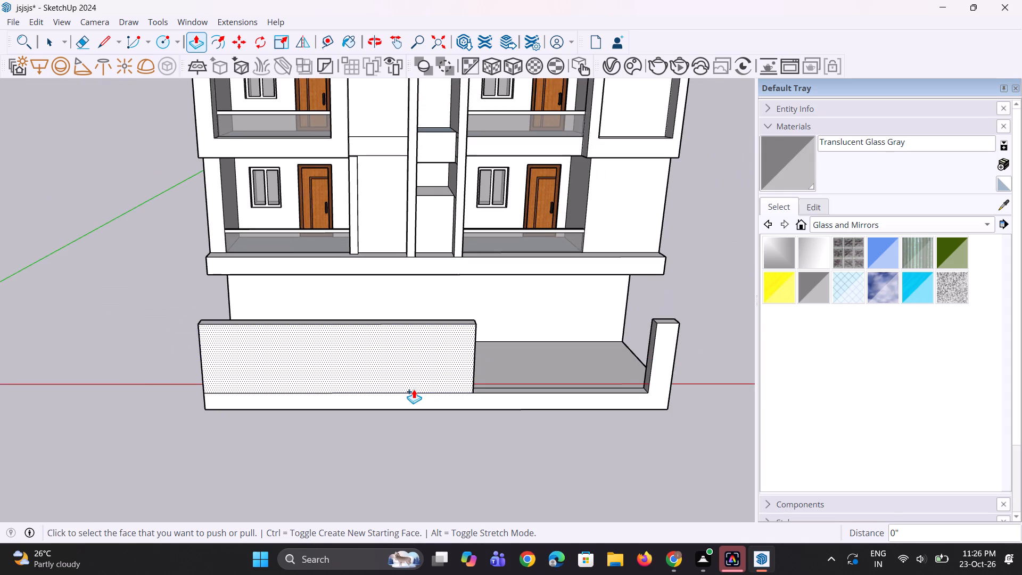
{"action": "key", "text": "space"}
Push/Pull the boundary wall's end face about 7 7/8" into the opening toward the corner post.
{"action": "scroll", "coordinate": [375, 397], "scroll_direction": "down", "scroll_amount": 4}
{"action": "middle_click_drag", "start_coordinate": [422, 393], "coordinate": [401, 347]}
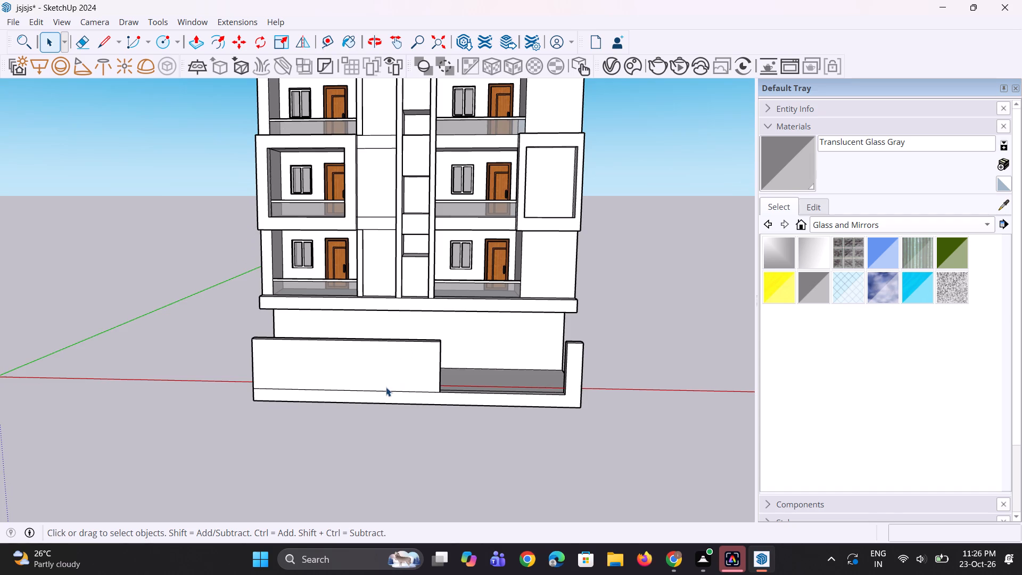
{"action": "scroll", "coordinate": [384, 387], "scroll_direction": "down", "scroll_amount": 2}
{"action": "middle_click_drag", "start_coordinate": [424, 376], "coordinate": [198, 418]}
{"action": "scroll", "coordinate": [387, 384], "scroll_direction": "up", "scroll_amount": 4}
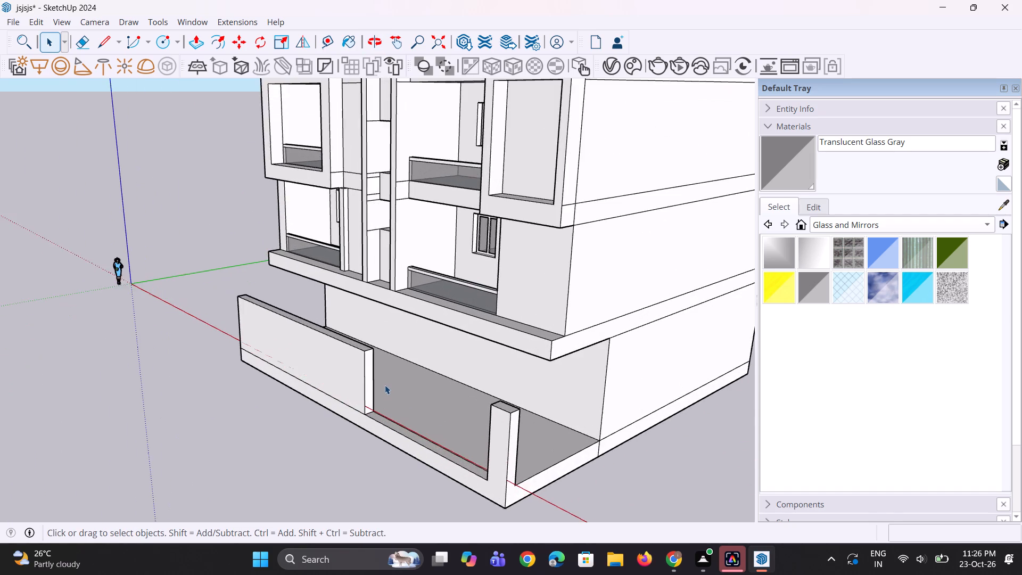
{"action": "scroll", "coordinate": [385, 385], "scroll_direction": "up", "scroll_amount": 2}
{"action": "key", "text": "p"}
{"action": "left_click", "coordinate": [368, 391]}
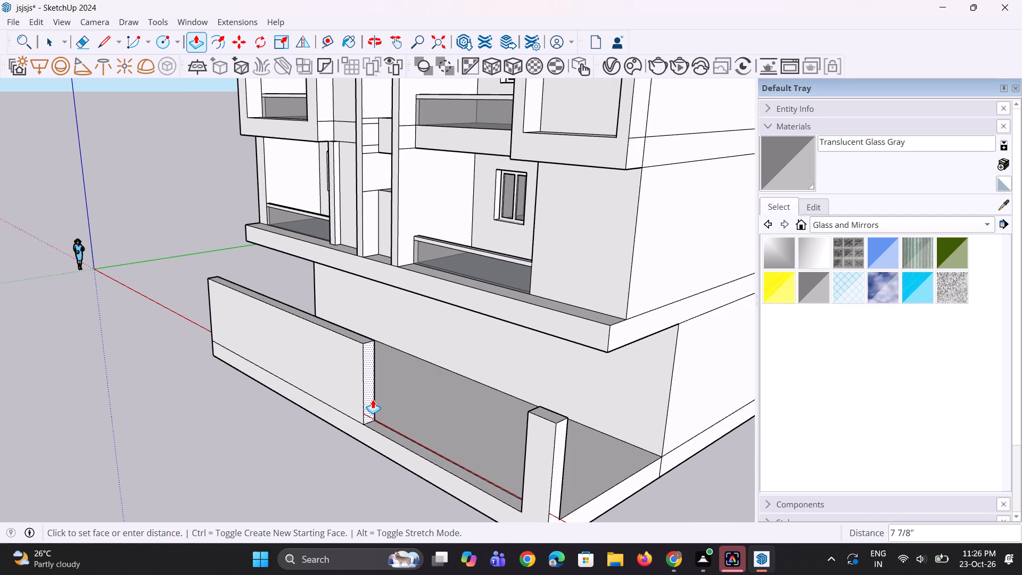
{"action": "left_click", "coordinate": [373, 400]}
Draw a rectangle of about 19' 11 7/16" by 8' 10 3/16" filling the opening from the wall's top corner to the post's base.
{"action": "scroll", "coordinate": [339, 442], "scroll_direction": "down", "scroll_amount": 4}
{"action": "middle_click_drag", "start_coordinate": [338, 447], "coordinate": [413, 383]}
{"action": "scroll", "coordinate": [339, 447], "scroll_direction": "up", "scroll_amount": 1}
{"action": "key", "text": "space"}
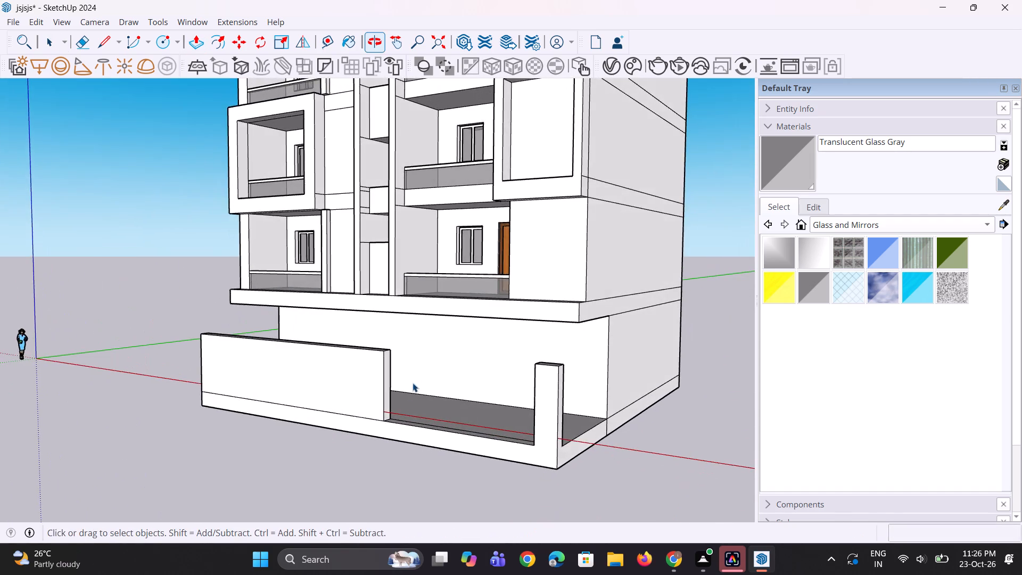
{"action": "key", "text": "space"}
{"action": "scroll", "coordinate": [380, 414], "scroll_direction": "down", "scroll_amount": 3}
{"action": "middle_click_drag", "start_coordinate": [377, 418], "coordinate": [439, 391]}
{"action": "key", "text": "r"}
{"action": "scroll", "coordinate": [429, 384], "scroll_direction": "up", "scroll_amount": 2}
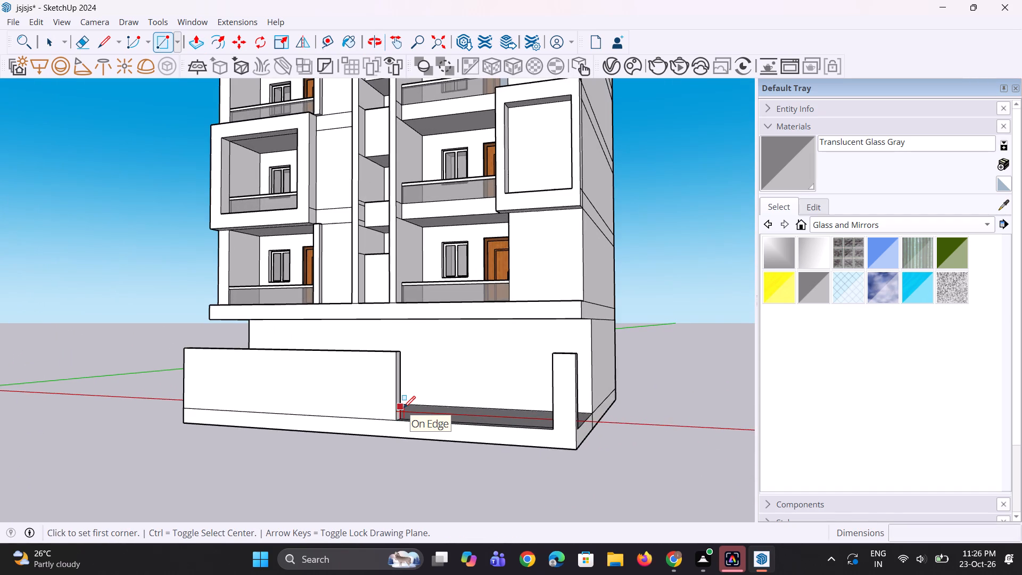
{"action": "scroll", "coordinate": [367, 412], "scroll_direction": "down", "scroll_amount": 8}
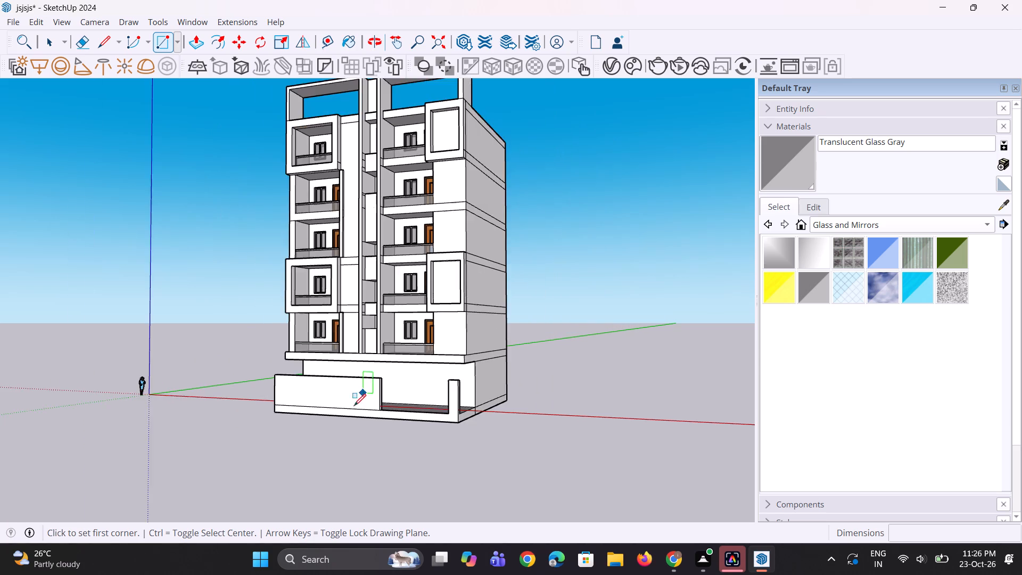
{"action": "middle_click_drag", "start_coordinate": [355, 413], "coordinate": [438, 399]}
{"action": "scroll", "coordinate": [403, 409], "scroll_direction": "up", "scroll_amount": 11}
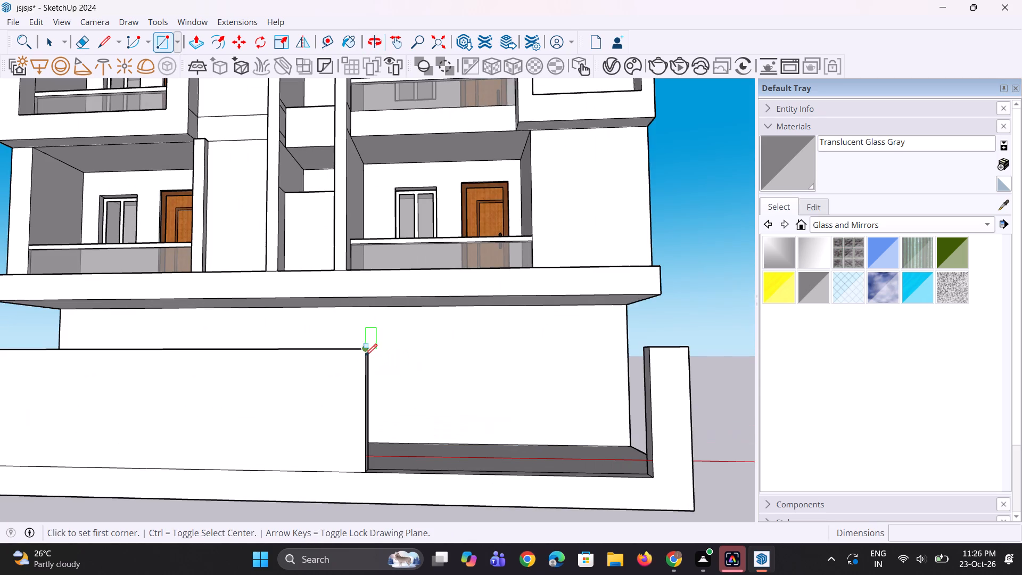
{"action": "left_click", "coordinate": [367, 354]}
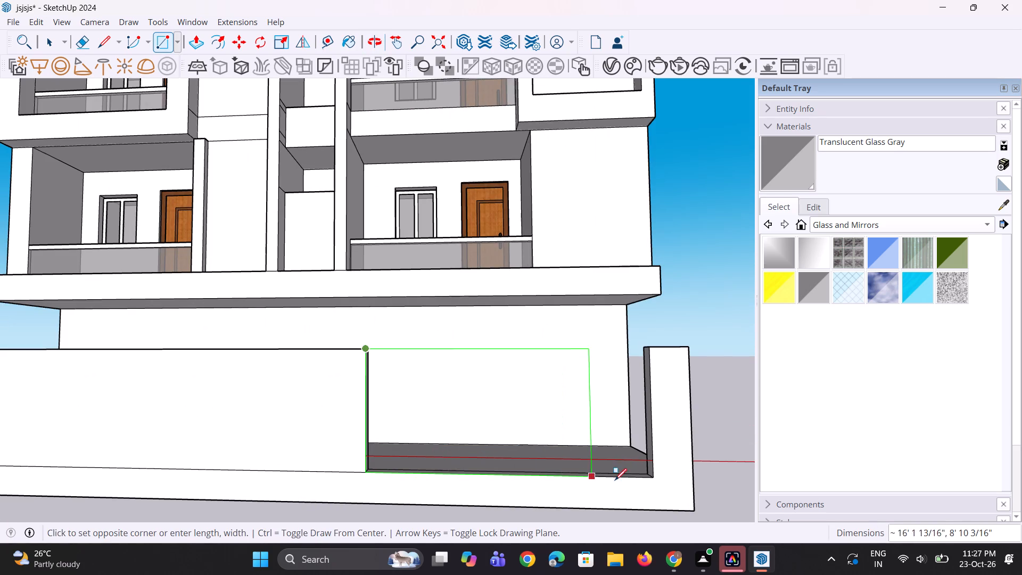
{"action": "left_click", "coordinate": [650, 475]}
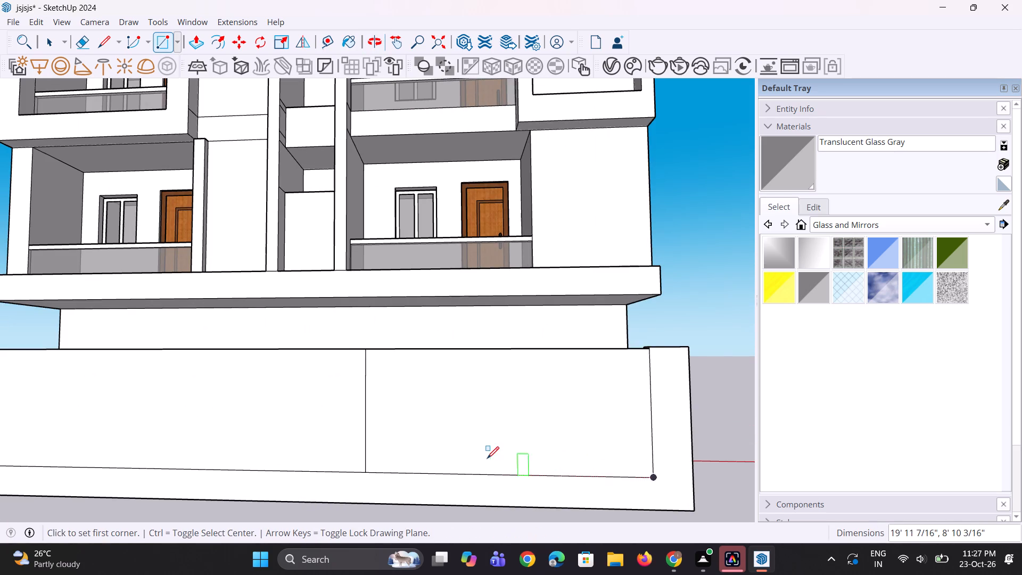
Copy the rectangular face out of the opening along the red axis to free ground beyond the corner post.
{"action": "scroll", "coordinate": [487, 458], "scroll_direction": "down", "scroll_amount": 5}
{"action": "key", "text": "space"}
{"action": "key", "text": "space"}
{"action": "scroll", "coordinate": [465, 449], "scroll_direction": "down", "scroll_amount": 4}
{"action": "left_click", "coordinate": [475, 440]}
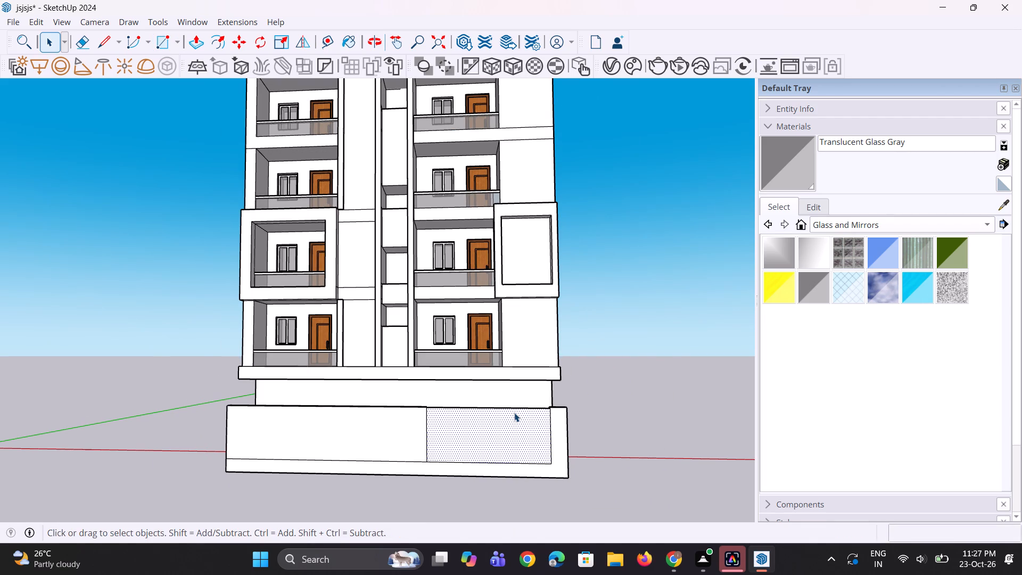
{"action": "key", "text": "m"}
{"action": "left_click", "coordinate": [487, 434]}
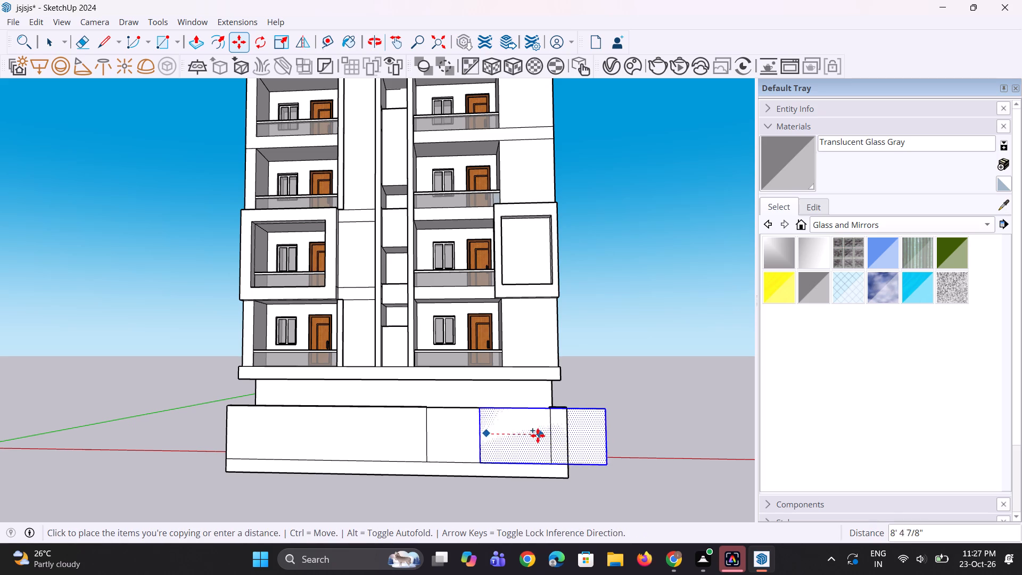
{"action": "scroll", "coordinate": [538, 436], "scroll_direction": "down", "scroll_amount": 6}
{"action": "left_click", "coordinate": [620, 439]}
{"action": "key", "text": "space"}
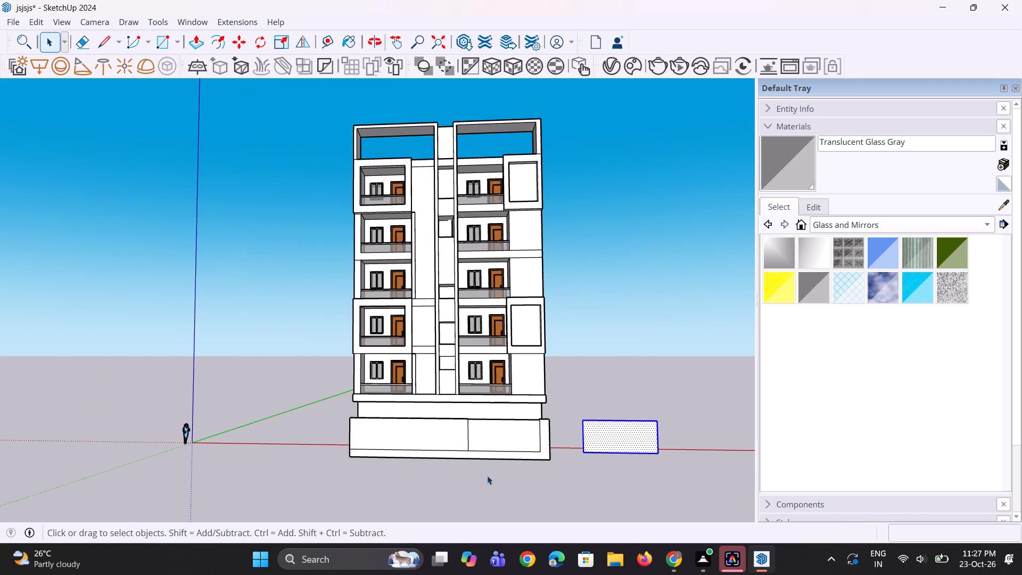
Delete the original rectangular face and its leftover top edge so the boundary wall's opening is clear again.
{"action": "left_click", "coordinate": [487, 475]}
{"action": "middle_click_drag", "start_coordinate": [481, 421], "coordinate": [510, 494]}
{"action": "scroll", "coordinate": [492, 455], "scroll_direction": "up", "scroll_amount": 2}
{"action": "left_click", "coordinate": [495, 438]}
{"action": "key", "text": "Delete"}
{"action": "left_click_drag", "start_coordinate": [495, 438], "coordinate": [496, 421]}
{"action": "scroll", "coordinate": [496, 416], "scroll_direction": "up", "scroll_amount": 1}
{"action": "left_click", "coordinate": [496, 416]}
{"action": "key", "text": "Delete"}
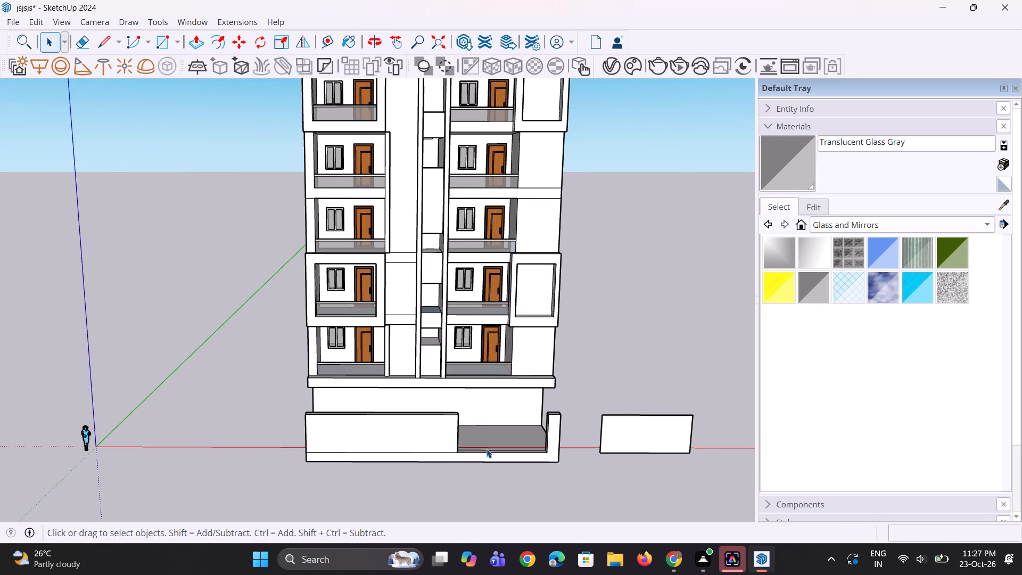
Examine the whole building, the cleared opening and the detached panel beside it from several angles.
{"action": "middle_click_drag", "start_coordinate": [487, 449], "coordinate": [404, 442]}
{"action": "scroll", "coordinate": [406, 445], "scroll_direction": "down", "scroll_amount": 5}
{"action": "middle_click_drag", "start_coordinate": [440, 466], "coordinate": [409, 453]}
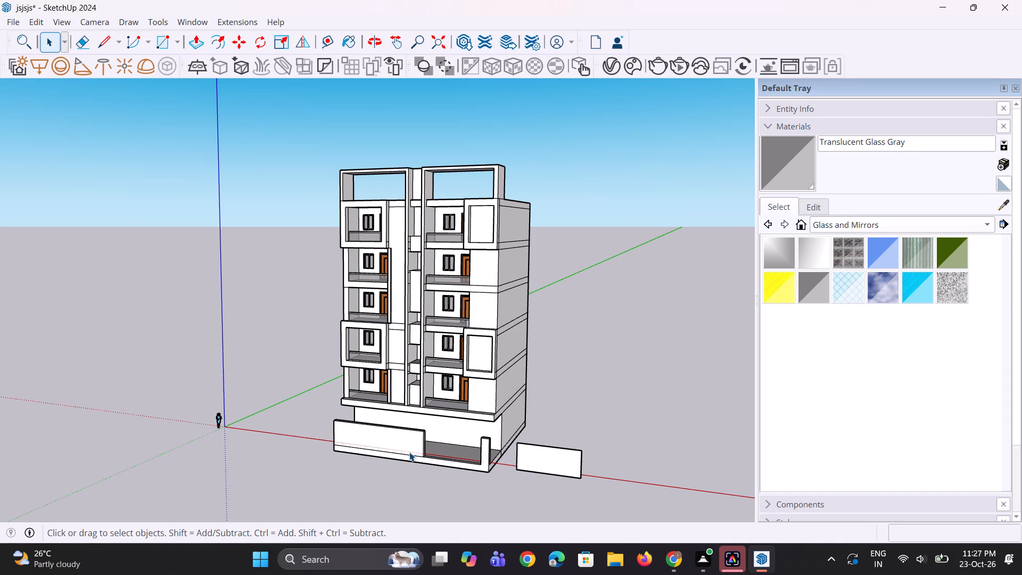
{"action": "scroll", "coordinate": [417, 408], "scroll_direction": "down", "scroll_amount": 3}
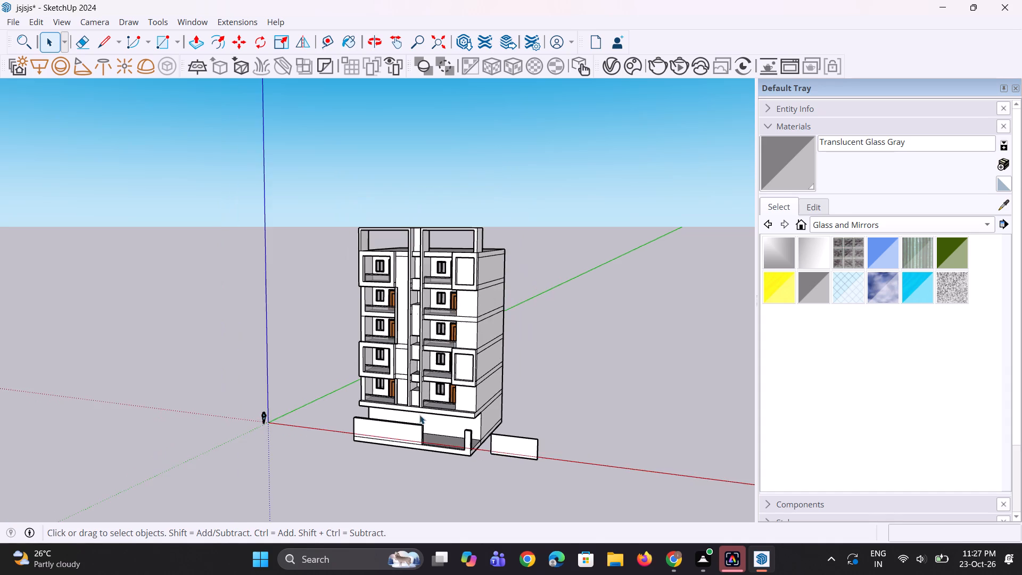
{"action": "middle_click_drag", "start_coordinate": [433, 446], "coordinate": [504, 445]}
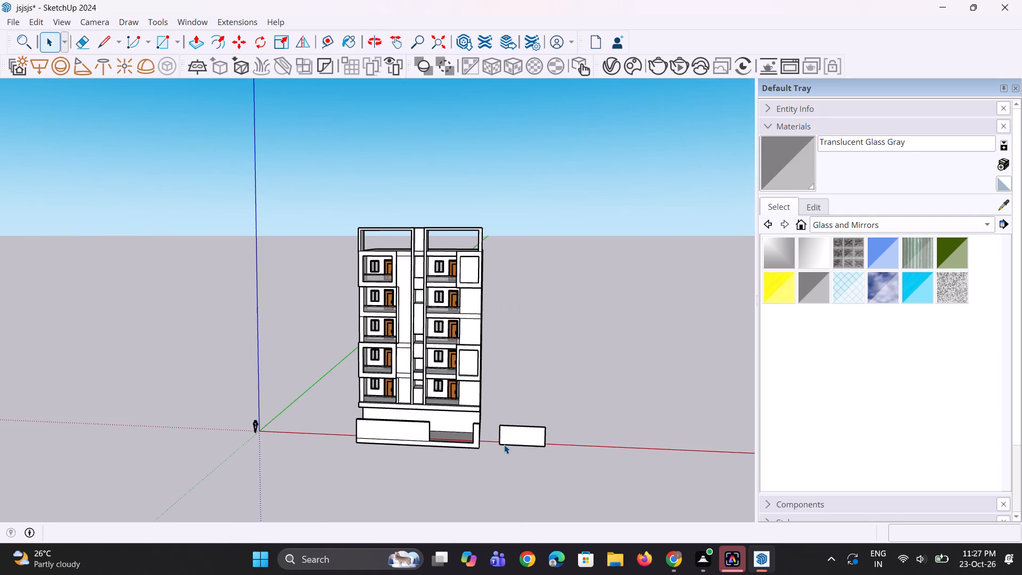
{"action": "scroll", "coordinate": [504, 445], "scroll_direction": "up", "scroll_amount": 2}
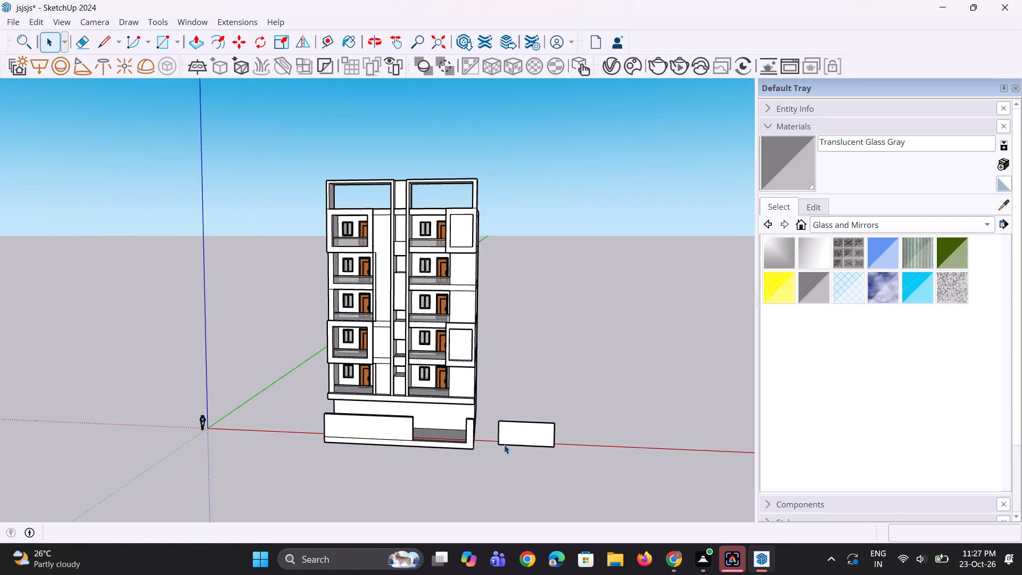
{"action": "scroll", "coordinate": [545, 442], "scroll_direction": "up", "scroll_amount": 3}
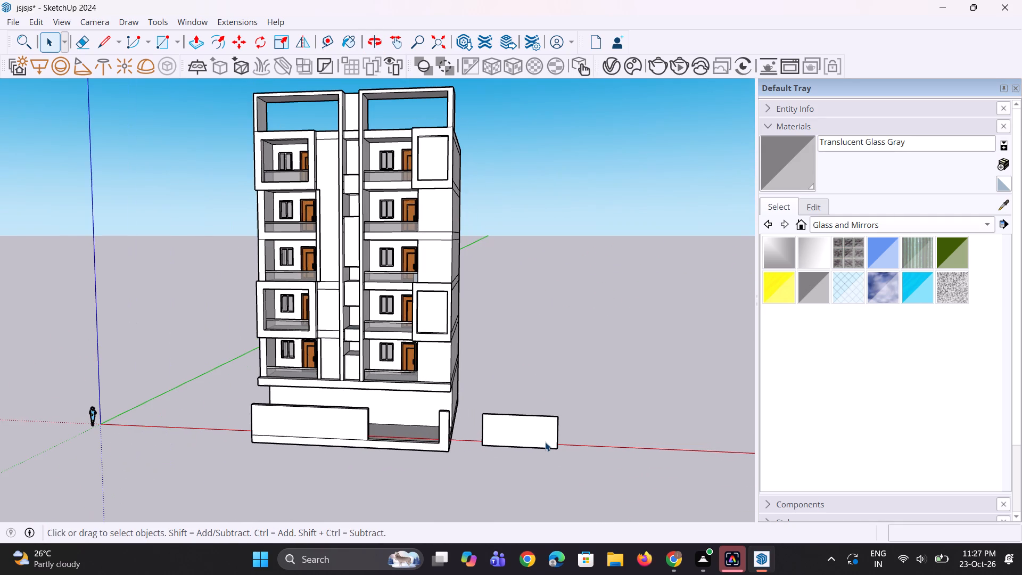
{"action": "scroll", "coordinate": [545, 442], "scroll_direction": "up", "scroll_amount": 6}
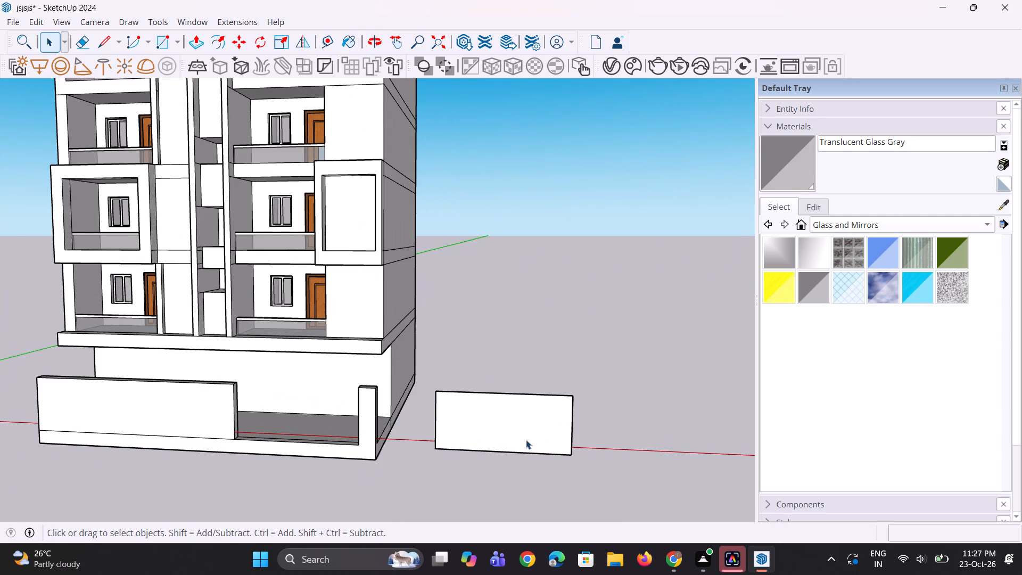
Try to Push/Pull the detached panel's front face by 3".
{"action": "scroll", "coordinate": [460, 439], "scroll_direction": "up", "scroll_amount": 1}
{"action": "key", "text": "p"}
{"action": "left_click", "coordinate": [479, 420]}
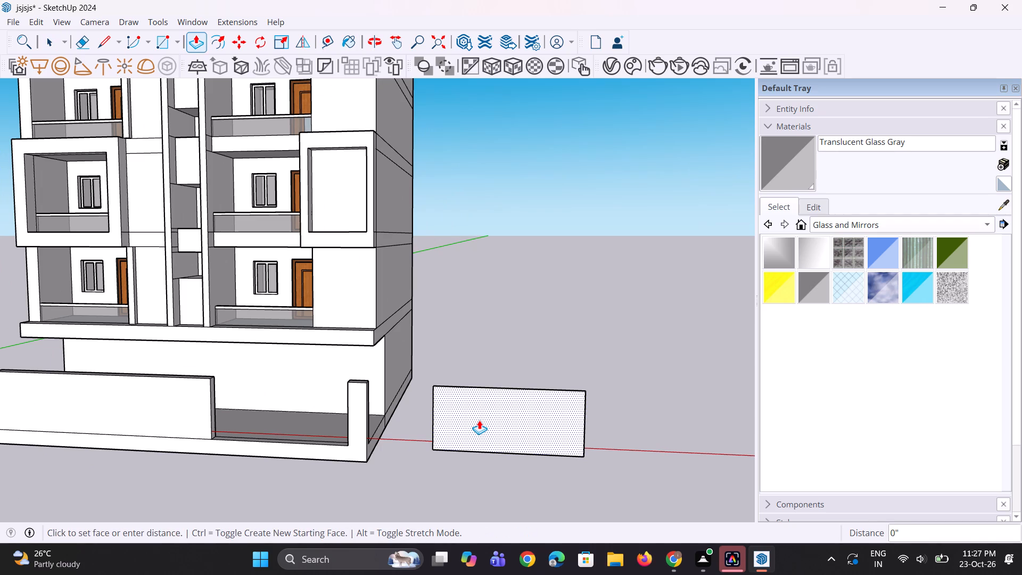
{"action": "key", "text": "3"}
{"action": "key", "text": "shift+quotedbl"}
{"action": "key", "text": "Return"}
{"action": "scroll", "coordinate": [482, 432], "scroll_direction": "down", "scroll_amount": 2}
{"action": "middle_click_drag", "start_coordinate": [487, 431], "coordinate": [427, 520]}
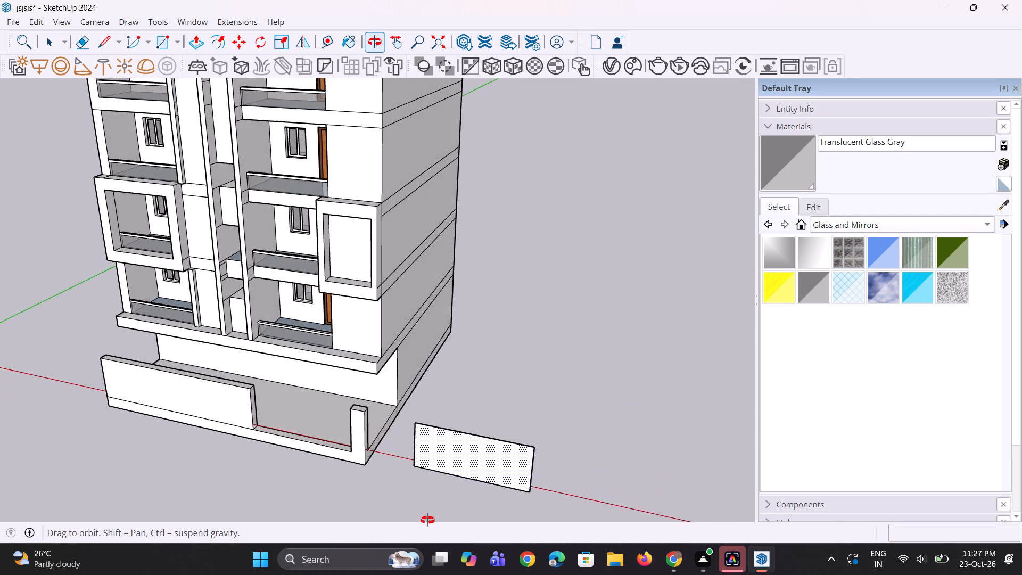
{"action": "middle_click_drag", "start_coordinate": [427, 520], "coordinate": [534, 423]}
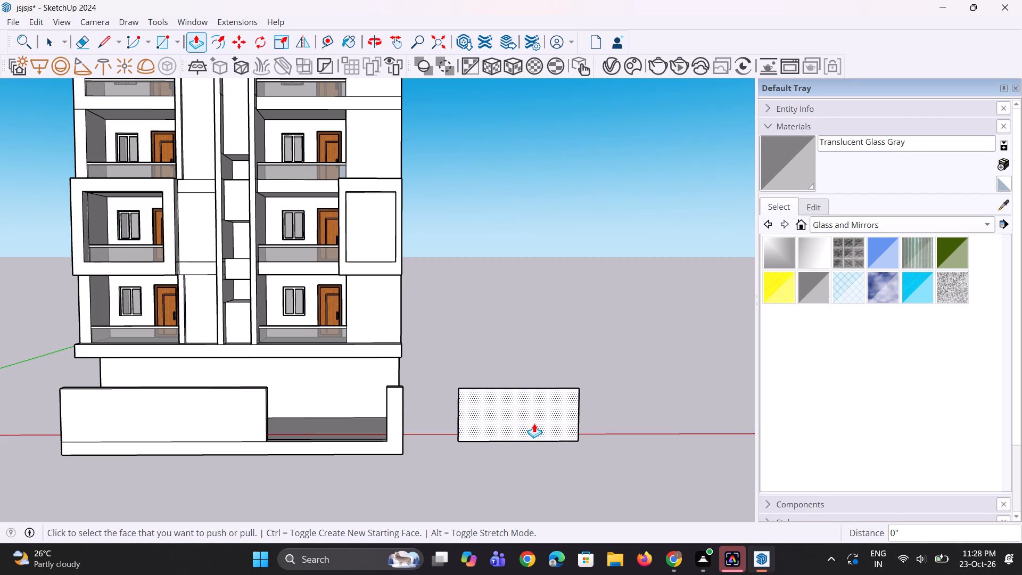
Push/Pull the detached panel's face 3" to give the panel thickness.
{"action": "key", "text": "space"}
{"action": "middle_click_drag", "start_coordinate": [499, 381], "coordinate": [500, 505]}
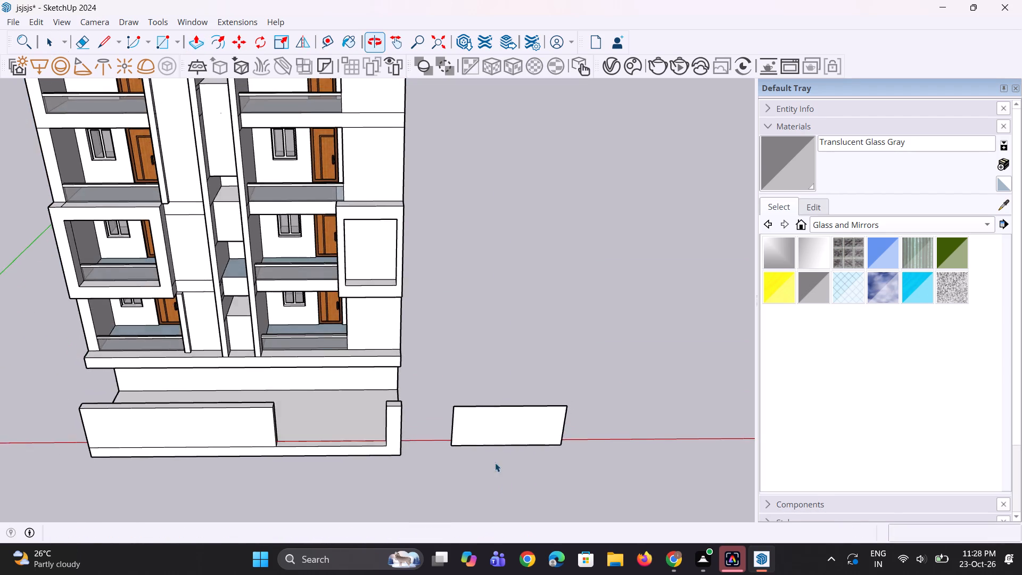
{"action": "scroll", "coordinate": [488, 442], "scroll_direction": "up", "scroll_amount": 8}
{"action": "scroll", "coordinate": [435, 376], "scroll_direction": "up", "scroll_amount": 8}
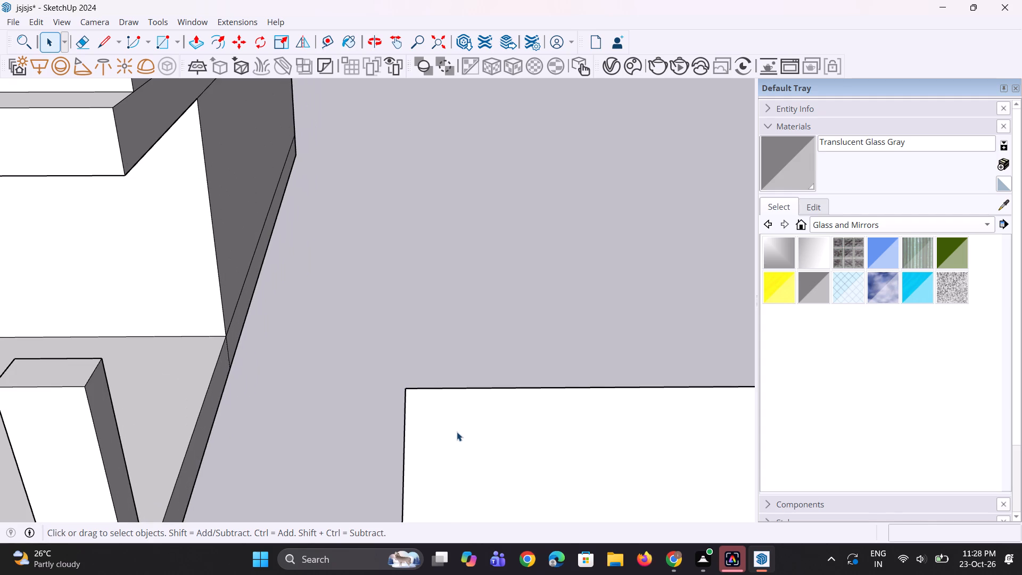
{"action": "key", "text": "p"}
{"action": "left_click", "coordinate": [460, 434]}
{"action": "type", "text": "3\""}
{"action": "key", "text": "Return"}
{"action": "scroll", "coordinate": [448, 402], "scroll_direction": "down", "scroll_amount": 5}
{"action": "key", "text": "space"}
{"action": "key", "text": "space"}
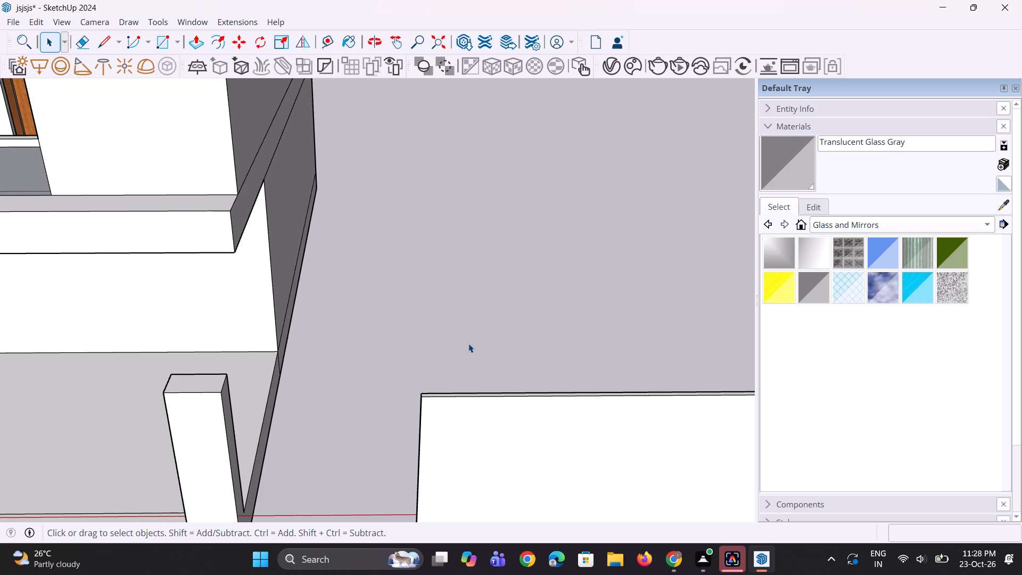
Copy the panel's side edge nearest the building about 14' 4 1/4" along the panel to divide its front face.
{"action": "scroll", "coordinate": [468, 343], "scroll_direction": "down", "scroll_amount": 8}
{"action": "scroll", "coordinate": [448, 406], "scroll_direction": "up", "scroll_amount": 3}
{"action": "left_click", "coordinate": [448, 406]}
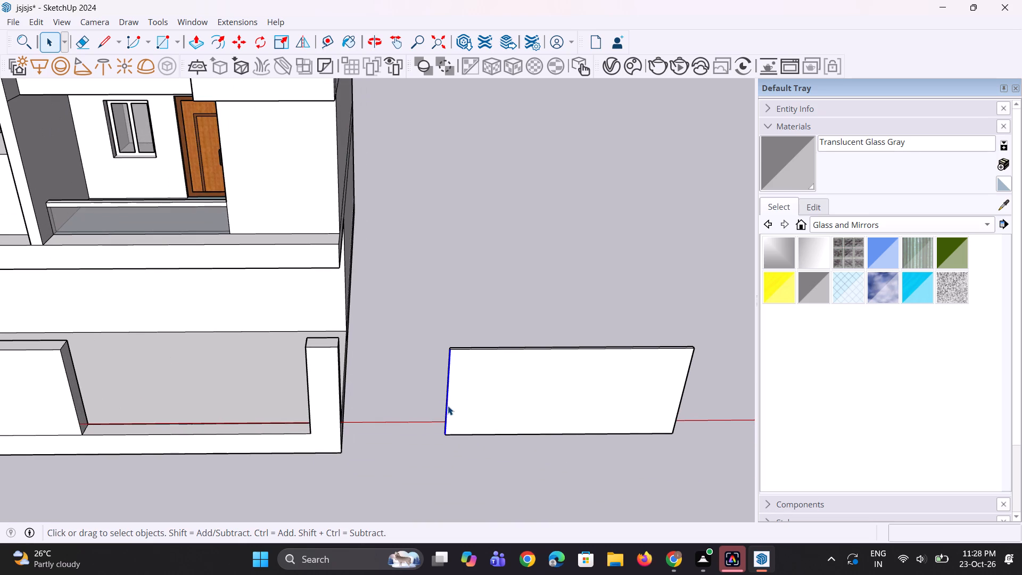
{"action": "scroll", "coordinate": [421, 398], "scroll_direction": "down", "scroll_amount": 4}
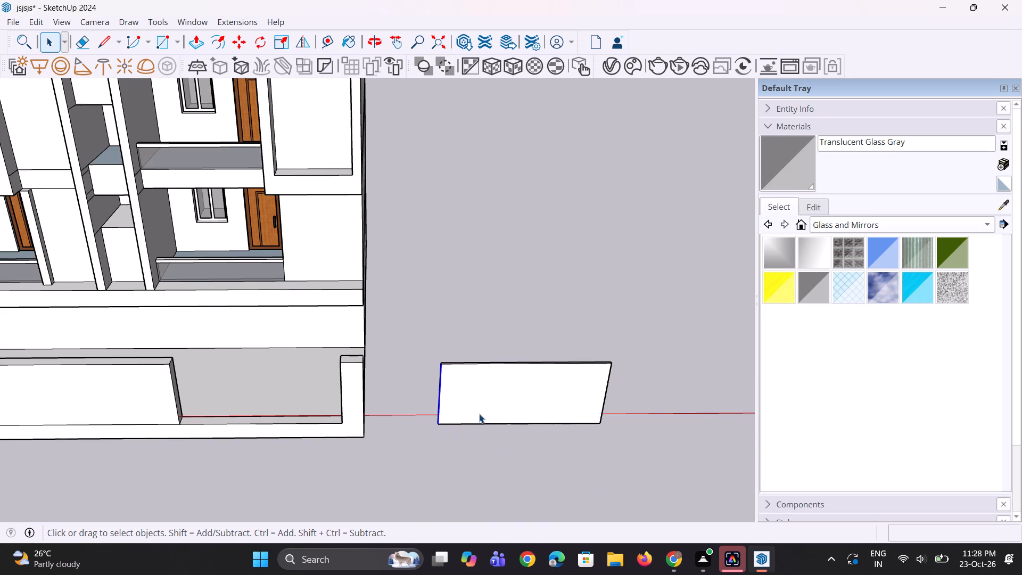
{"action": "key", "text": "m"}
{"action": "scroll", "coordinate": [491, 437], "scroll_direction": "up", "scroll_amount": 5, "text": "ctrl"}
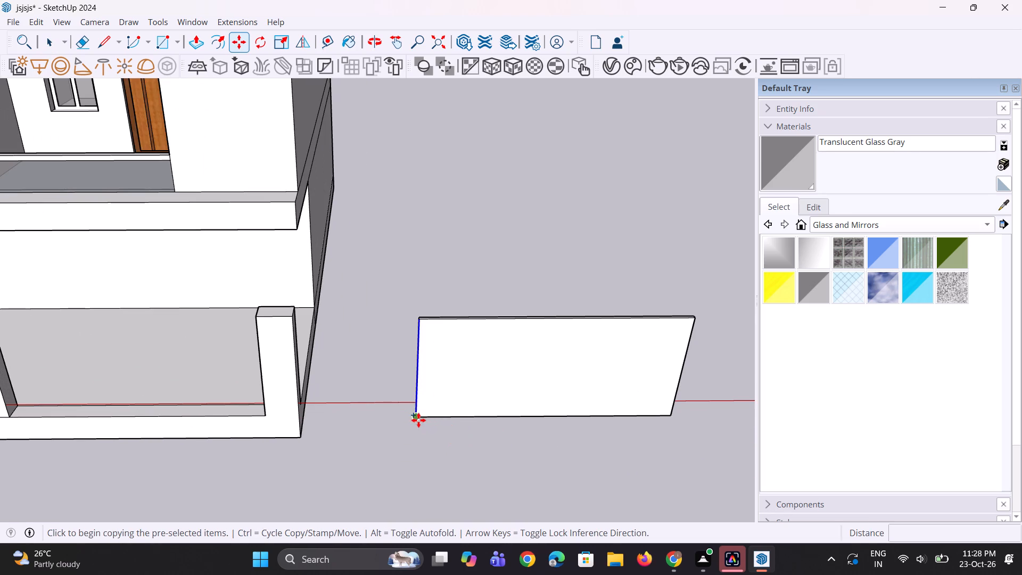
{"action": "left_click", "coordinate": [418, 420]}
{"action": "left_click", "coordinate": [599, 416]}
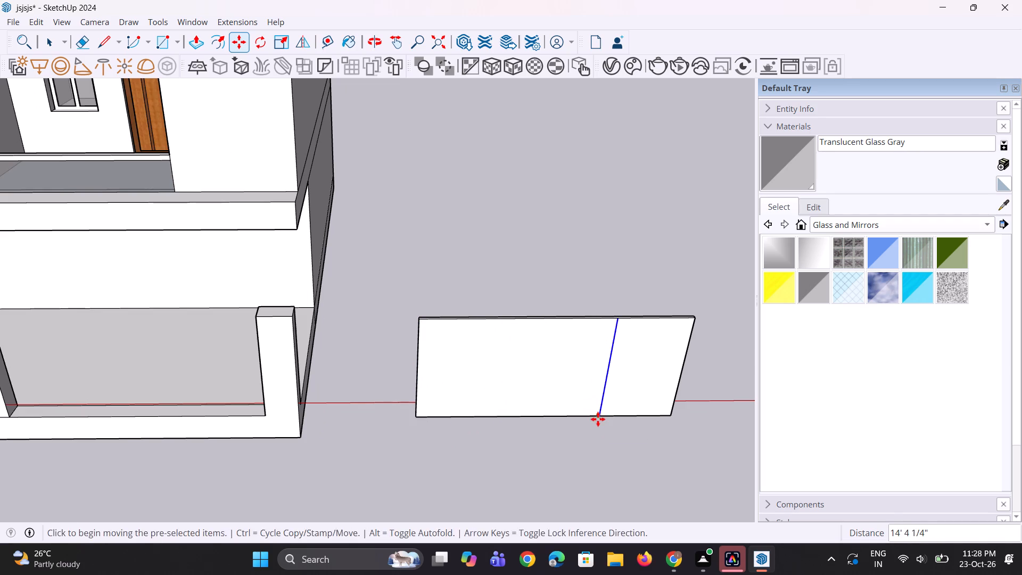
Copy the dividing line on the gate panel's front face 1' toward the building to form a narrow vertical strip.
{"action": "middle_click_drag", "start_coordinate": [598, 419], "coordinate": [585, 357]}
{"action": "scroll", "coordinate": [598, 419], "scroll_direction": "up", "scroll_amount": 1}
{"action": "key", "text": "m"}
{"action": "scroll", "coordinate": [609, 418], "scroll_direction": "up", "scroll_amount": 3}
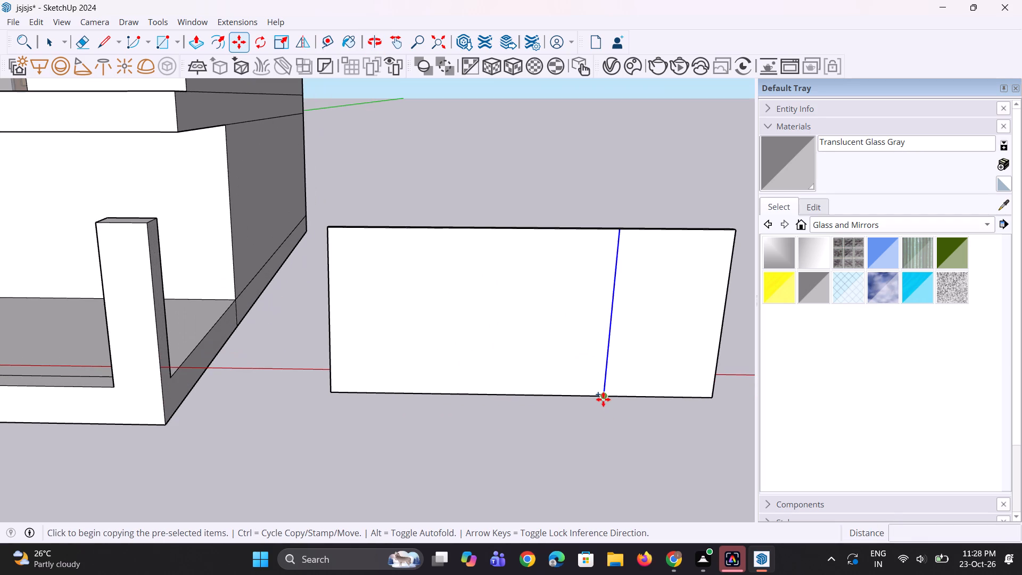
{"action": "left_click", "coordinate": [603, 399]}
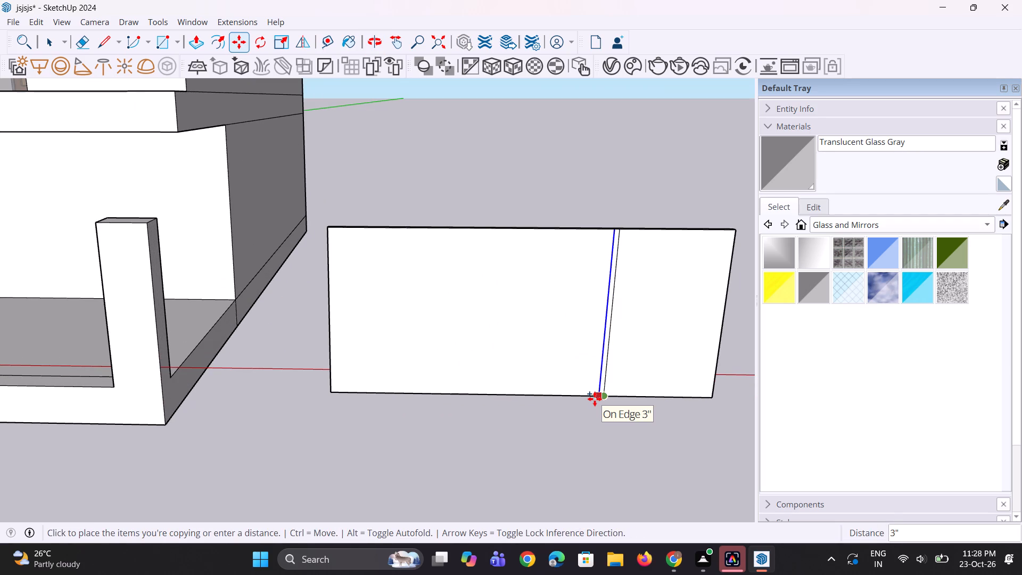
{"action": "type", "text": "1'"}
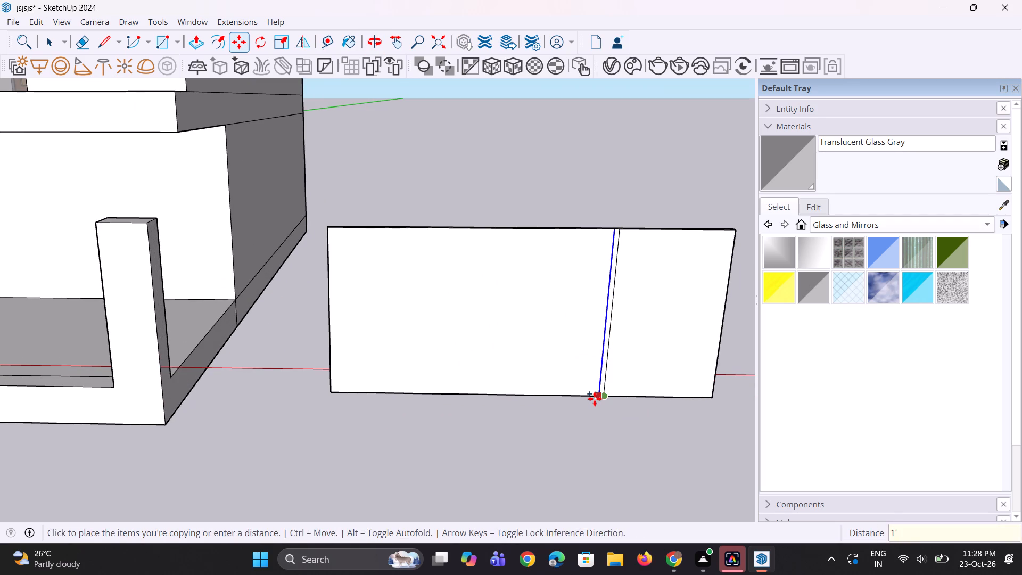
{"action": "key", "text": "Return"}
{"action": "key", "text": "space"}
{"action": "left_click", "coordinate": [529, 425]}
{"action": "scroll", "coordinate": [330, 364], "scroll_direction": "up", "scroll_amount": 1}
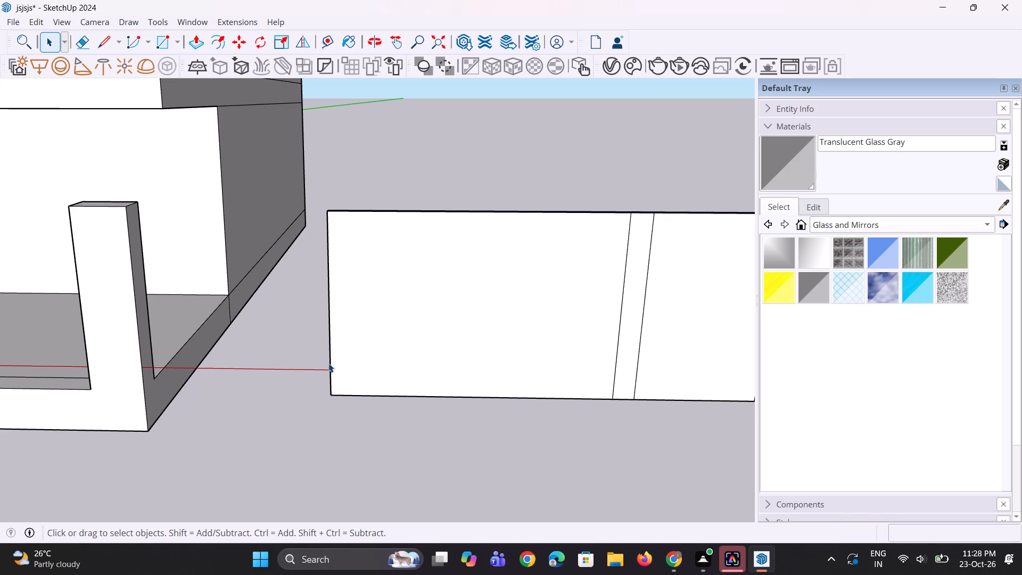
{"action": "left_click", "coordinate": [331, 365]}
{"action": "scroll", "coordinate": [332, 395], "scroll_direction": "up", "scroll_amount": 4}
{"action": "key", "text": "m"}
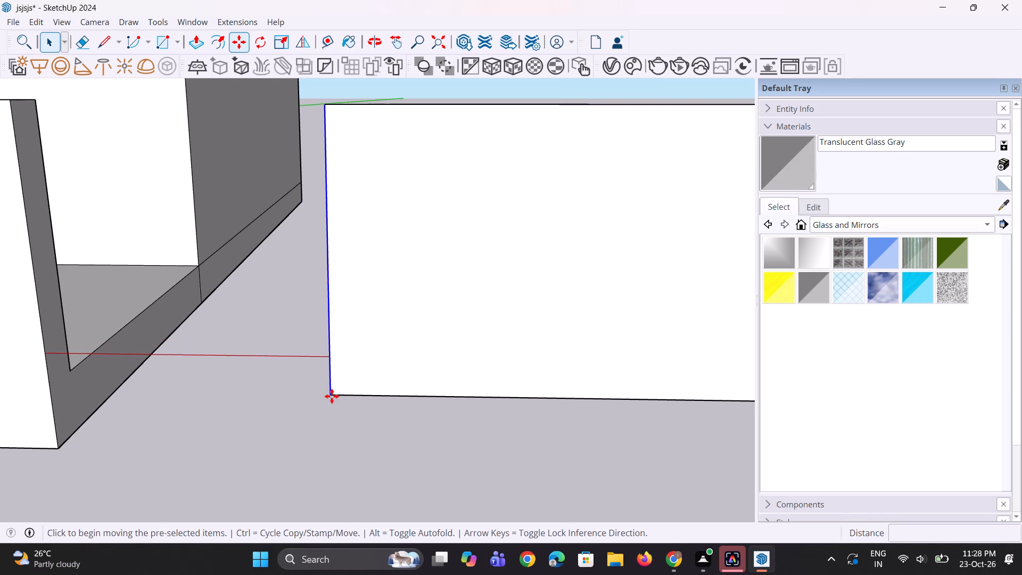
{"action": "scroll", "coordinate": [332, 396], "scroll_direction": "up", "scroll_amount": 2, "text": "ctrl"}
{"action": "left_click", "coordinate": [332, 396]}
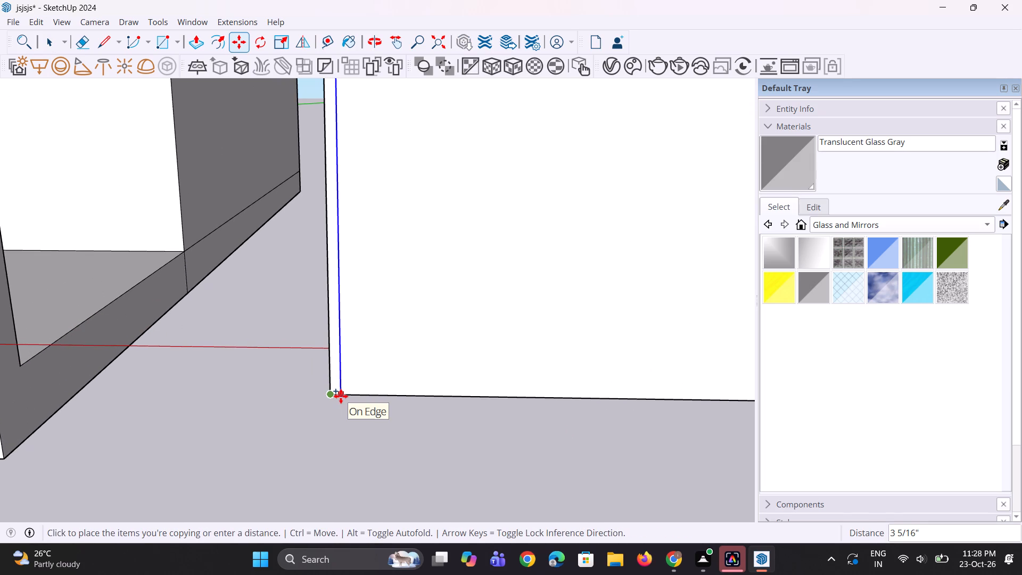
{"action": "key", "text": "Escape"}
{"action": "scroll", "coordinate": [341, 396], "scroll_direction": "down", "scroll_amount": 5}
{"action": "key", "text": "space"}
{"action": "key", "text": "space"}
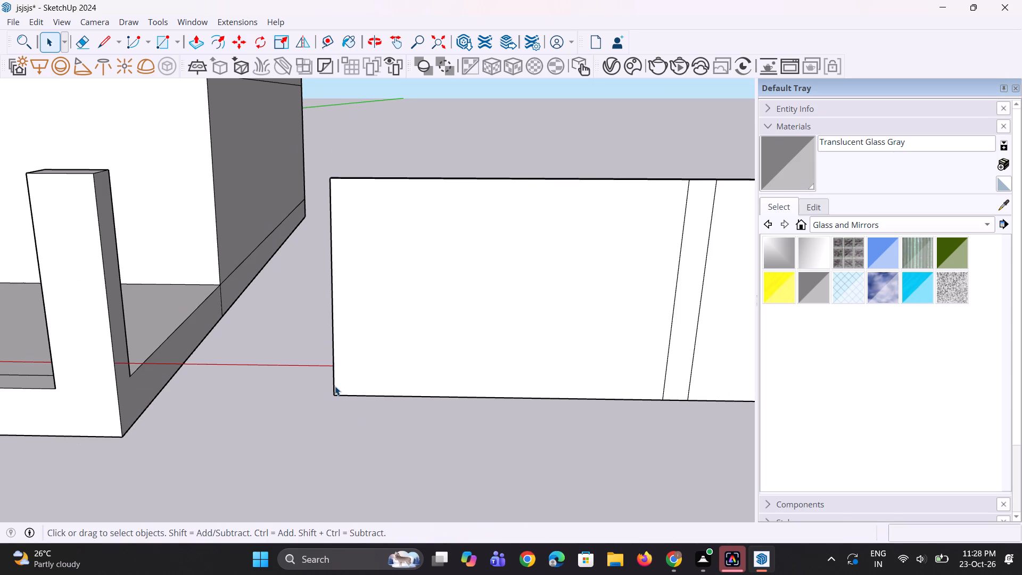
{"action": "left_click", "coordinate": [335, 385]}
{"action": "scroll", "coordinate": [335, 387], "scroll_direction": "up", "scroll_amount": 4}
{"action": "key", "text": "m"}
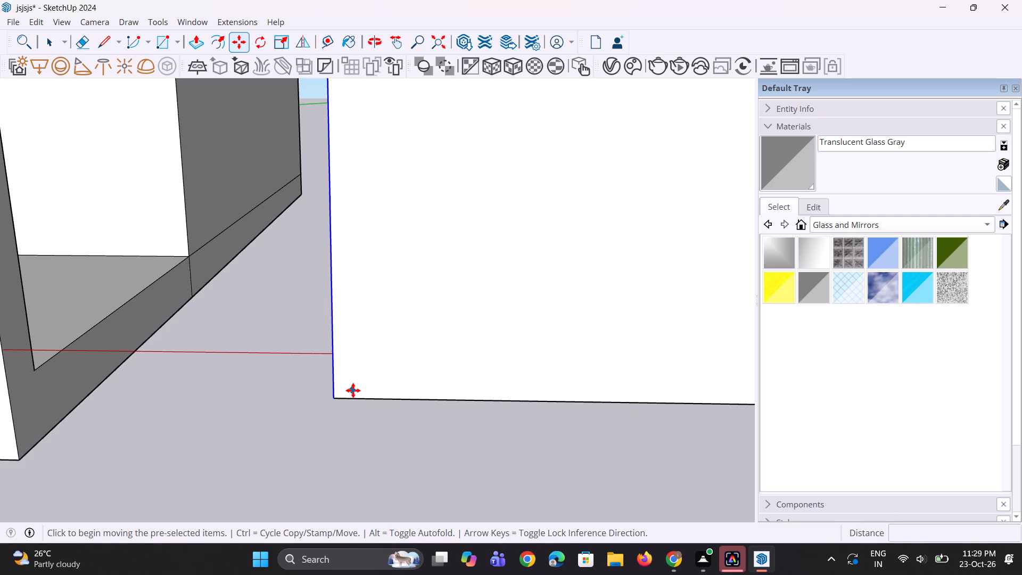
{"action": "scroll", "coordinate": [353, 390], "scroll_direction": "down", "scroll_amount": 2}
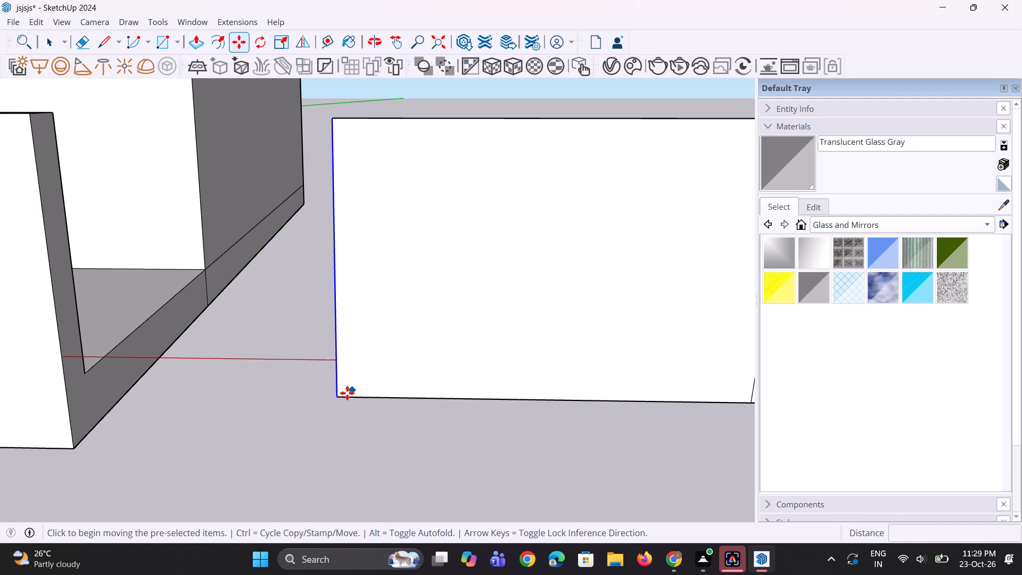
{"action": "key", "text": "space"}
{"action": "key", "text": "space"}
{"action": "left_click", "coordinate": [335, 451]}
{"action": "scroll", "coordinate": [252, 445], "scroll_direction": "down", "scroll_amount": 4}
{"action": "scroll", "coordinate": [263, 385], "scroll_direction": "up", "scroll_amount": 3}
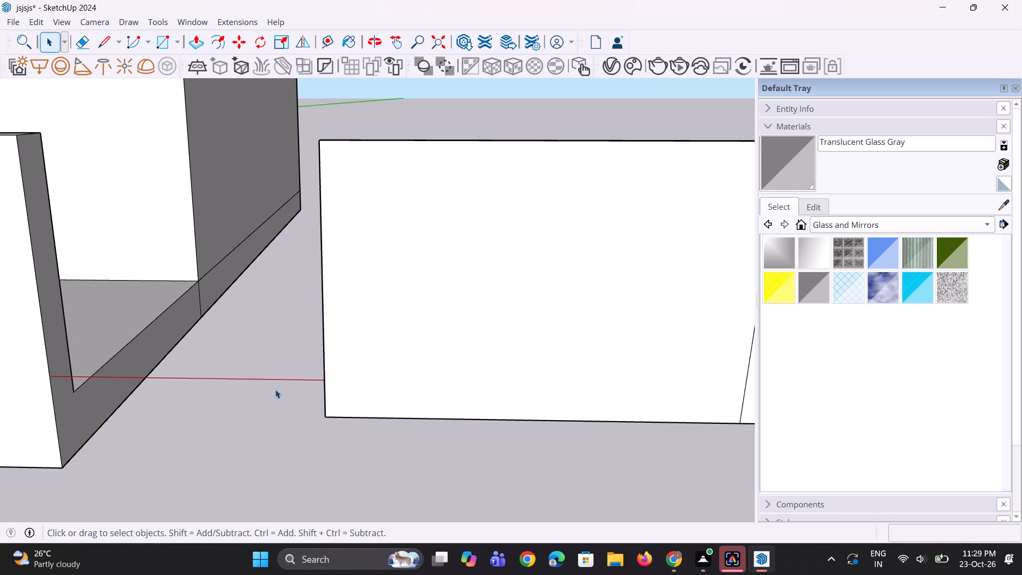
Select the gate panel's vertical side edge nearest the building for copying along the front face.
{"action": "scroll", "coordinate": [284, 393], "scroll_direction": "up", "scroll_amount": 2}
{"action": "left_click", "coordinate": [336, 399]}
{"action": "scroll", "coordinate": [308, 430], "scroll_direction": "down", "scroll_amount": 4}
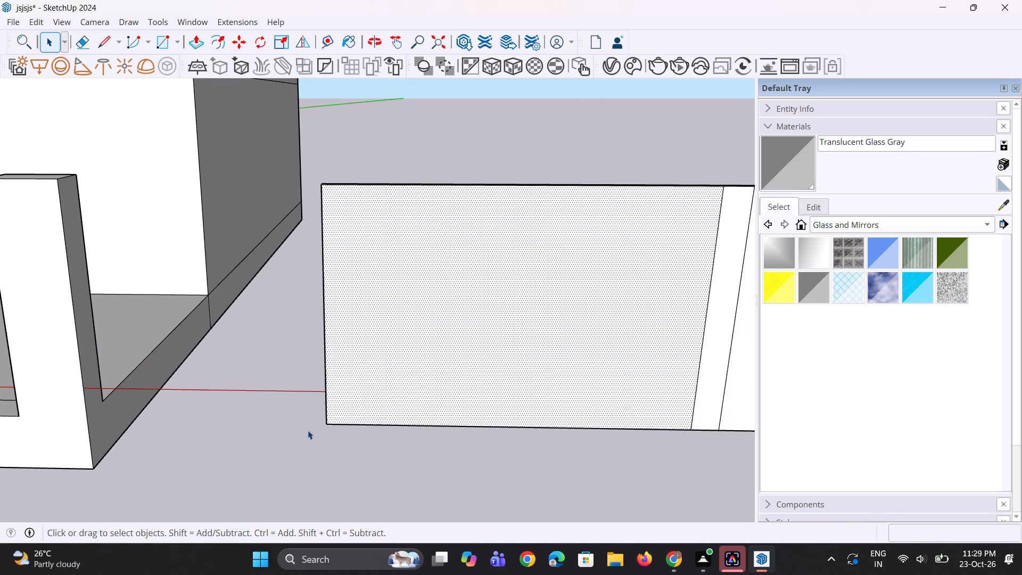
{"action": "left_click", "coordinate": [327, 403]}
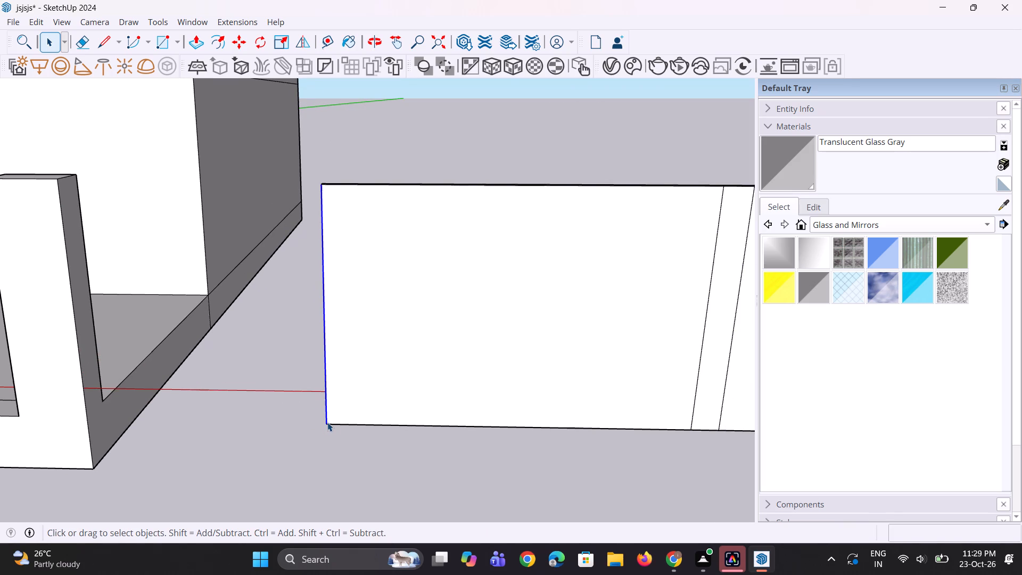
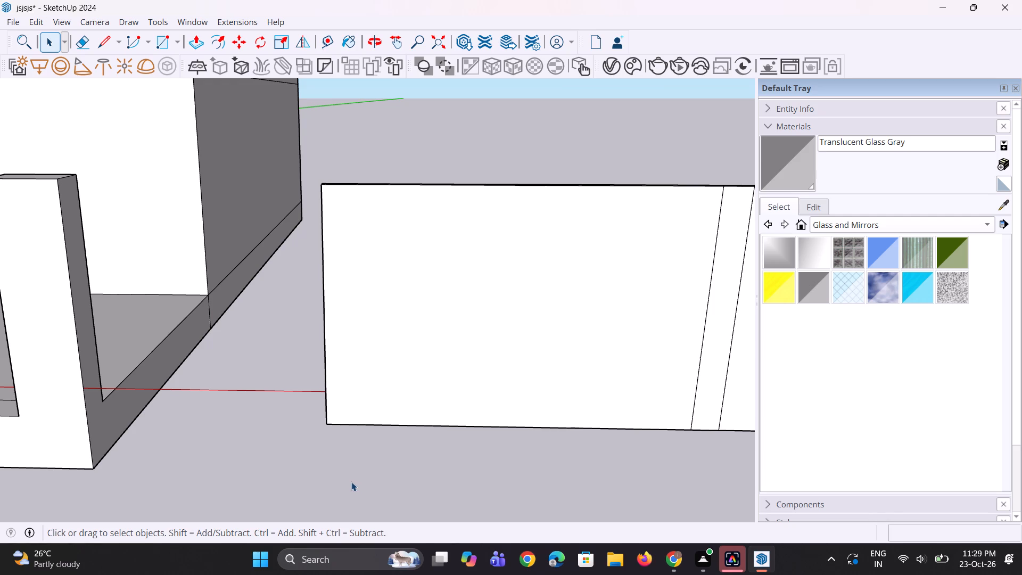
Copy the gate panel's side edge nearest the building a short distance inward to form a narrow border on the front face.
{"action": "scroll", "coordinate": [376, 465], "scroll_direction": "up", "scroll_amount": 2}
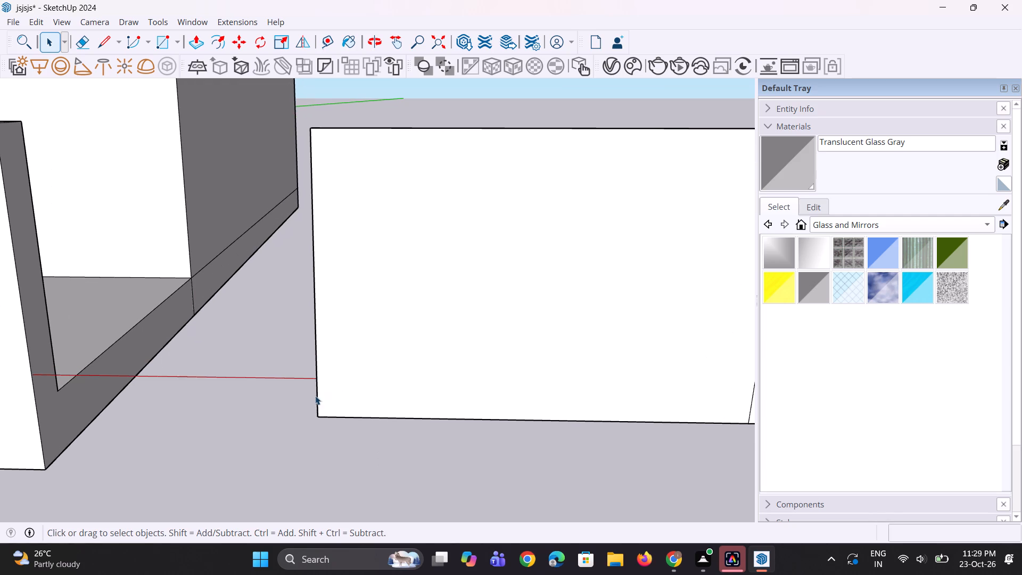
{"action": "left_click", "coordinate": [318, 399]}
{"action": "scroll", "coordinate": [326, 424], "scroll_direction": "up", "scroll_amount": 1}
{"action": "key", "text": "m"}
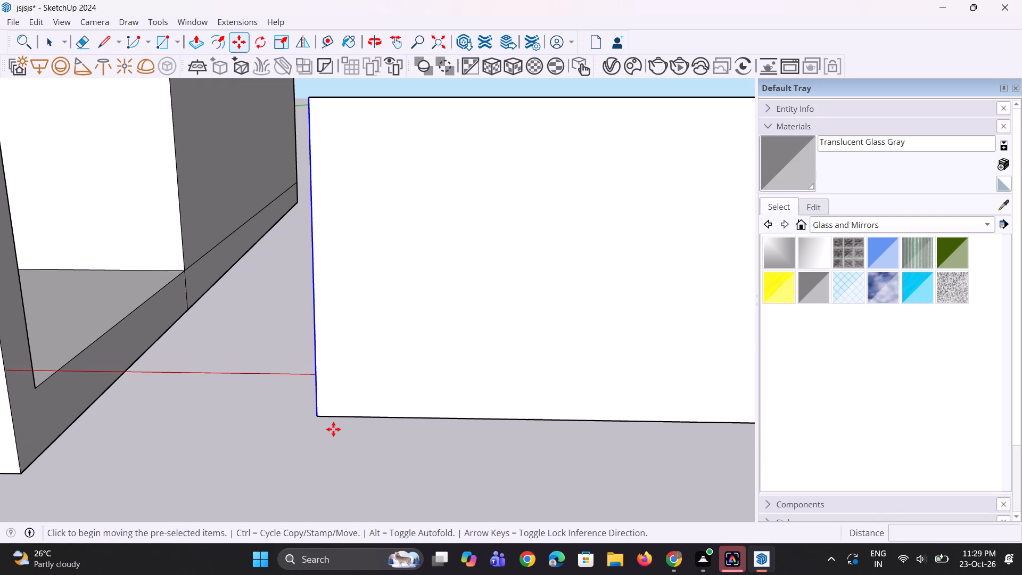
{"action": "scroll", "coordinate": [333, 429], "scroll_direction": "up", "scroll_amount": 2}
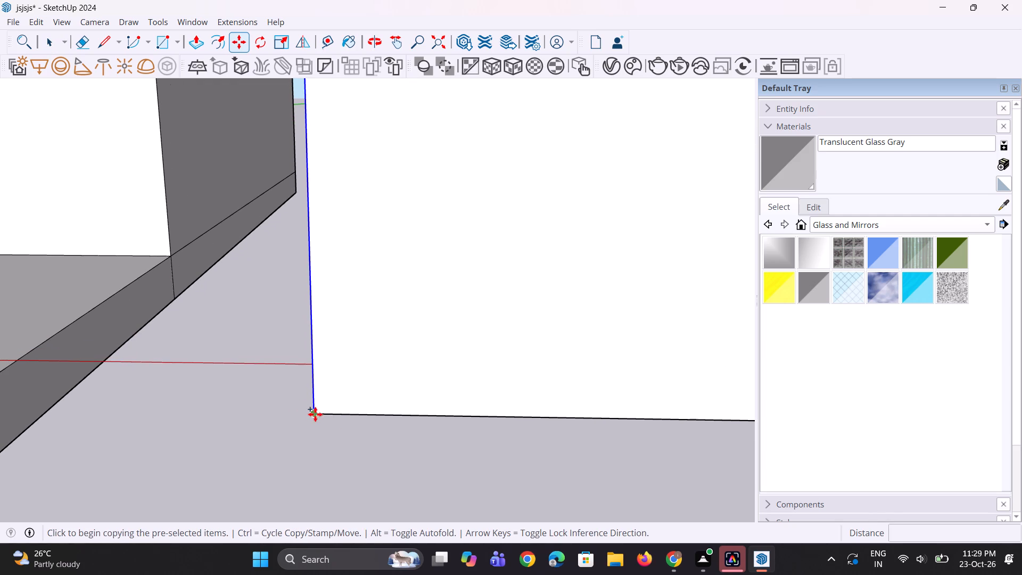
{"action": "left_click", "coordinate": [317, 415]}
{"action": "left_click", "coordinate": [326, 415]}
Copy the new vertical line 2" further along the panel's front face to form a narrow strip.
{"action": "key", "text": "m"}
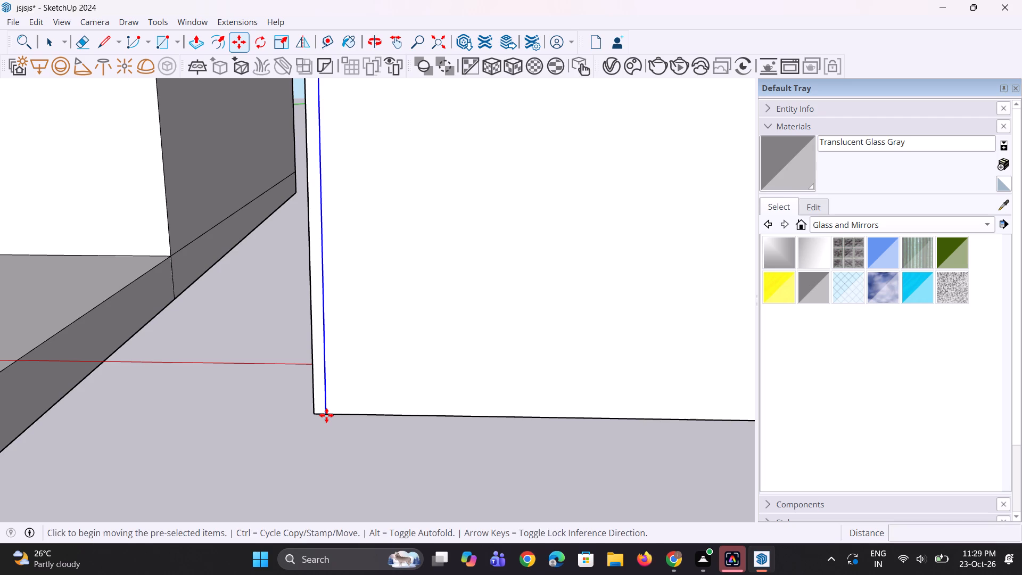
{"action": "scroll", "coordinate": [326, 415], "scroll_direction": "up", "scroll_amount": 1, "text": "ctrl"}
{"action": "left_click", "coordinate": [327, 415]}
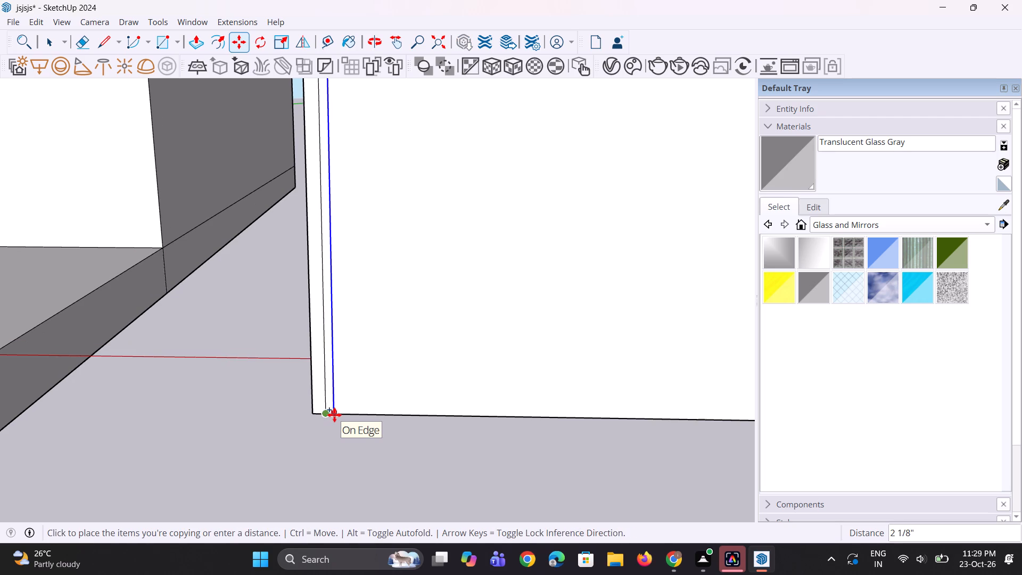
{"action": "type", "text": "2\""}
{"action": "key", "text": "Return"}
{"action": "scroll", "coordinate": [334, 436], "scroll_direction": "down", "scroll_amount": 8}
{"action": "key", "text": "space"}
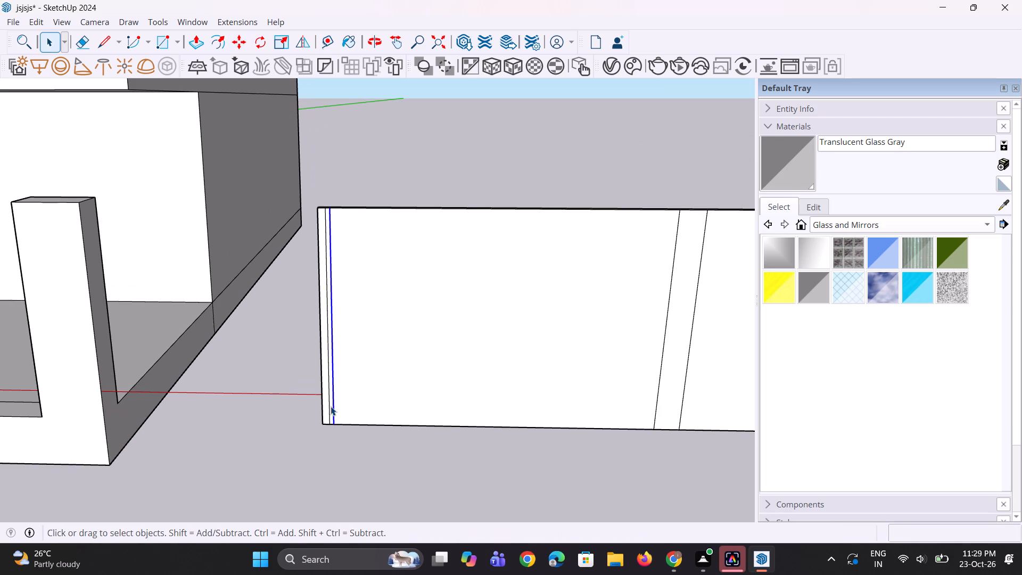
Copy the 2" strip face 4 1/8" along the panel's front face, multiply it to 40 copies, and clear the selection.
{"action": "left_click", "coordinate": [332, 402]}
{"action": "scroll", "coordinate": [332, 402], "scroll_direction": "up", "scroll_amount": 6}
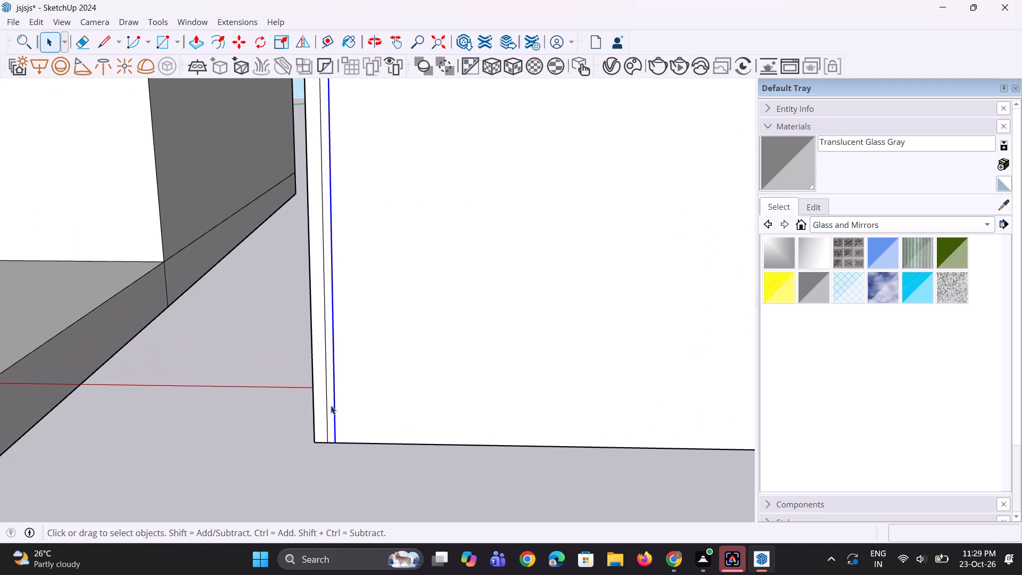
{"action": "left_click", "coordinate": [331, 406]}
{"action": "scroll", "coordinate": [332, 425], "scroll_direction": "up", "scroll_amount": 1}
{"action": "key", "text": "m"}
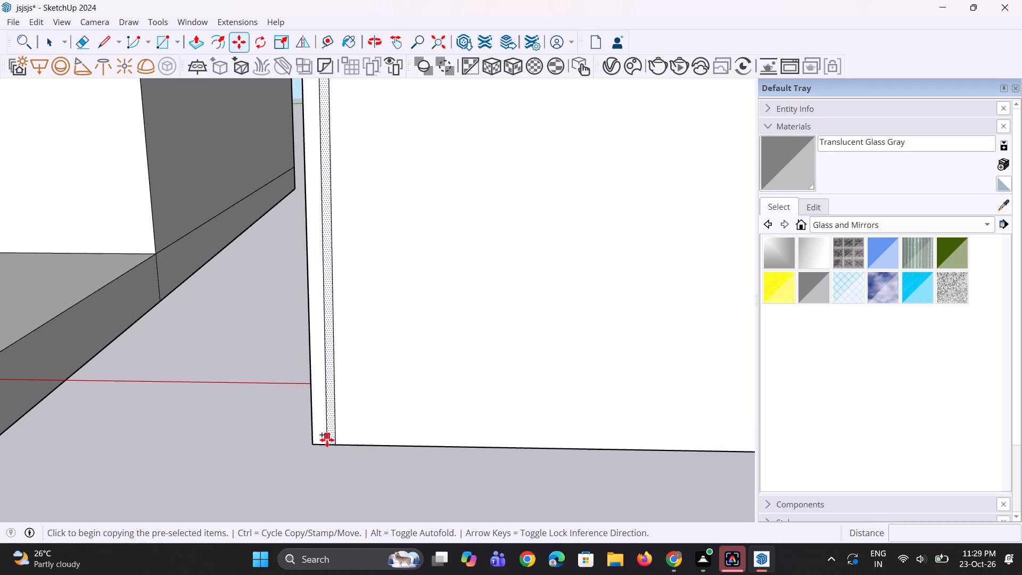
{"action": "left_click", "coordinate": [327, 446]}
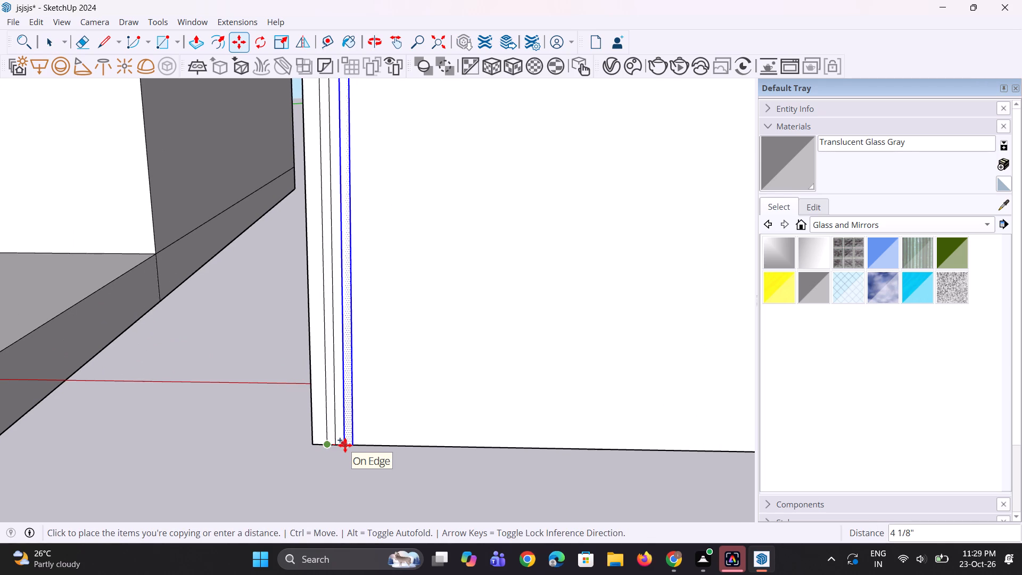
{"action": "left_click", "coordinate": [345, 445]}
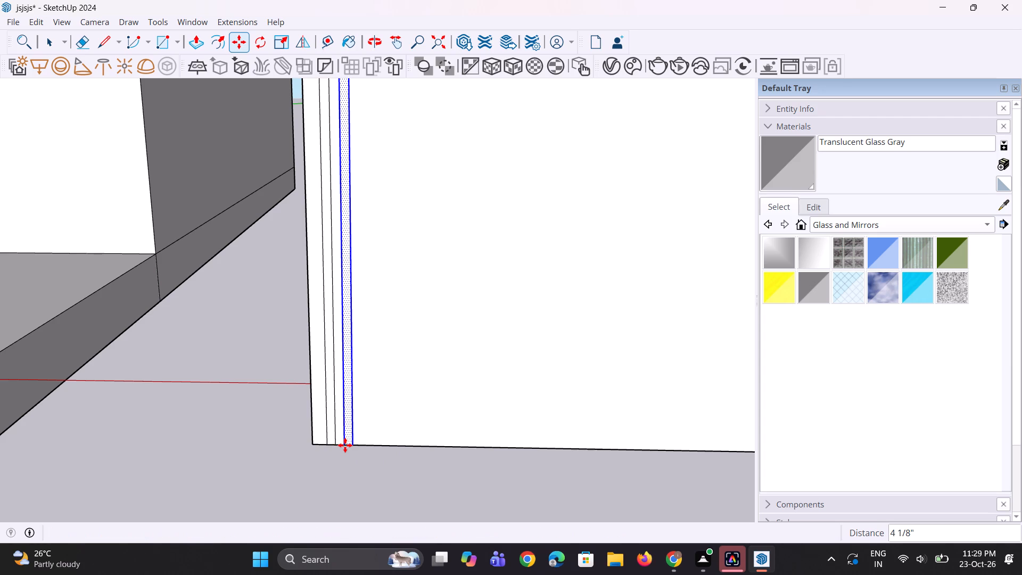
{"action": "key", "text": "asterisk"}
{"action": "type", "text": "40"}
{"action": "key", "text": "Return"}
{"action": "scroll", "coordinate": [305, 449], "scroll_direction": "down", "scroll_amount": 12}
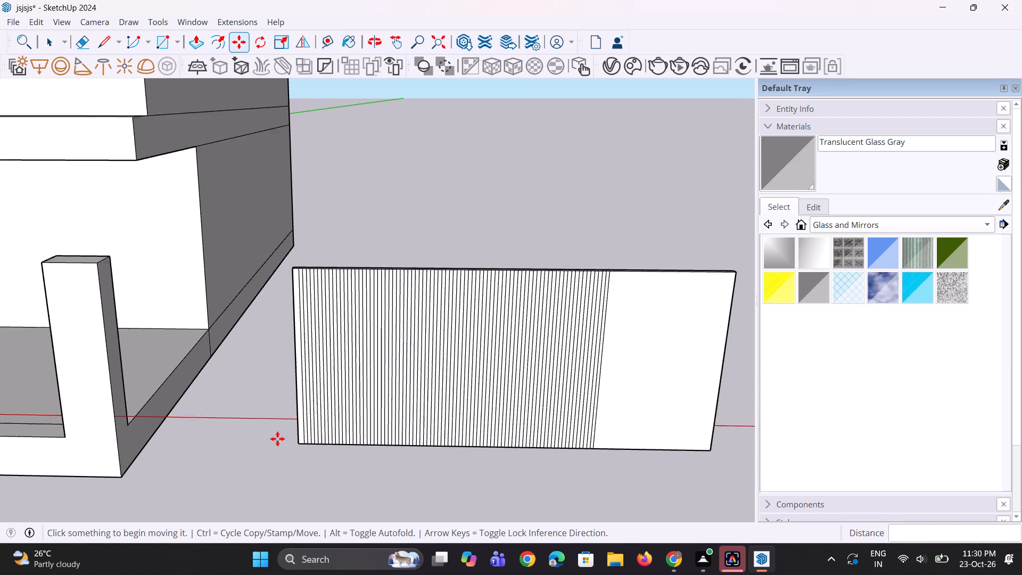
{"action": "middle_click_drag", "start_coordinate": [309, 443], "coordinate": [304, 423]}
{"action": "scroll", "coordinate": [304, 423], "scroll_direction": "up", "scroll_amount": 1}
{"action": "scroll", "coordinate": [304, 423], "scroll_direction": "down", "scroll_amount": 5}
{"action": "scroll", "coordinate": [304, 412], "scroll_direction": "up", "scroll_amount": 4}
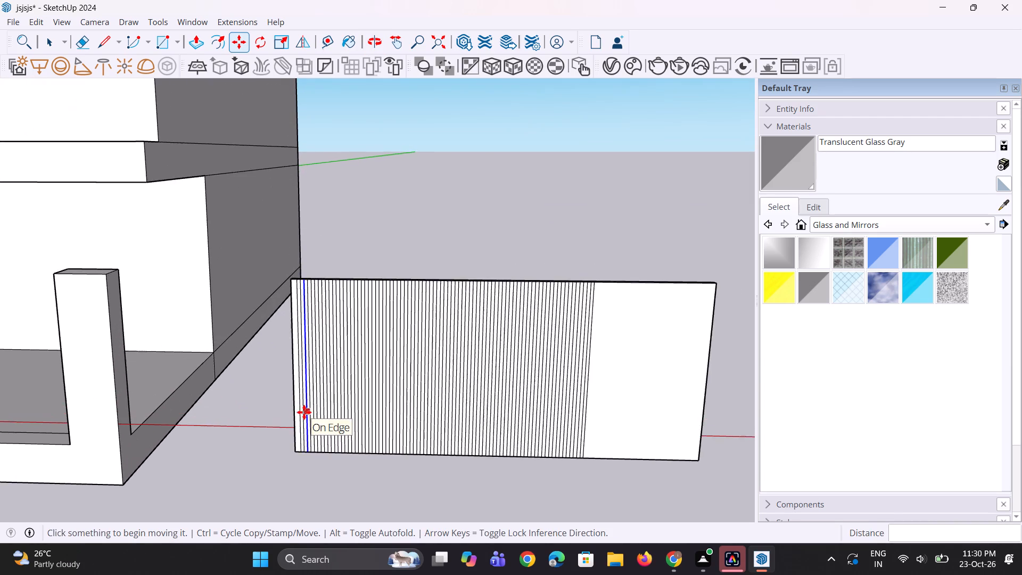
{"action": "scroll", "coordinate": [304, 412], "scroll_direction": "up", "scroll_amount": 7}
{"action": "middle_click_drag", "start_coordinate": [304, 410], "coordinate": [305, 450]}
{"action": "key", "text": "space"}
{"action": "key", "text": "space"}
{"action": "left_click", "coordinate": [258, 458]}
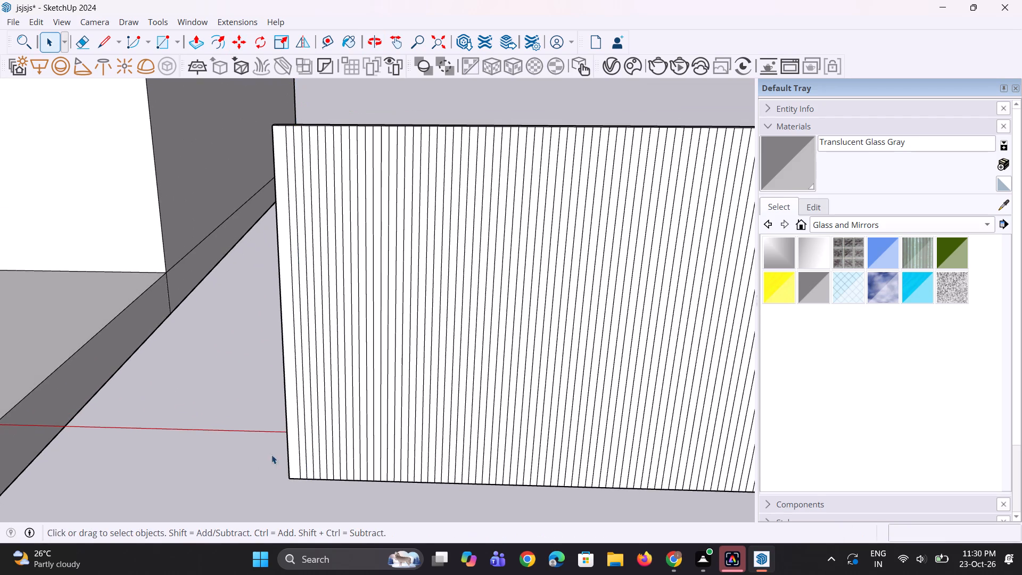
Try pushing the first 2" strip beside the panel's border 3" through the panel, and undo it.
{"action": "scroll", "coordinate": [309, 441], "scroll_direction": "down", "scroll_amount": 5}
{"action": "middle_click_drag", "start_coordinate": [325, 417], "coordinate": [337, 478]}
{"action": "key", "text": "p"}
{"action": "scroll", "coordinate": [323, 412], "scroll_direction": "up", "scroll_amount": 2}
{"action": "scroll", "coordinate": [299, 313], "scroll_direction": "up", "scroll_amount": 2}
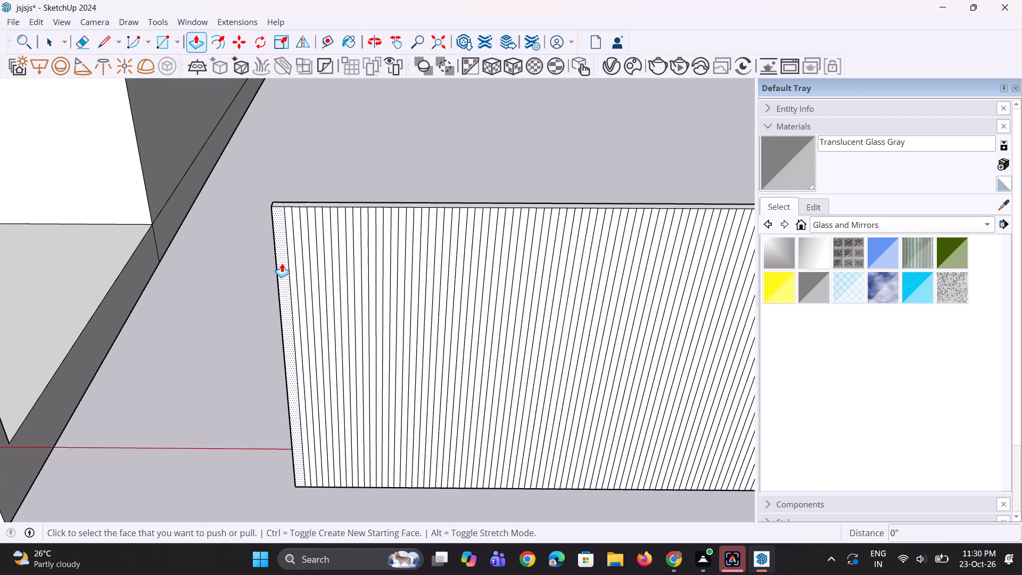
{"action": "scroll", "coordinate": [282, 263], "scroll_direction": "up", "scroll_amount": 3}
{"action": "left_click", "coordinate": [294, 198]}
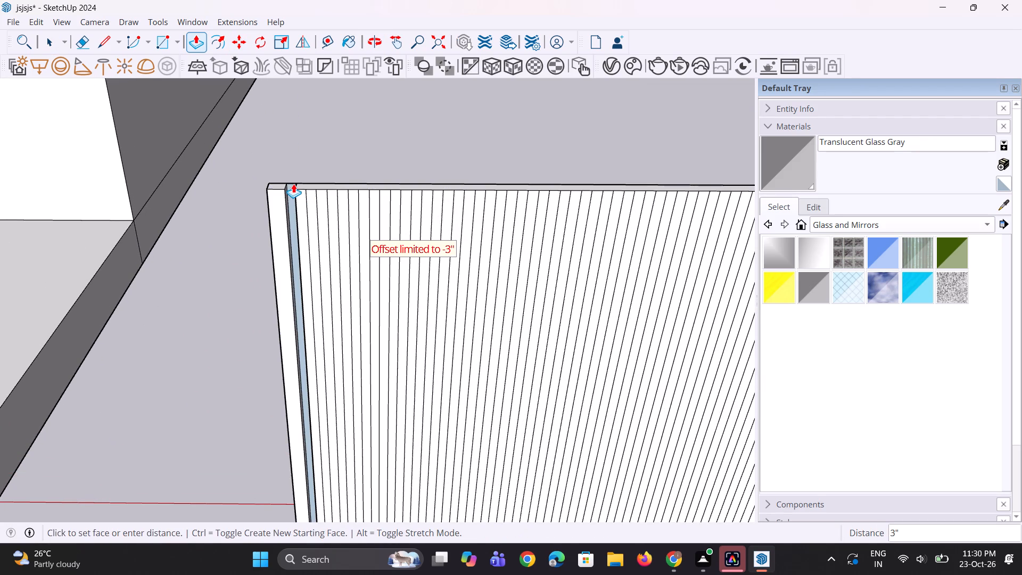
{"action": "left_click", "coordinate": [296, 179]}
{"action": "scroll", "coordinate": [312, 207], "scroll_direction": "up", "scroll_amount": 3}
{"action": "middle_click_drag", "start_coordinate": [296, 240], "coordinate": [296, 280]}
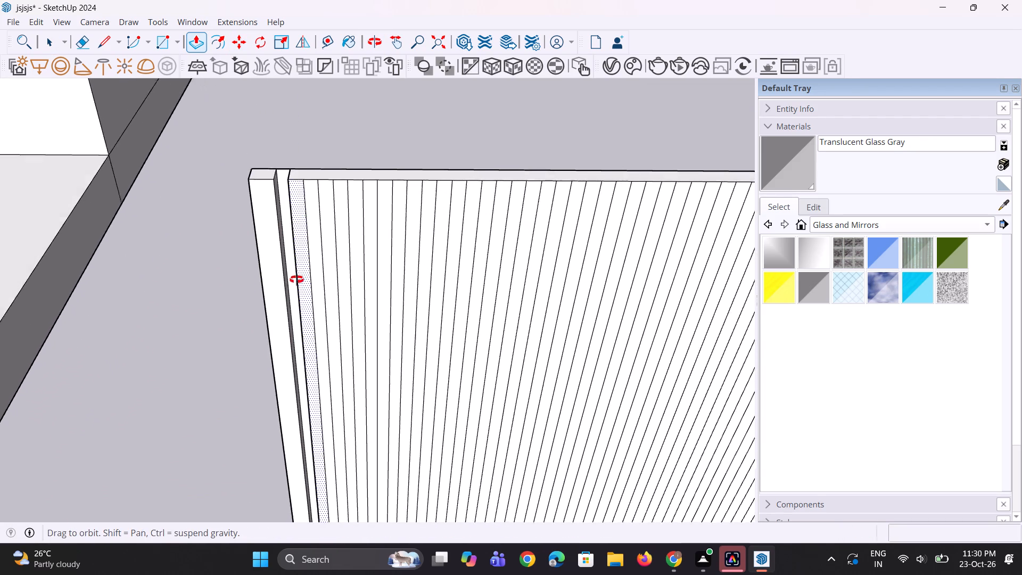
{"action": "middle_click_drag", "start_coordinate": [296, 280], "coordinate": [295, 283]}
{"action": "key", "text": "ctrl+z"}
Push the first seven alternate narrow strips, starting beside the panel's border, 3" through the gate panel to leave separate slats.
{"action": "scroll", "coordinate": [265, 282], "scroll_direction": "up", "scroll_amount": 2, "text": "ctrl"}
{"action": "left_click", "coordinate": [291, 260]}
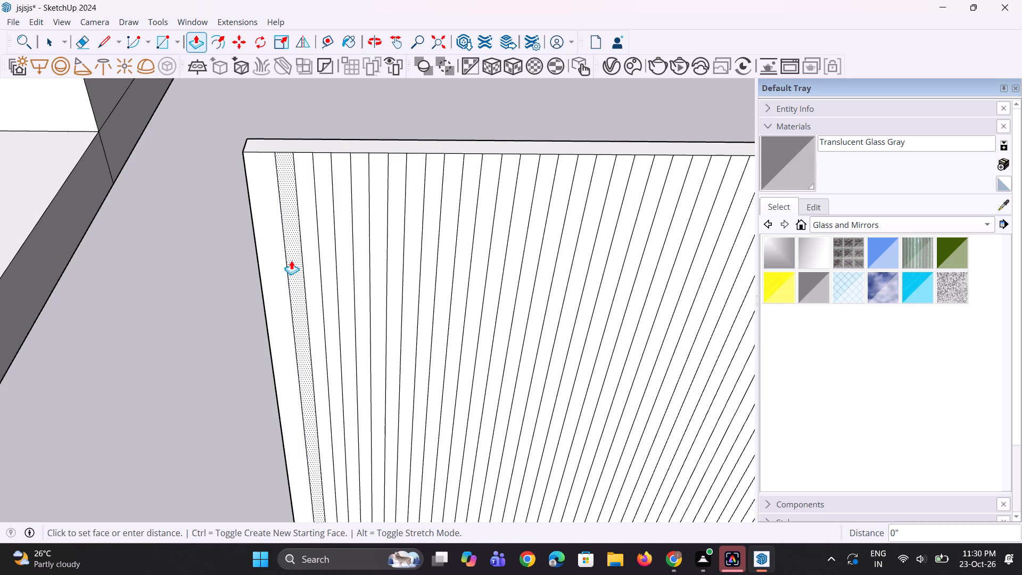
{"action": "left_click", "coordinate": [339, 138]}
{"action": "scroll", "coordinate": [320, 175], "scroll_direction": "up", "scroll_amount": 2}
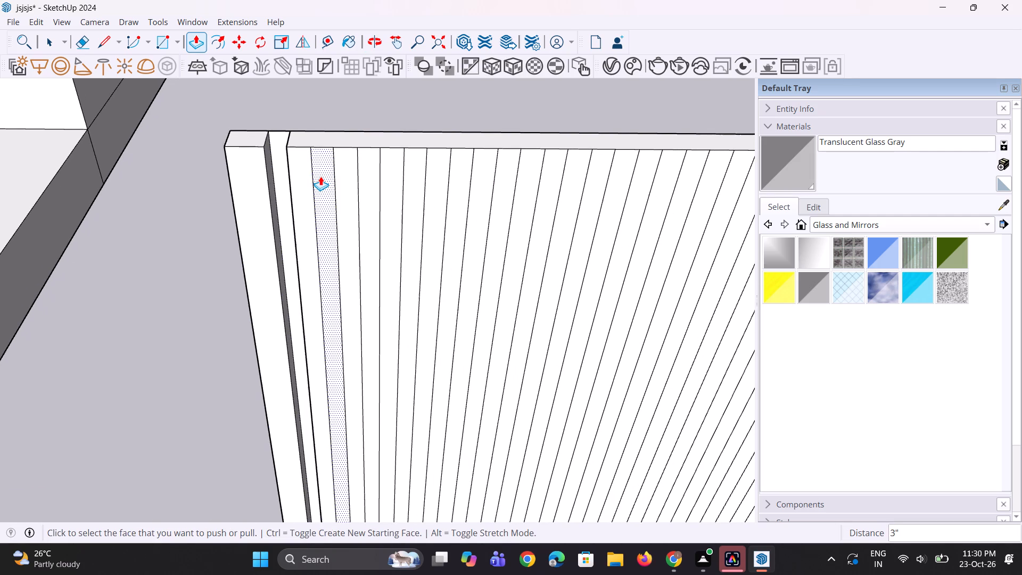
{"action": "double_click", "coordinate": [320, 176]}
{"action": "double_click", "coordinate": [361, 187]}
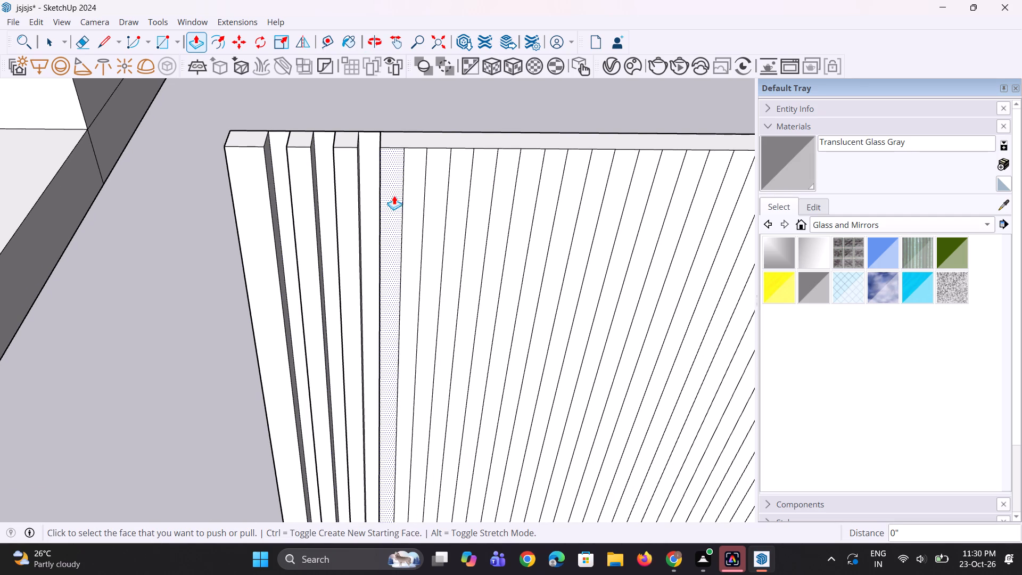
{"action": "double_click", "coordinate": [412, 206]}
{"action": "double_click", "coordinate": [458, 191]}
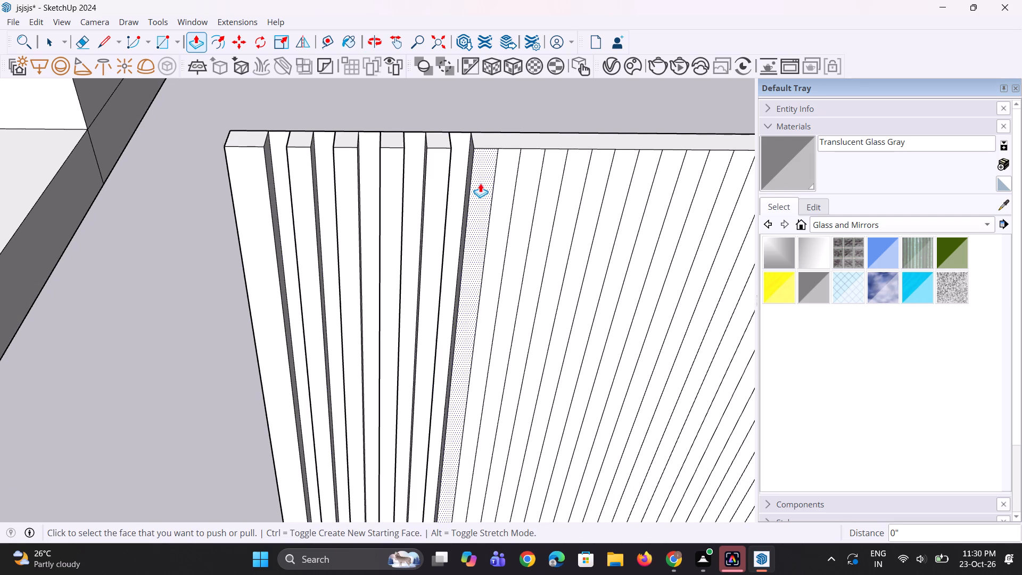
{"action": "double_click", "coordinate": [502, 191]}
{"action": "double_click", "coordinate": [544, 187]}
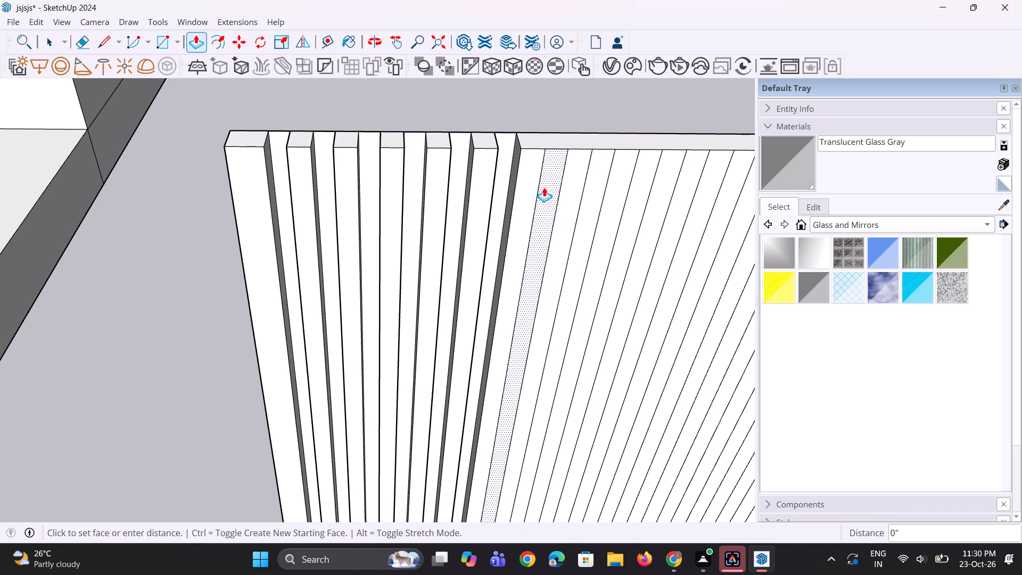
Push the next seven alternate narrow strips 3" through the gate panel, continuing from the open slats toward the far end.
{"action": "scroll", "coordinate": [318, 198], "scroll_direction": "down", "scroll_amount": 8}
{"action": "scroll", "coordinate": [459, 227], "scroll_direction": "up", "scroll_amount": 3}
{"action": "scroll", "coordinate": [304, 208], "scroll_direction": "down", "scroll_amount": 4}
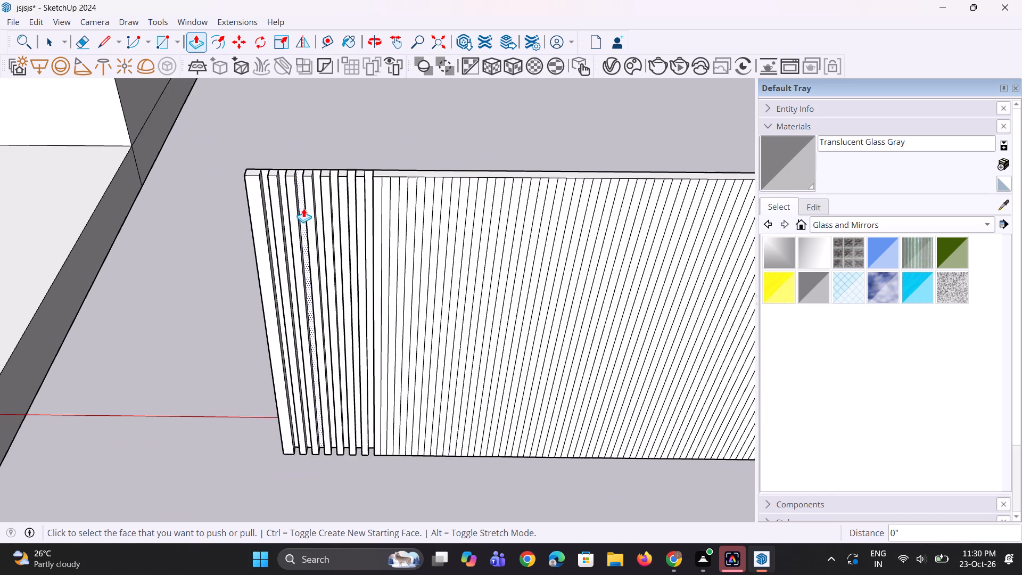
{"action": "scroll", "coordinate": [303, 208], "scroll_direction": "down", "scroll_amount": 9}
{"action": "scroll", "coordinate": [351, 209], "scroll_direction": "up", "scroll_amount": 9}
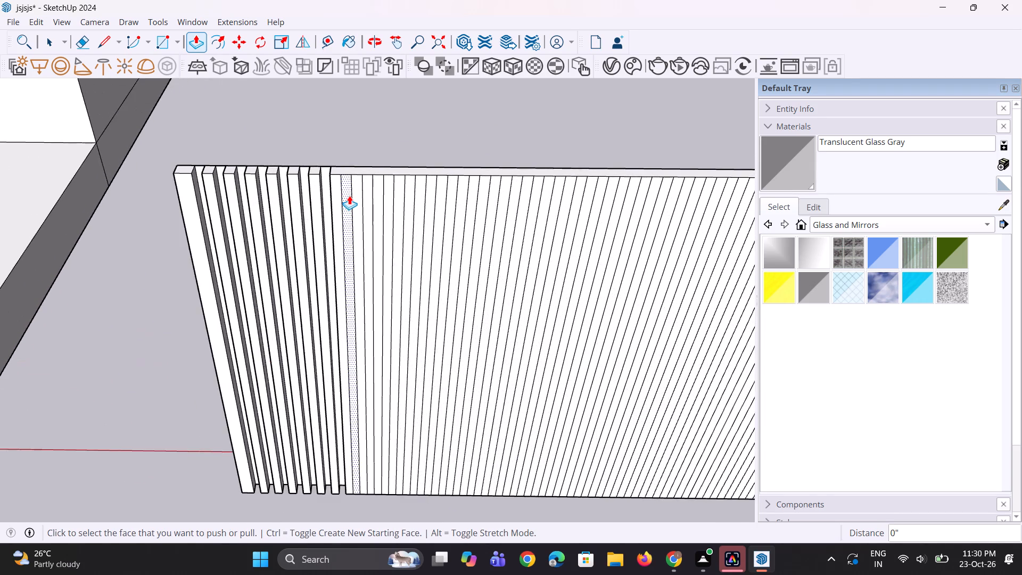
{"action": "scroll", "coordinate": [349, 195], "scroll_direction": "up", "scroll_amount": 3}
{"action": "double_click", "coordinate": [349, 193]}
{"action": "double_click", "coordinate": [371, 190]}
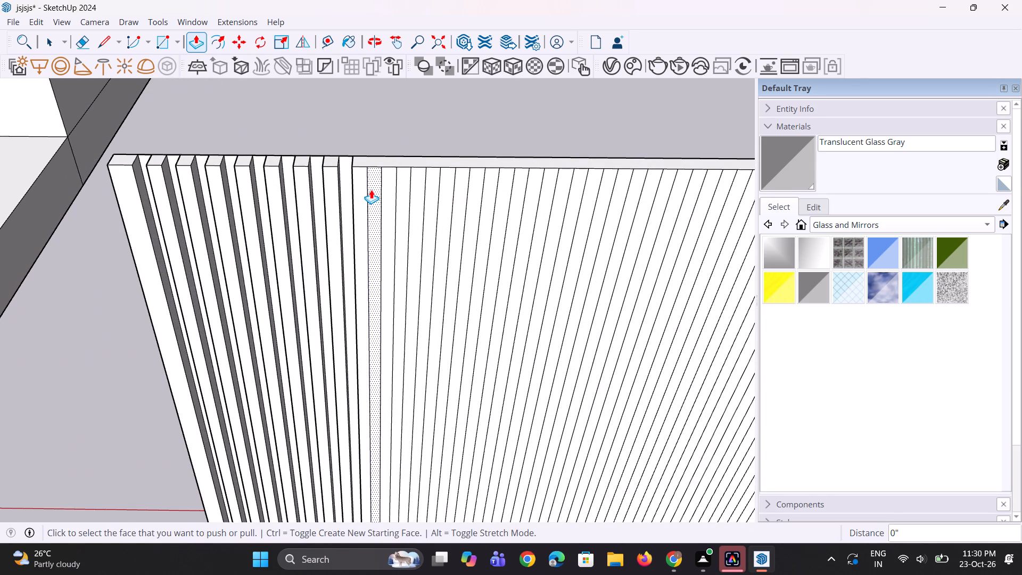
{"action": "double_click", "coordinate": [403, 196]}
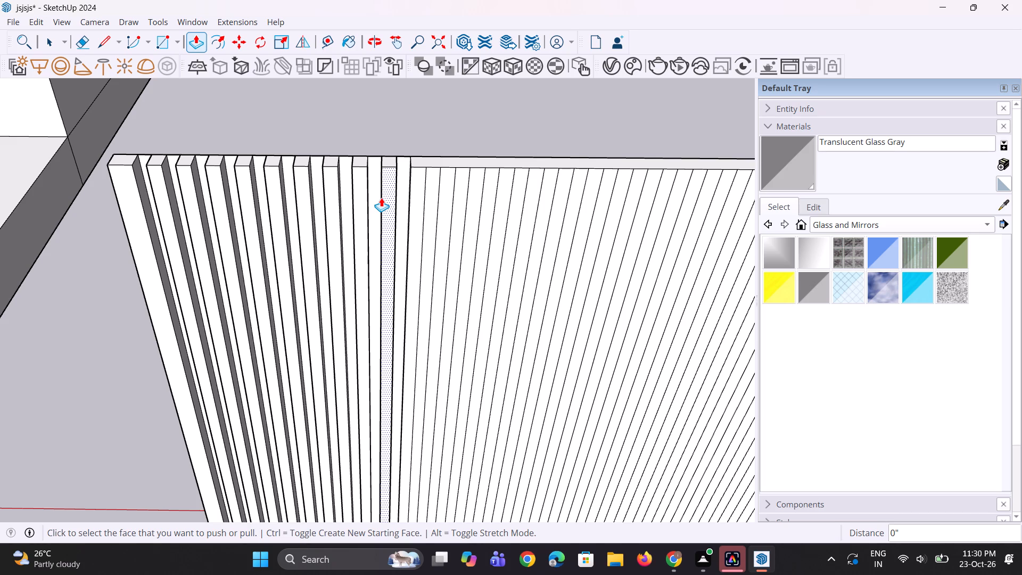
{"action": "scroll", "coordinate": [398, 161], "scroll_direction": "up", "scroll_amount": 1}
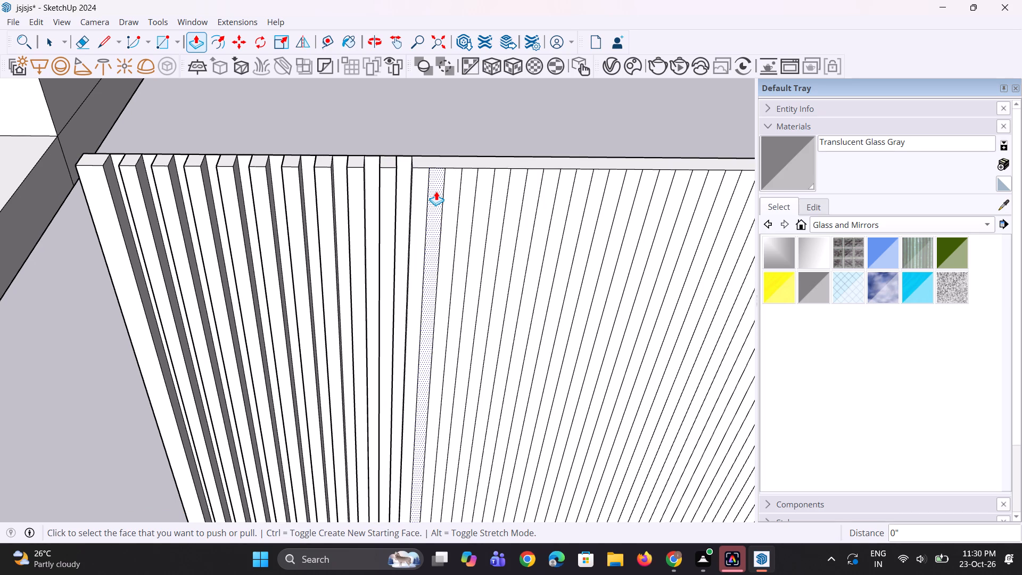
{"action": "double_click", "coordinate": [436, 191]}
{"action": "scroll", "coordinate": [380, 190], "scroll_direction": "down", "scroll_amount": 2}
{"action": "double_click", "coordinate": [452, 197]}
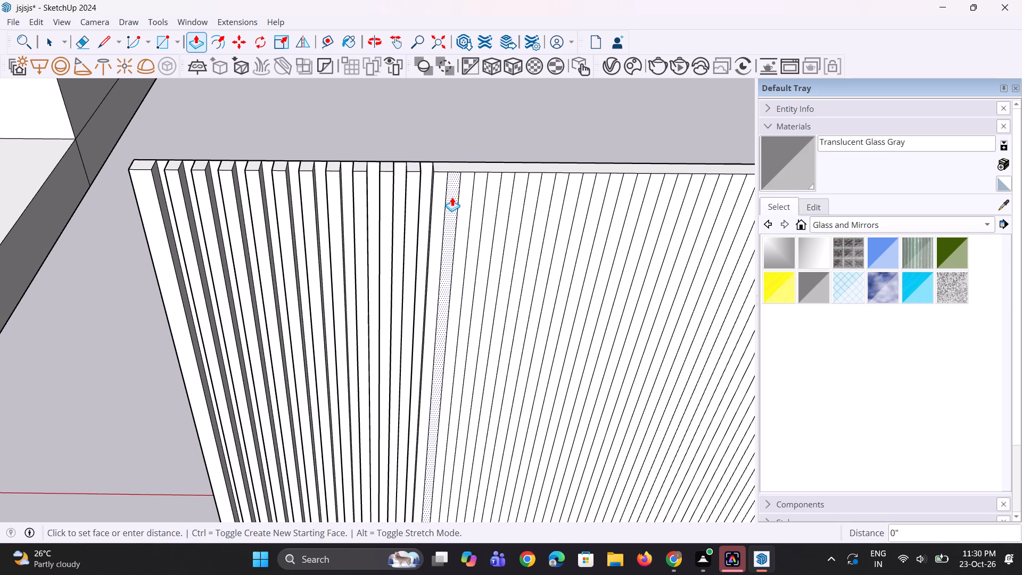
{"action": "double_click", "coordinate": [482, 194]}
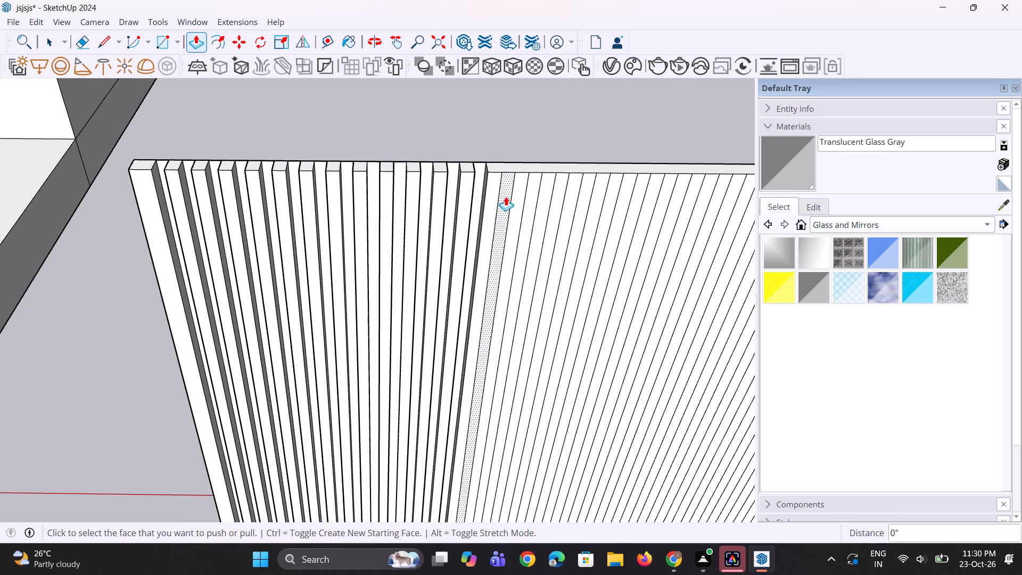
{"action": "double_click", "coordinate": [508, 198]}
Push the next six alternate narrow strips 3" through the gate panel, continuing from the open slats toward the far end.
{"action": "scroll", "coordinate": [387, 191], "scroll_direction": "down", "scroll_amount": 3}
{"action": "scroll", "coordinate": [478, 191], "scroll_direction": "up", "scroll_amount": 2}
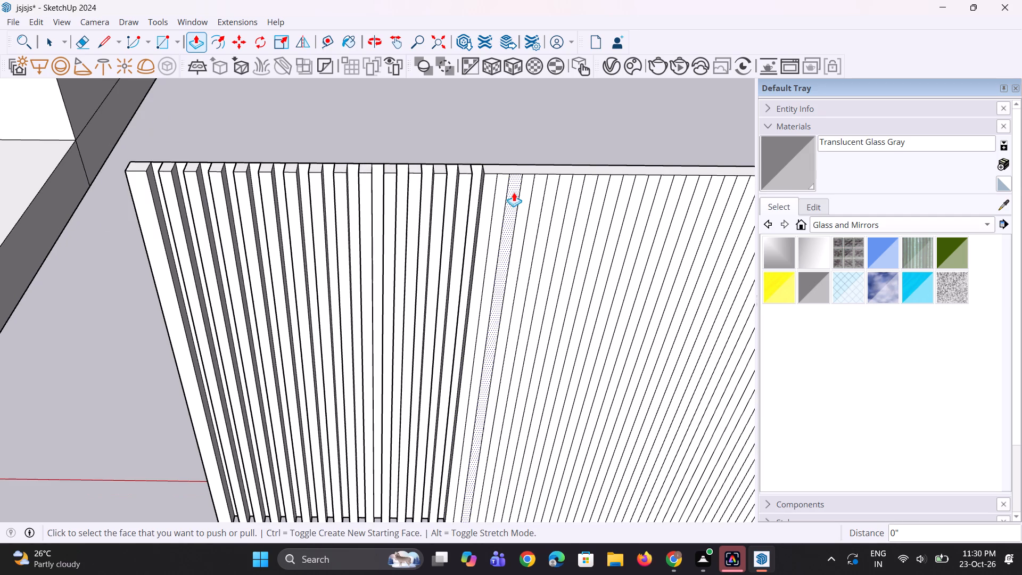
{"action": "scroll", "coordinate": [392, 227], "scroll_direction": "down", "scroll_amount": 4}
{"action": "scroll", "coordinate": [439, 212], "scroll_direction": "up", "scroll_amount": 1}
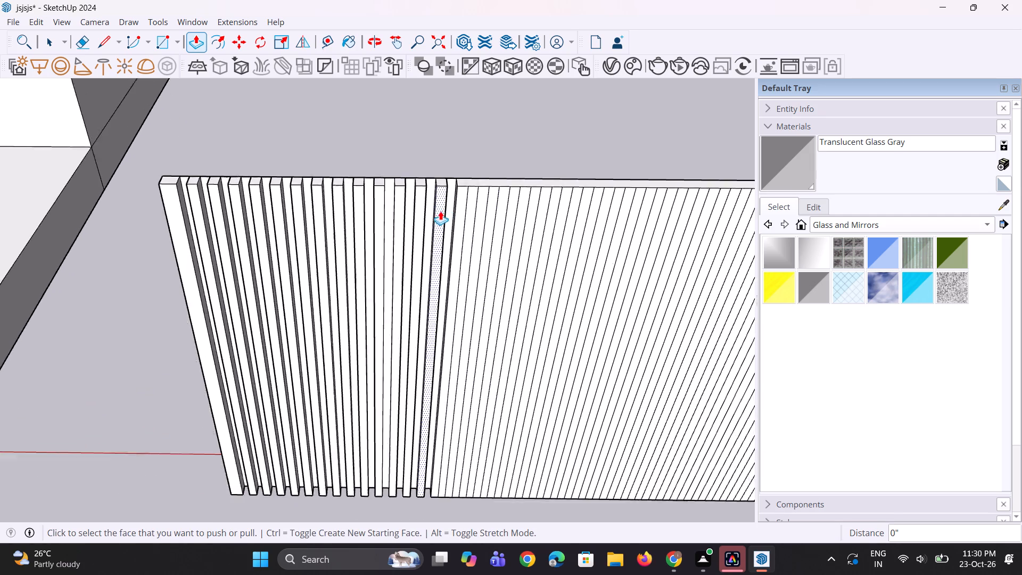
{"action": "scroll", "coordinate": [440, 211], "scroll_direction": "up", "scroll_amount": 5}
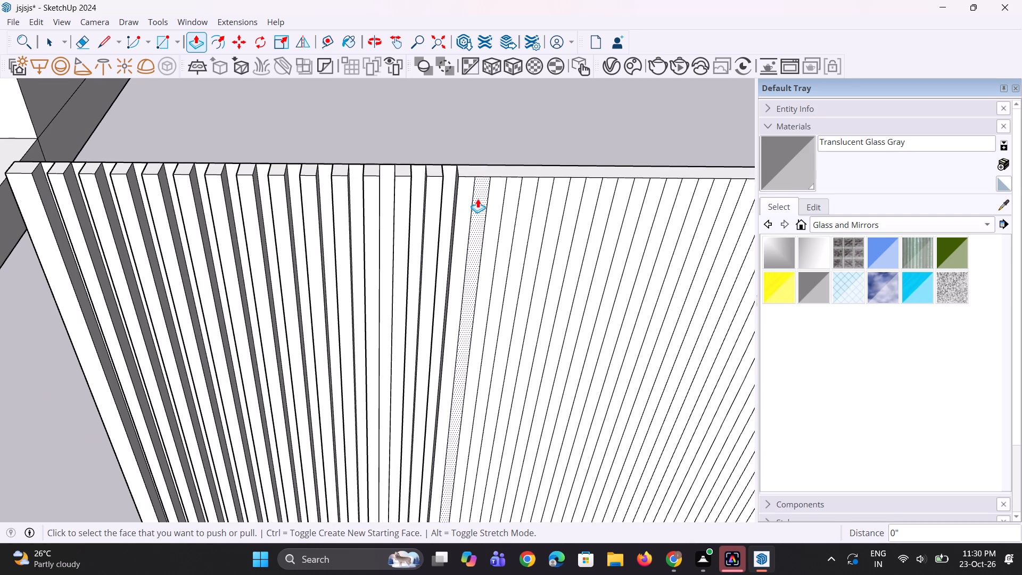
{"action": "double_click", "coordinate": [477, 199]}
{"action": "double_click", "coordinate": [513, 200]}
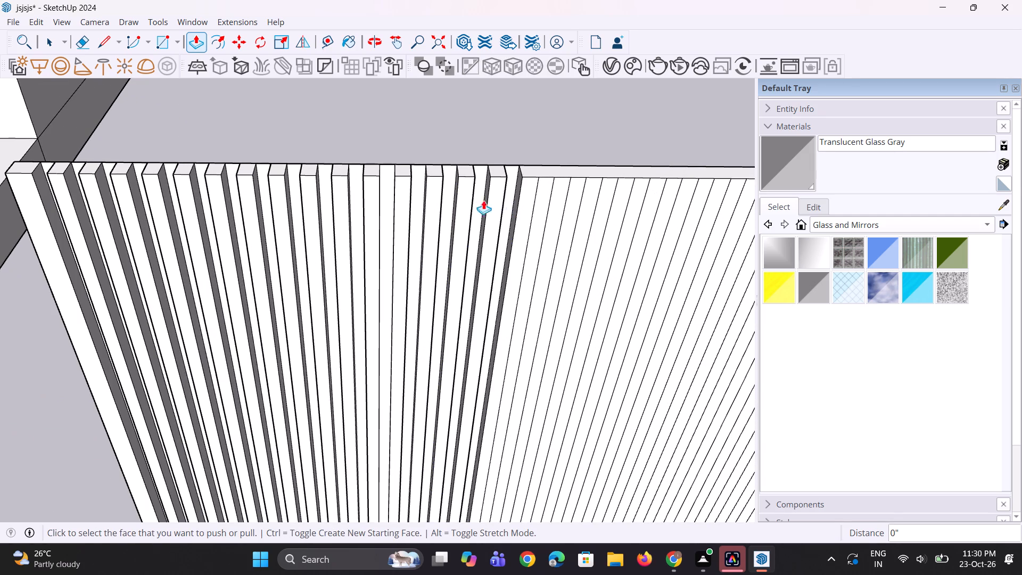
{"action": "scroll", "coordinate": [414, 208], "scroll_direction": "down", "scroll_amount": 6}
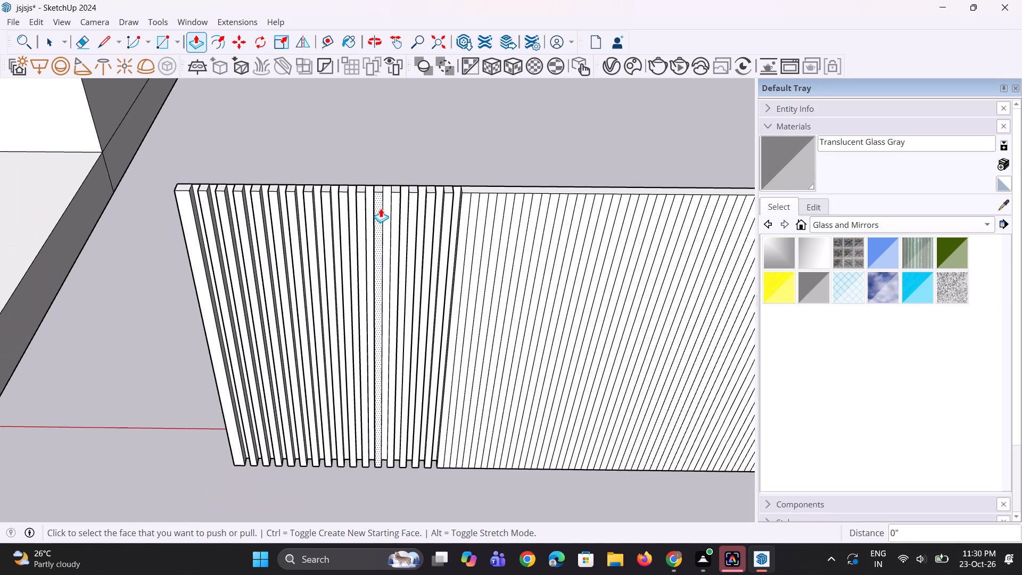
{"action": "scroll", "coordinate": [381, 208], "scroll_direction": "up", "scroll_amount": 1}
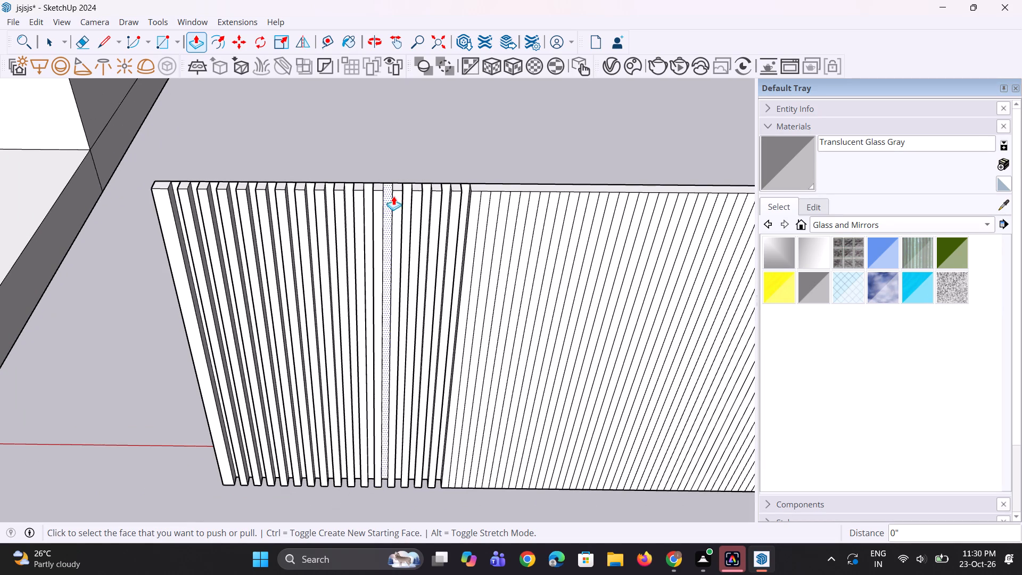
{"action": "scroll", "coordinate": [460, 199], "scroll_direction": "up", "scroll_amount": 6}
{"action": "double_click", "coordinate": [495, 195]}
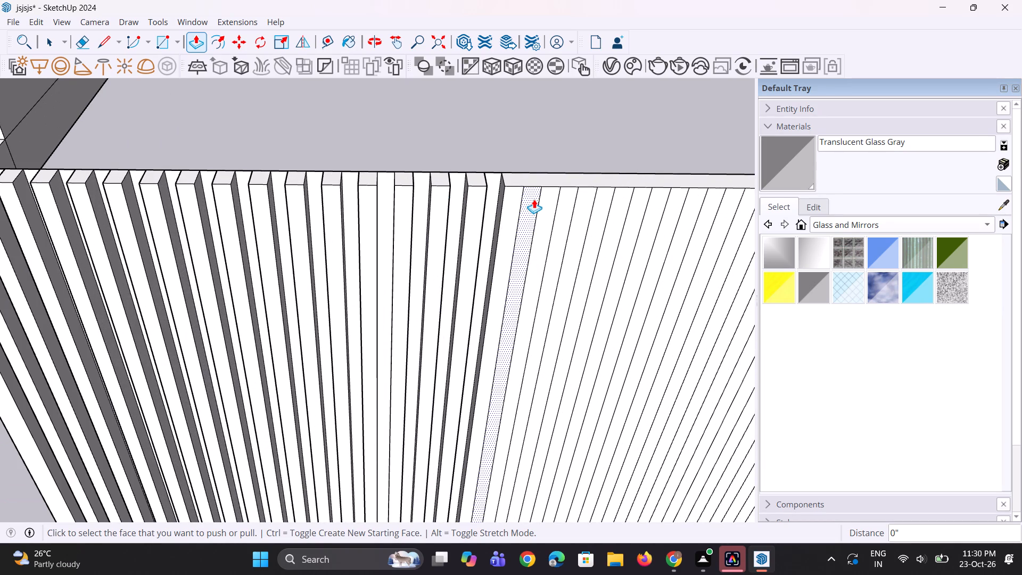
{"action": "double_click", "coordinate": [534, 199]}
{"action": "scroll", "coordinate": [394, 220], "scroll_direction": "down", "scroll_amount": 3}
{"action": "scroll", "coordinate": [495, 200], "scroll_direction": "up", "scroll_amount": 2}
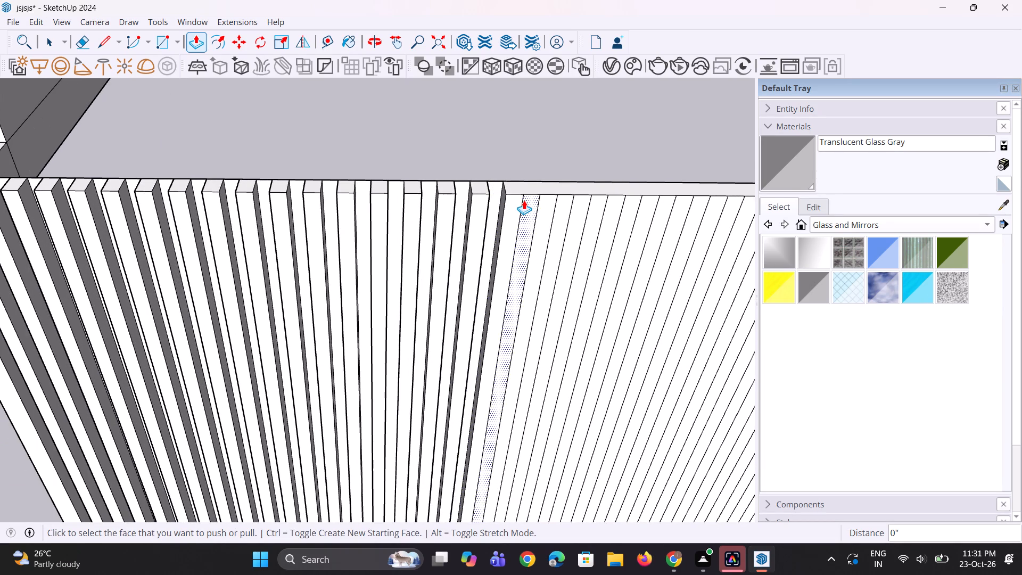
{"action": "double_click", "coordinate": [524, 200]}
{"action": "double_click", "coordinate": [565, 206]}
Push seven more alternate narrow strips 3" through the gate panel, continuing the row of open slats.
{"action": "scroll", "coordinate": [437, 216], "scroll_direction": "down", "scroll_amount": 3}
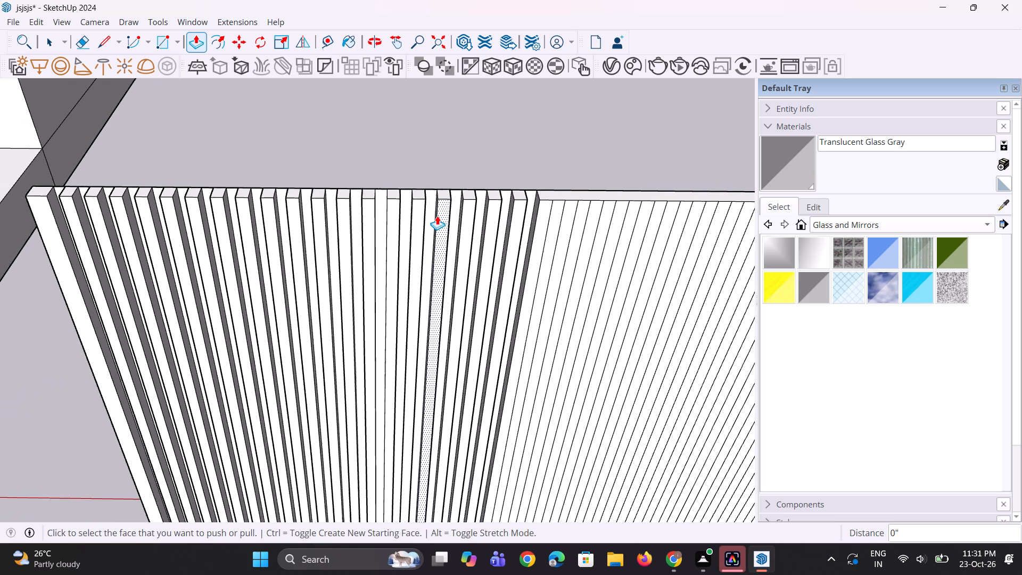
{"action": "scroll", "coordinate": [437, 216], "scroll_direction": "down", "scroll_amount": 3}
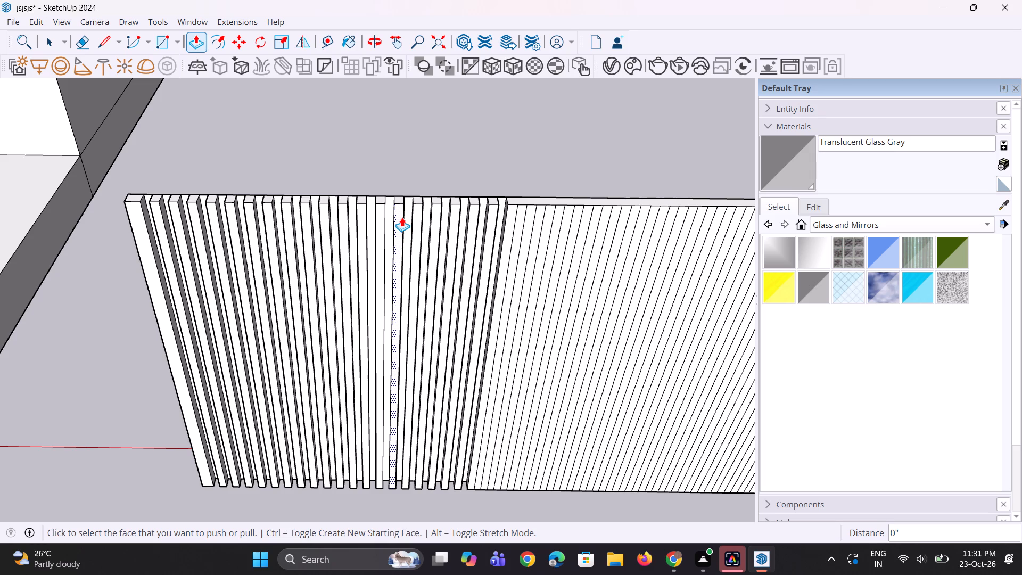
{"action": "scroll", "coordinate": [275, 150], "scroll_direction": "down", "scroll_amount": 3}
{"action": "scroll", "coordinate": [494, 219], "scroll_direction": "up", "scroll_amount": 2}
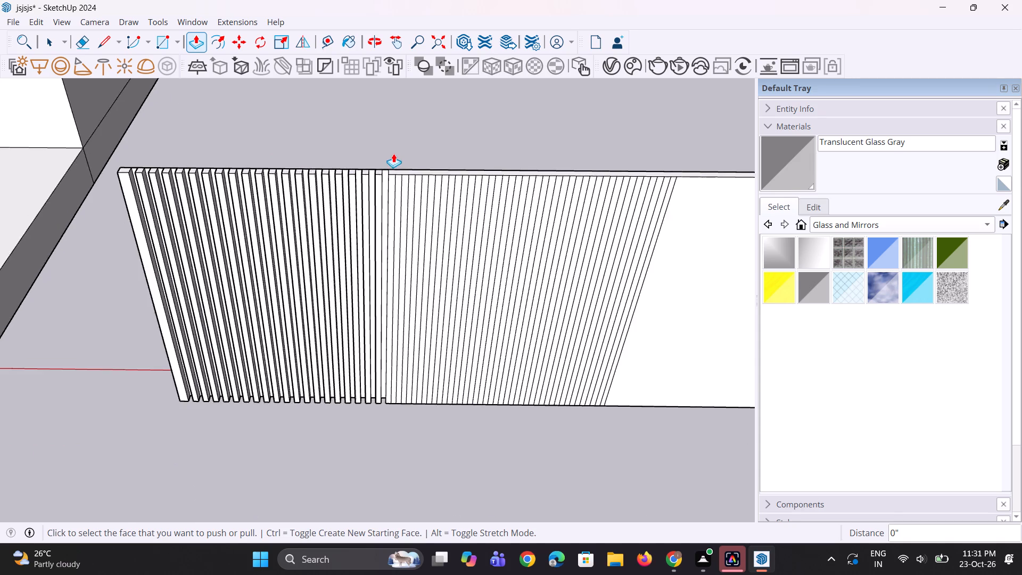
{"action": "scroll", "coordinate": [393, 153], "scroll_direction": "up", "scroll_amount": 5}
{"action": "double_click", "coordinate": [404, 225]}
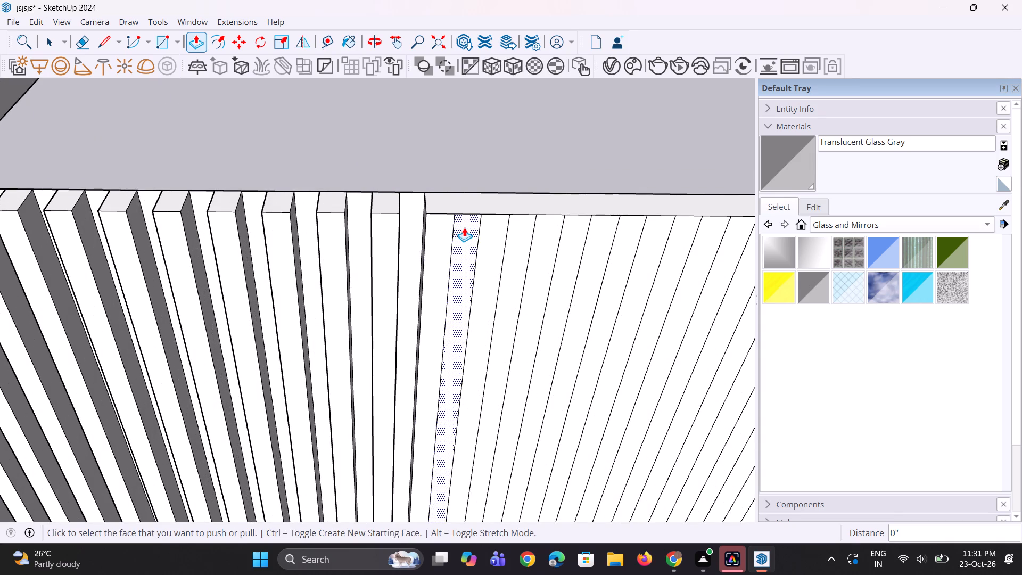
{"action": "double_click", "coordinate": [464, 227]}
{"action": "double_click", "coordinate": [508, 233]}
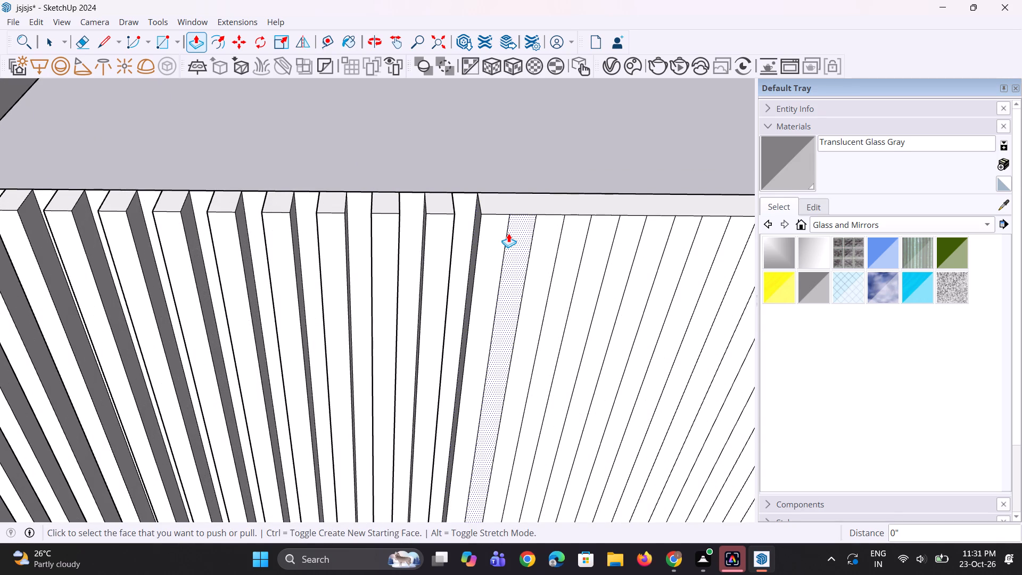
{"action": "scroll", "coordinate": [353, 171], "scroll_direction": "down", "scroll_amount": 4}
{"action": "scroll", "coordinate": [471, 194], "scroll_direction": "up", "scroll_amount": 2}
{"action": "scroll", "coordinate": [423, 194], "scroll_direction": "up", "scroll_amount": 1}
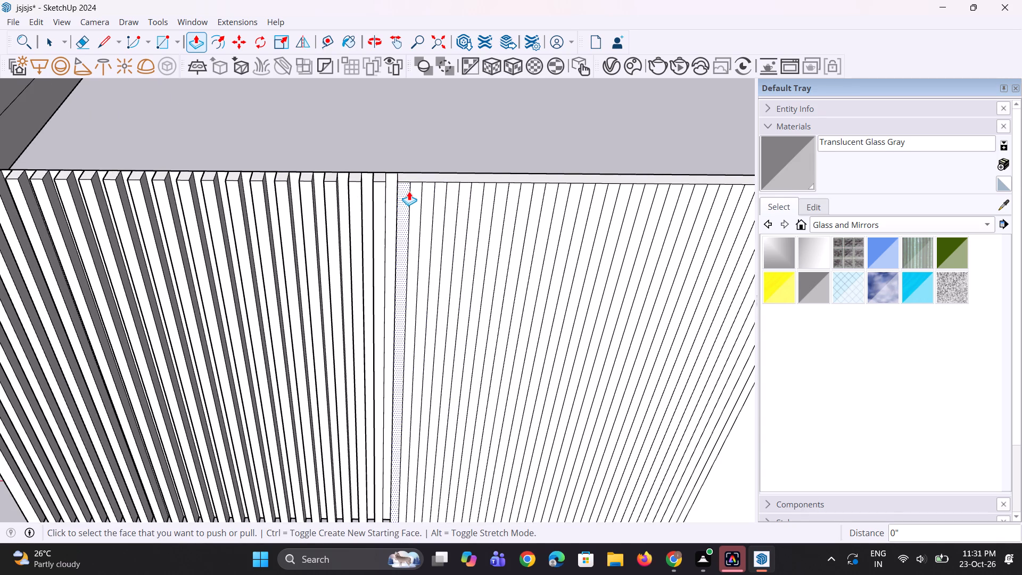
{"action": "double_click", "coordinate": [413, 192]}
{"action": "double_click", "coordinate": [441, 199]}
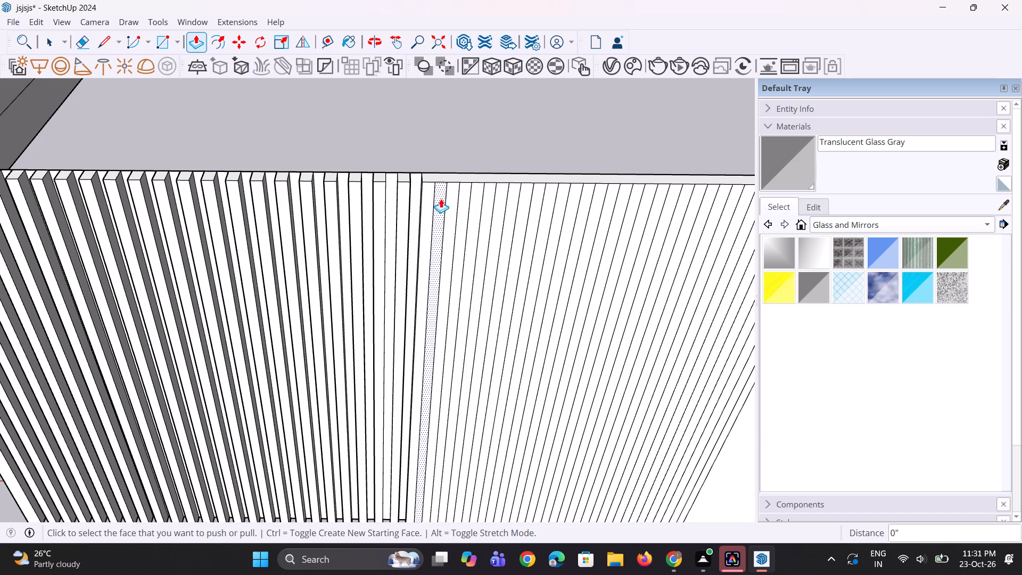
{"action": "double_click", "coordinate": [462, 197]}
{"action": "left_click", "coordinate": [492, 202]}
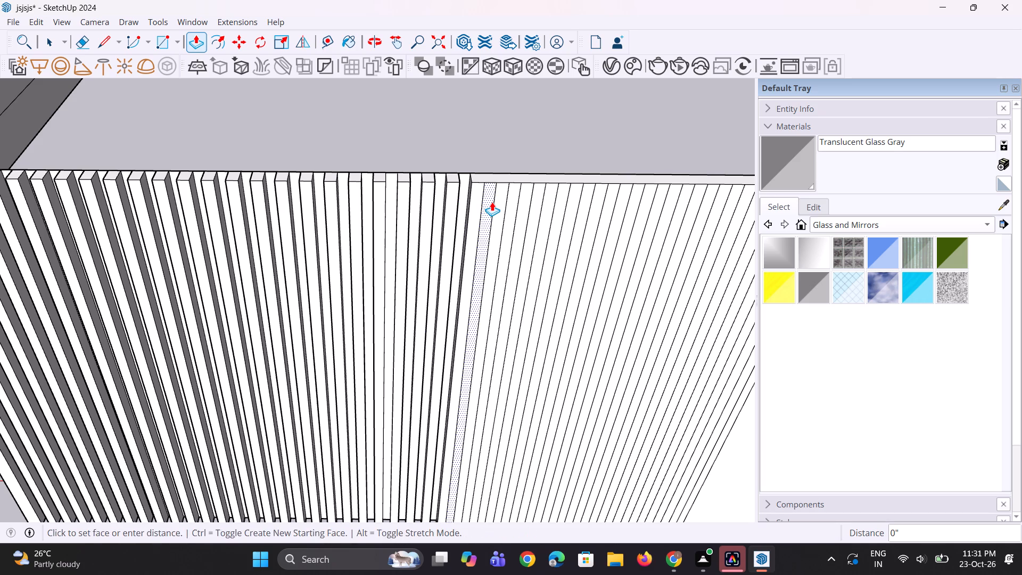
{"action": "left_click", "coordinate": [492, 202]}
Push another four alternate narrow strips 3" through the gate panel, directly after the last open gap.
{"action": "scroll", "coordinate": [508, 198], "scroll_direction": "up", "scroll_amount": 2}
{"action": "double_click", "coordinate": [509, 198]}
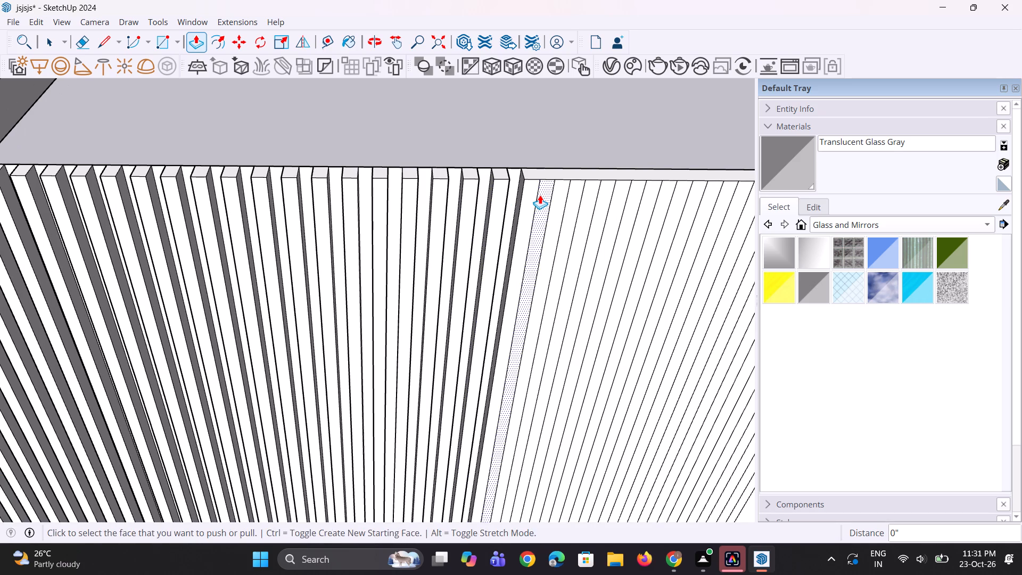
{"action": "double_click", "coordinate": [540, 195]}
{"action": "scroll", "coordinate": [498, 195], "scroll_direction": "down", "scroll_amount": 2}
{"action": "scroll", "coordinate": [567, 192], "scroll_direction": "up", "scroll_amount": 2}
{"action": "double_click", "coordinate": [567, 192]}
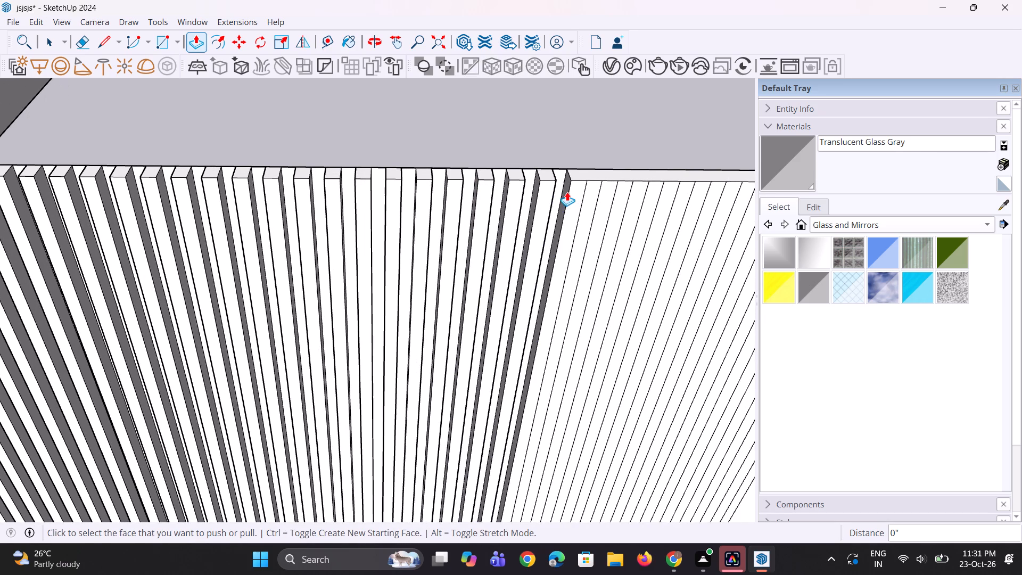
{"action": "double_click", "coordinate": [584, 202]}
{"action": "scroll", "coordinate": [527, 199], "scroll_direction": "down", "scroll_amount": 4}
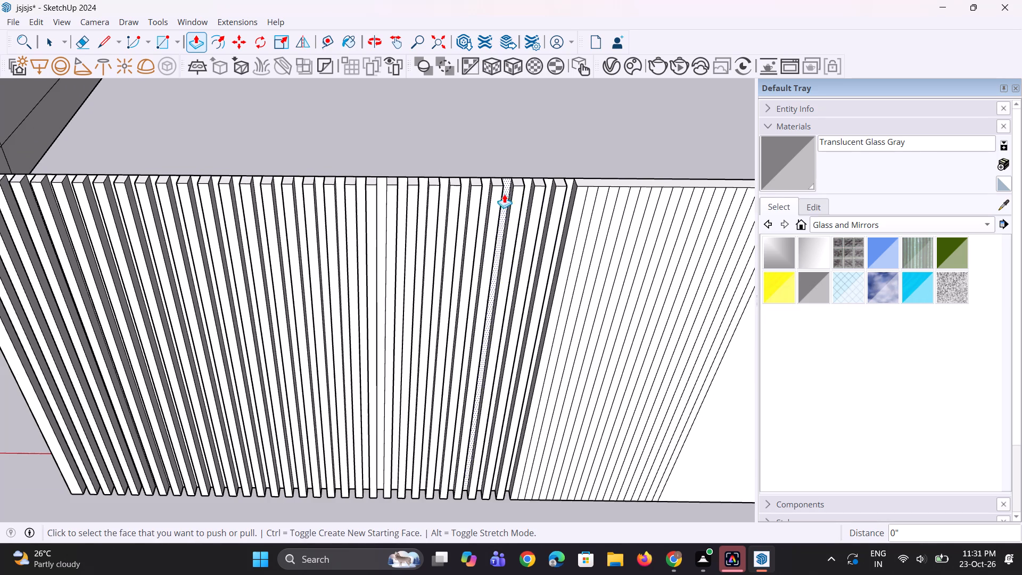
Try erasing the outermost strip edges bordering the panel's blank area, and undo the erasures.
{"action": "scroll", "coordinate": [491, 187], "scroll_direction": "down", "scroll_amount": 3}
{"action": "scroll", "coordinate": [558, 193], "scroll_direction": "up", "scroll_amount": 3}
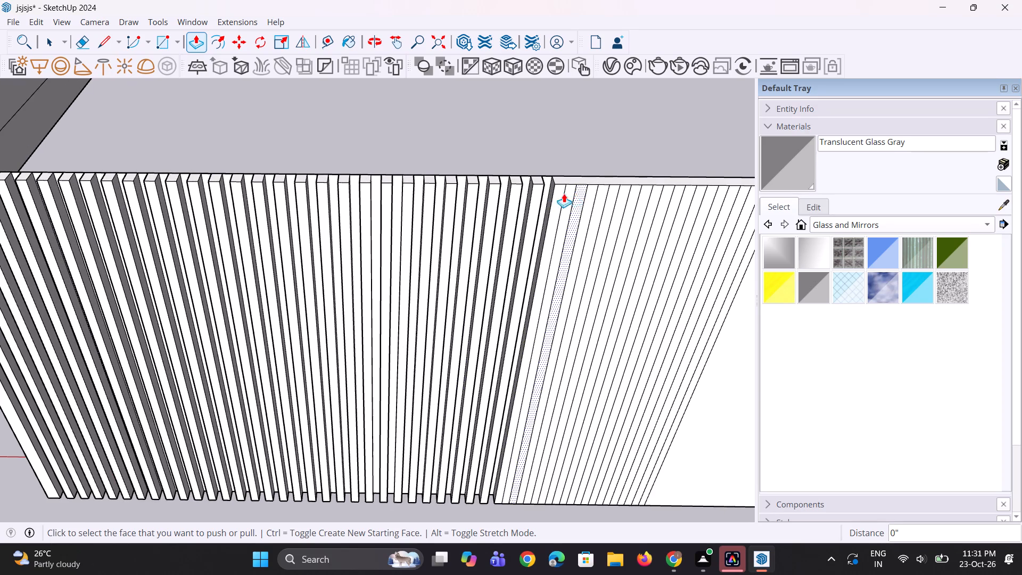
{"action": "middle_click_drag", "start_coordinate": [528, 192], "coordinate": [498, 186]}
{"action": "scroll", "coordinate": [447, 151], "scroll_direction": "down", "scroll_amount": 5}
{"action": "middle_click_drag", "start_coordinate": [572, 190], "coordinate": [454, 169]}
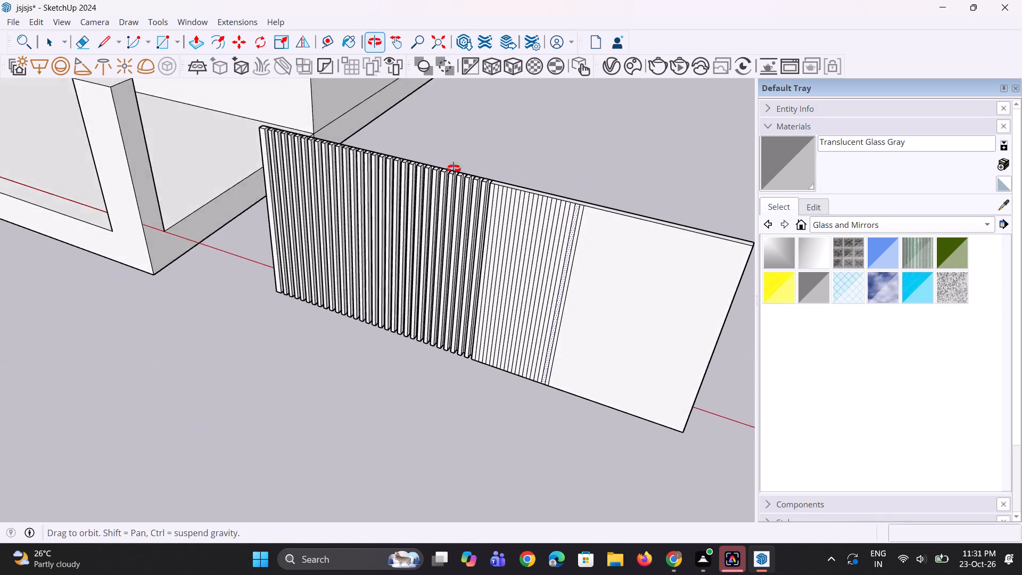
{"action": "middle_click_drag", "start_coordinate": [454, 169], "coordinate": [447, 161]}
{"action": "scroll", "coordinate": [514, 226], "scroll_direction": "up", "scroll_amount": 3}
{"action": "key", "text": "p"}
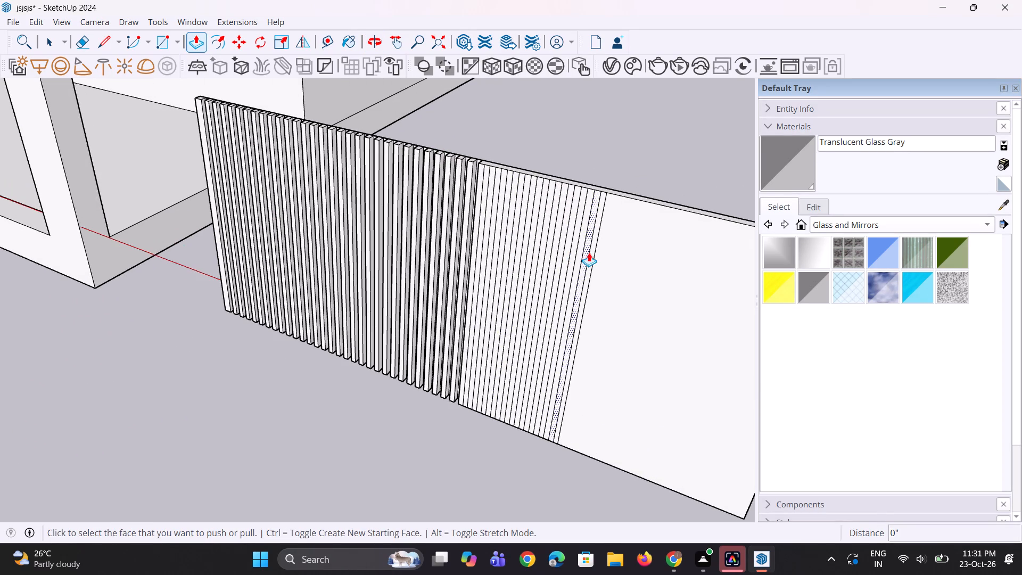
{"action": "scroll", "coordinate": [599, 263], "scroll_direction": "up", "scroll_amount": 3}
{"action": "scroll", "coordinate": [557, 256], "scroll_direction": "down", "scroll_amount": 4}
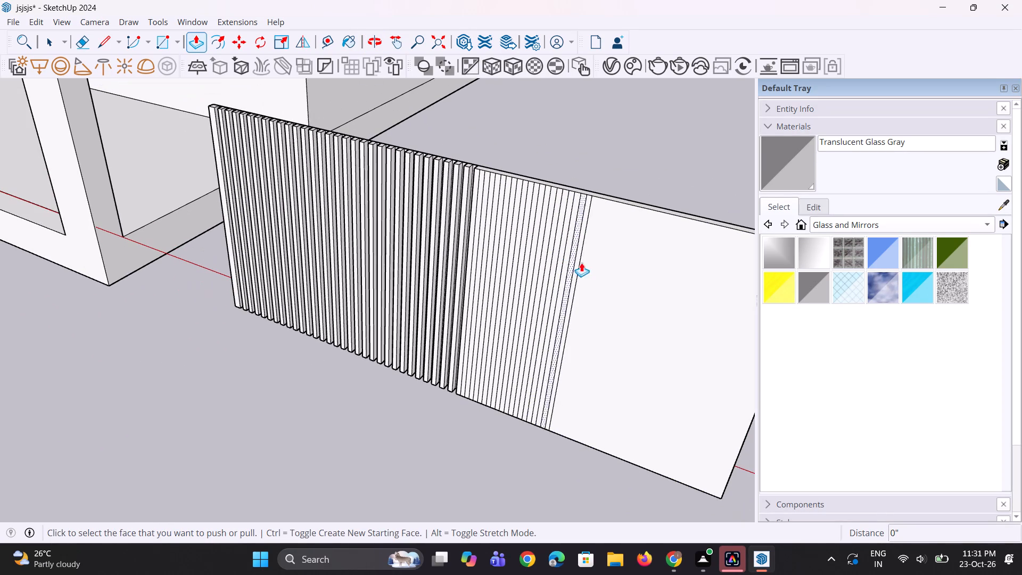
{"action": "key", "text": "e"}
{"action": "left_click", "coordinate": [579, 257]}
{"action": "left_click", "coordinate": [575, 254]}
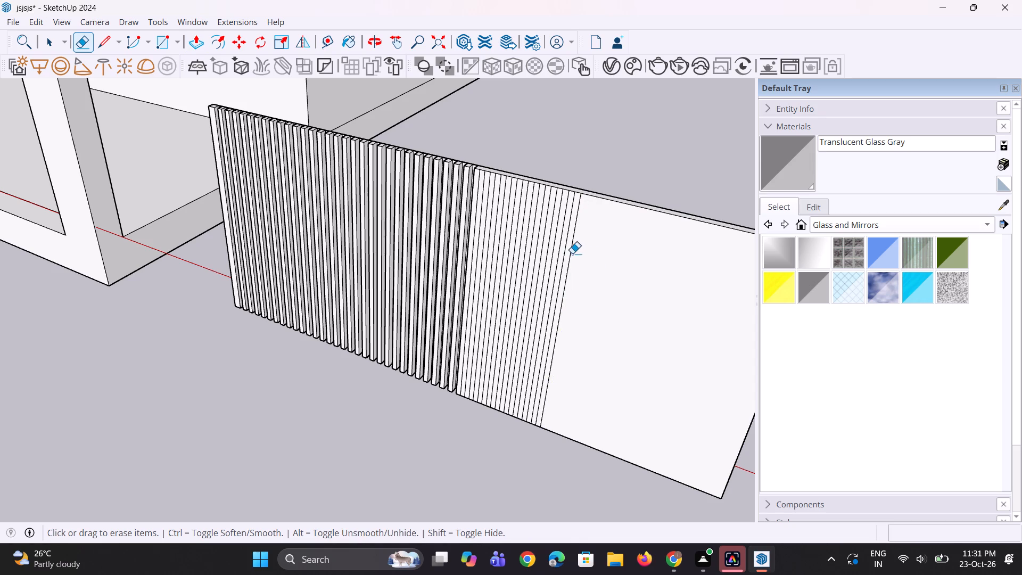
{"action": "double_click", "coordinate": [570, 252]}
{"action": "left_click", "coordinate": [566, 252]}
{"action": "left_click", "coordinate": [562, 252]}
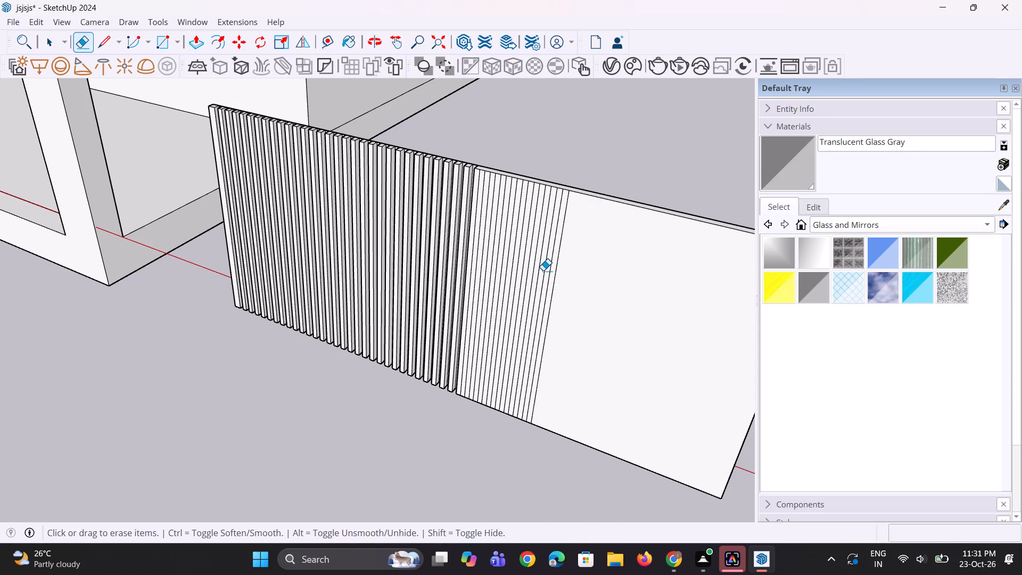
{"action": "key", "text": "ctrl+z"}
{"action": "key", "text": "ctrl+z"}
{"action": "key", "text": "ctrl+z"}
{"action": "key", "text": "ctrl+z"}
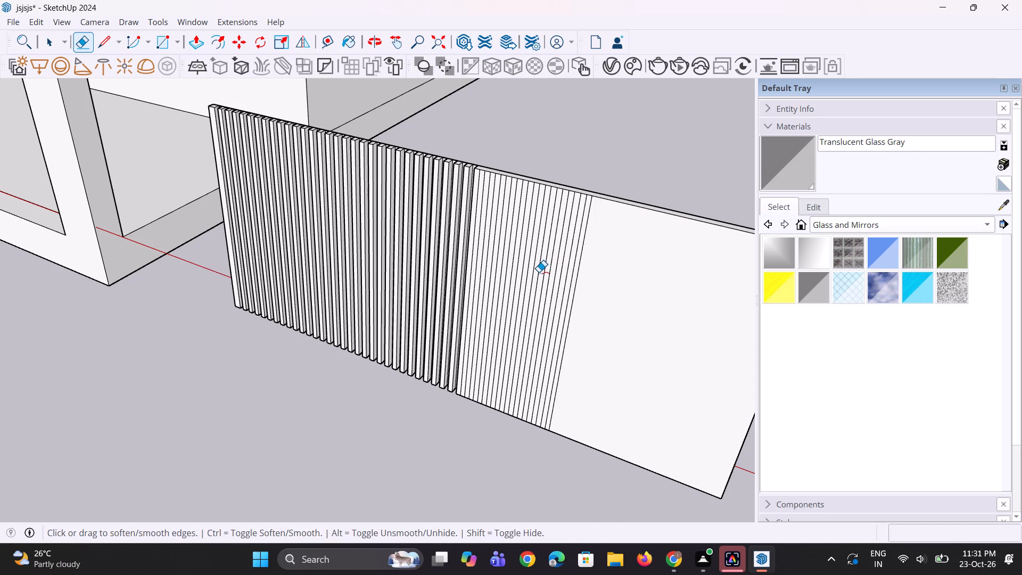
Push the next six alternate narrow strips 3" through the gate panel, continuing from the open slats toward the blank area.
{"action": "scroll", "coordinate": [493, 256], "scroll_direction": "down", "scroll_amount": 4}
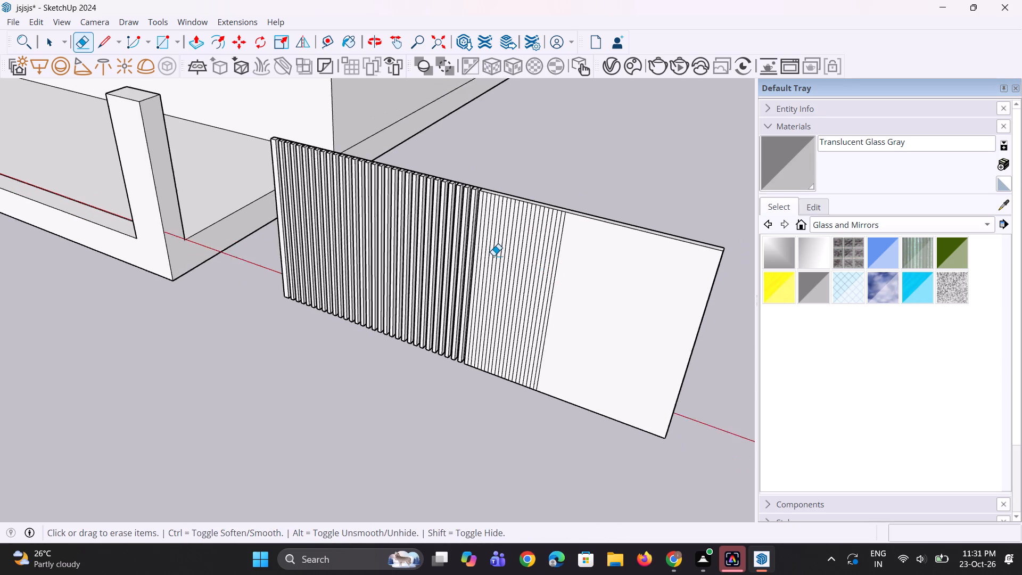
{"action": "middle_click_drag", "start_coordinate": [493, 256], "coordinate": [550, 250]}
{"action": "key", "text": "space"}
{"action": "key", "text": "space"}
{"action": "key", "text": "space"}
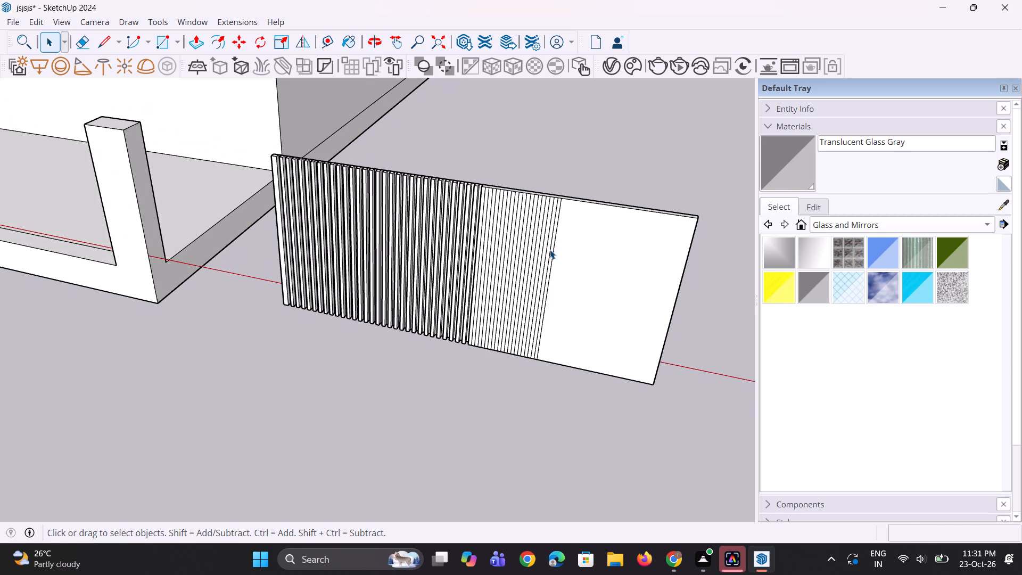
{"action": "scroll", "coordinate": [535, 213], "scroll_direction": "up", "scroll_amount": 2}
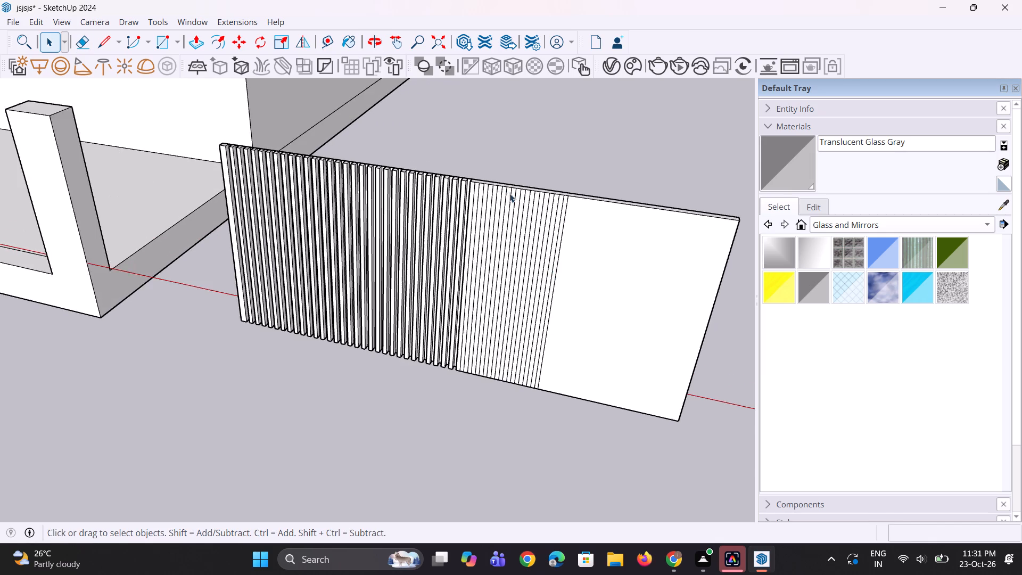
{"action": "scroll", "coordinate": [495, 184], "scroll_direction": "up", "scroll_amount": 8}
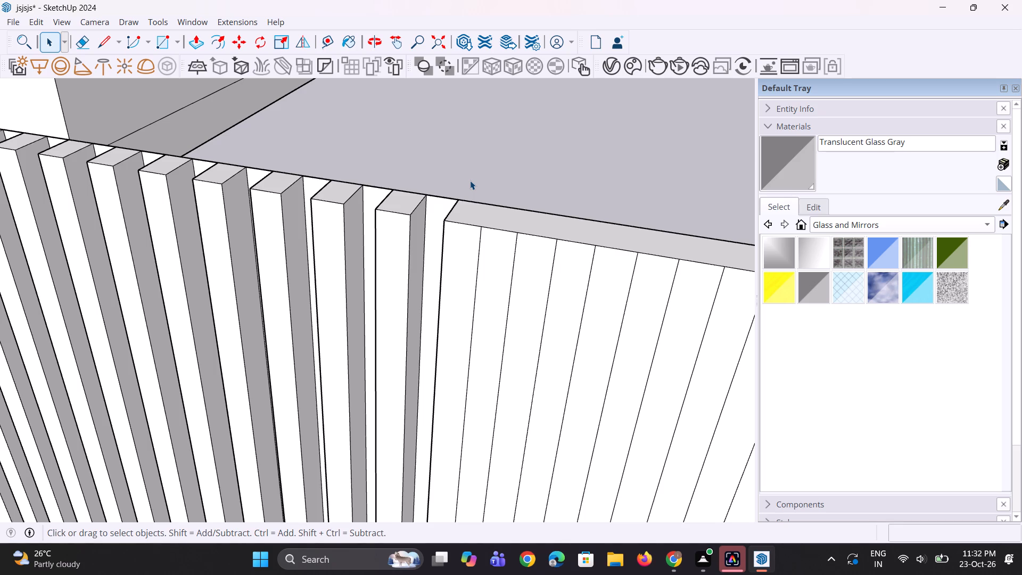
{"action": "key", "text": "p"}
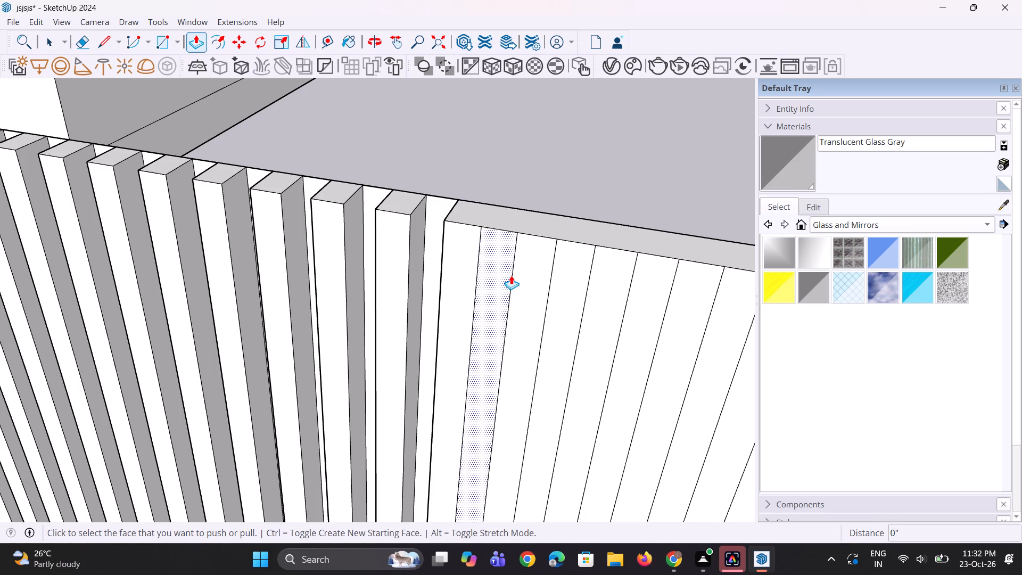
{"action": "double_click", "coordinate": [502, 261]}
{"action": "double_click", "coordinate": [576, 284]}
{"action": "scroll", "coordinate": [466, 256], "scroll_direction": "down", "scroll_amount": 4}
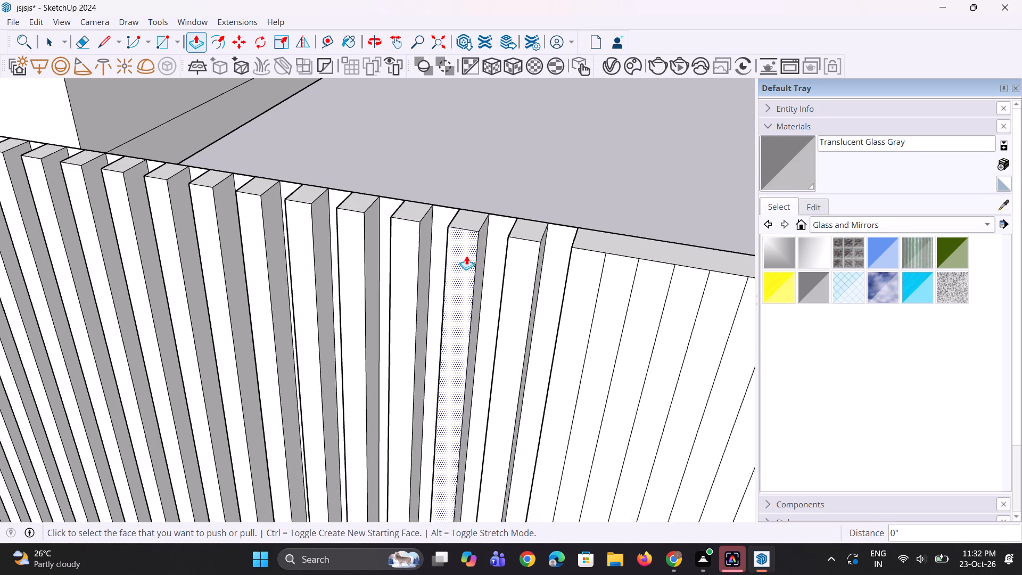
{"action": "scroll", "coordinate": [550, 281], "scroll_direction": "up", "scroll_amount": 2}
{"action": "double_click", "coordinate": [592, 291]}
{"action": "scroll", "coordinate": [503, 267], "scroll_direction": "down", "scroll_amount": 4}
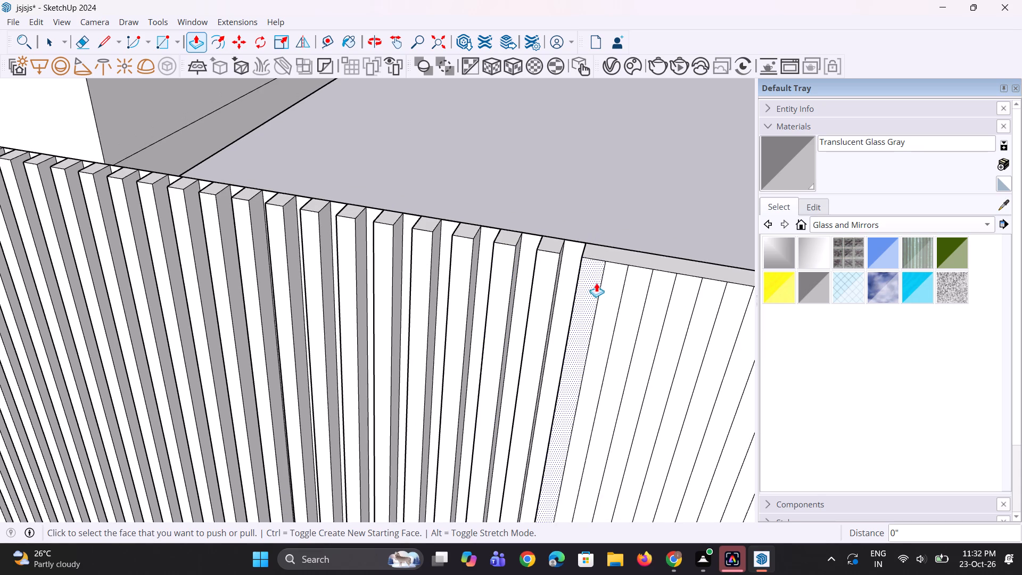
{"action": "double_click", "coordinate": [603, 289]}
{"action": "scroll", "coordinate": [573, 281], "scroll_direction": "down", "scroll_amount": 4}
{"action": "double_click", "coordinate": [632, 298]}
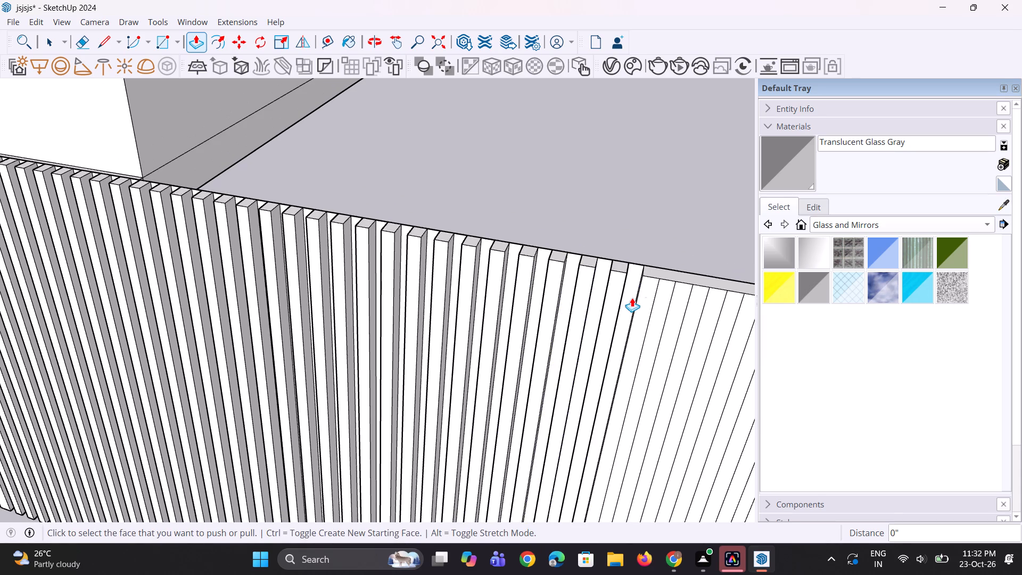
{"action": "double_click", "coordinate": [660, 310]}
{"action": "scroll", "coordinate": [483, 265], "scroll_direction": "down", "scroll_amount": 4}
{"action": "scroll", "coordinate": [614, 287], "scroll_direction": "up", "scroll_amount": 2}
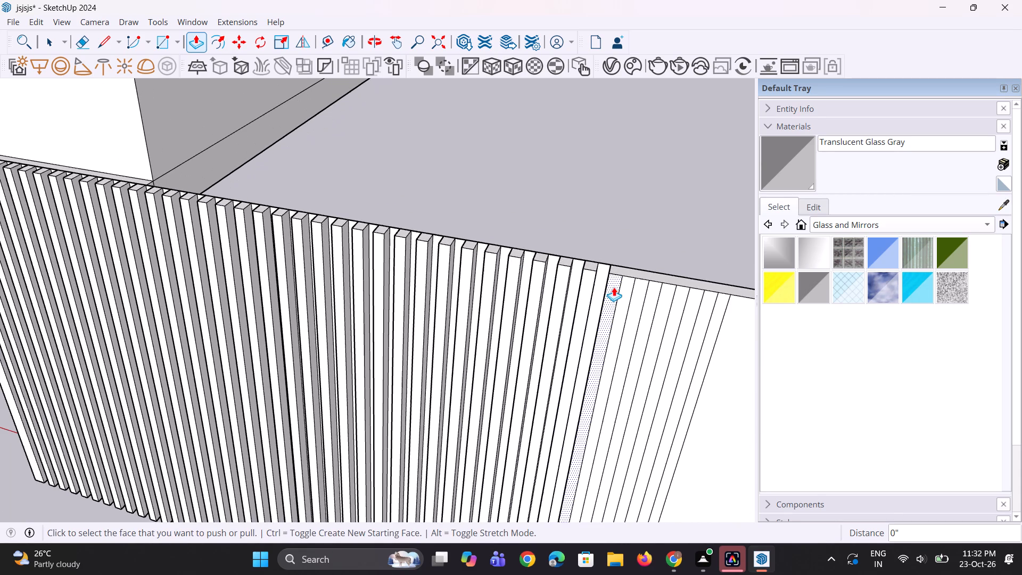
Push the last four alternate narrow strips 3" through the gate panel, up to the blank area.
{"action": "double_click", "coordinate": [619, 298]}
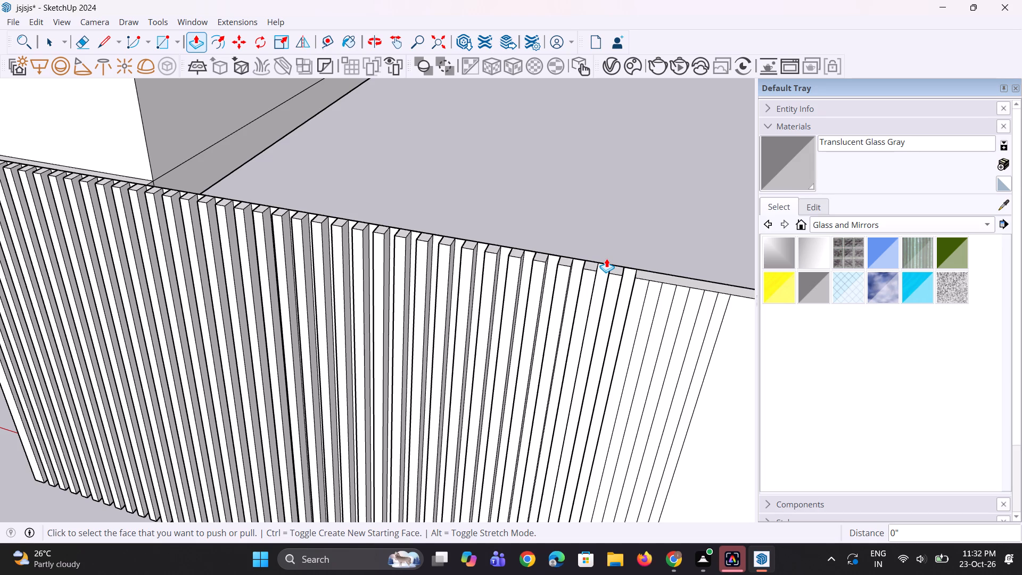
{"action": "double_click", "coordinate": [647, 292]}
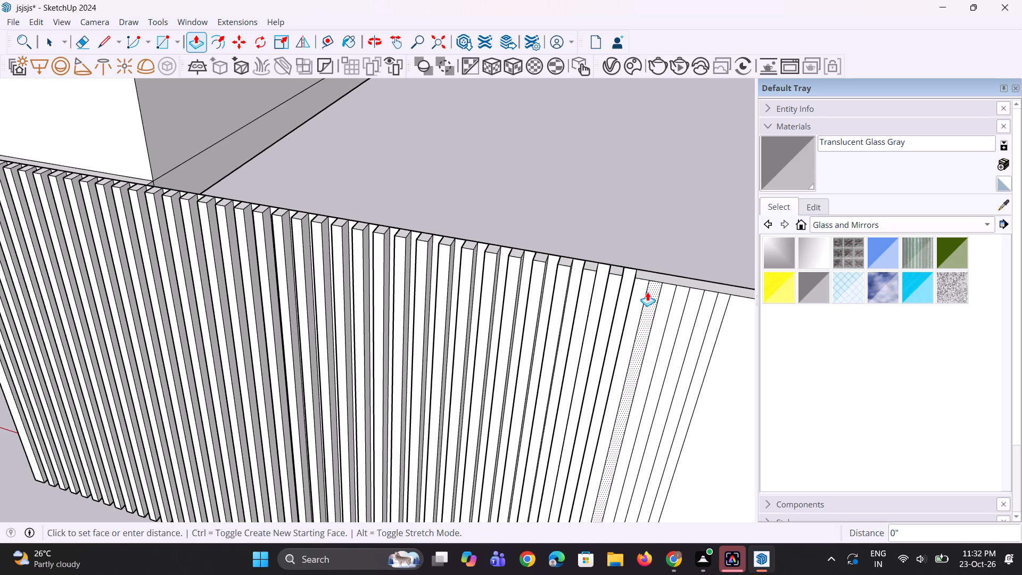
{"action": "double_click", "coordinate": [682, 297]}
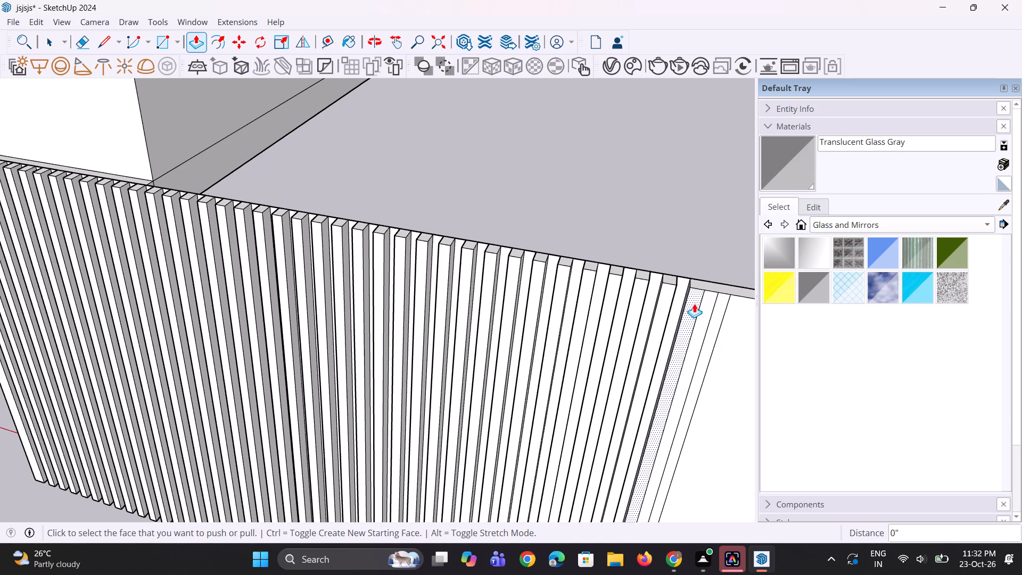
{"action": "double_click", "coordinate": [702, 311]}
Examine the slatted gate panel beside the boundary wall opening from several angles and distances.
{"action": "scroll", "coordinate": [615, 259], "scroll_direction": "down", "scroll_amount": 11}
{"action": "middle_click_drag", "start_coordinate": [647, 307], "coordinate": [637, 210]}
{"action": "scroll", "coordinate": [647, 307], "scroll_direction": "up", "scroll_amount": 1}
{"action": "scroll", "coordinate": [607, 289], "scroll_direction": "down", "scroll_amount": 3}
{"action": "middle_click_drag", "start_coordinate": [590, 311], "coordinate": [634, 316]}
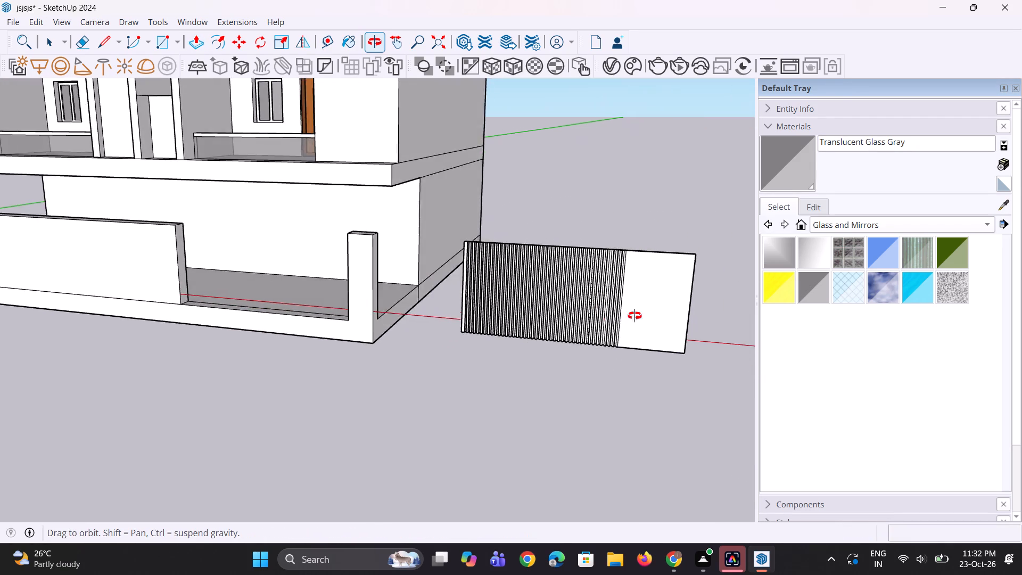
{"action": "middle_click_drag", "start_coordinate": [634, 316], "coordinate": [658, 269]}
{"action": "key", "text": "space"}
{"action": "scroll", "coordinate": [434, 270], "scroll_direction": "up", "scroll_amount": 4}
{"action": "key", "text": "space"}
{"action": "scroll", "coordinate": [500, 234], "scroll_direction": "up", "scroll_amount": 4}
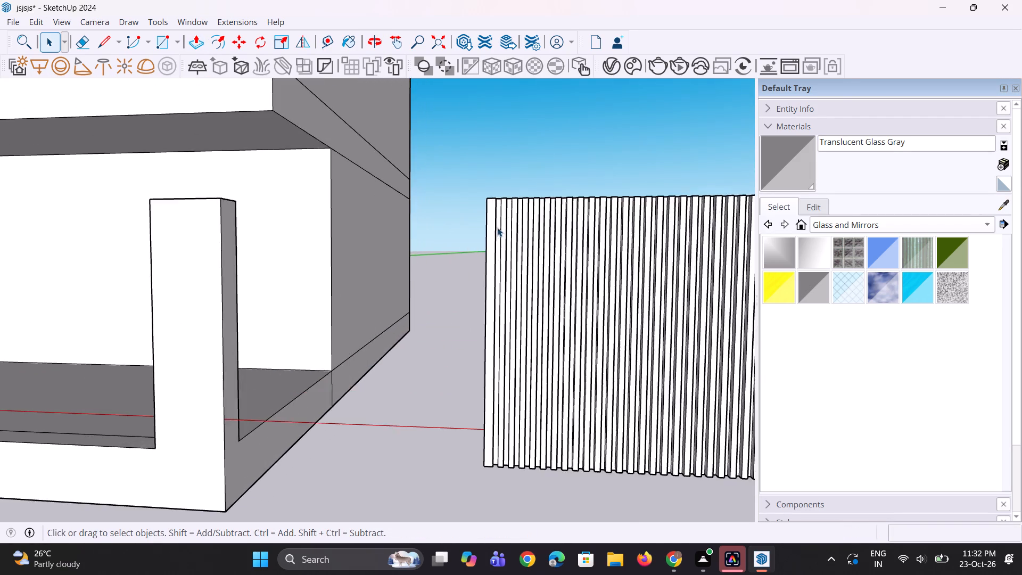
{"action": "scroll", "coordinate": [497, 227], "scroll_direction": "up", "scroll_amount": 7}
{"action": "middle_click_drag", "start_coordinate": [489, 229], "coordinate": [398, 290]}
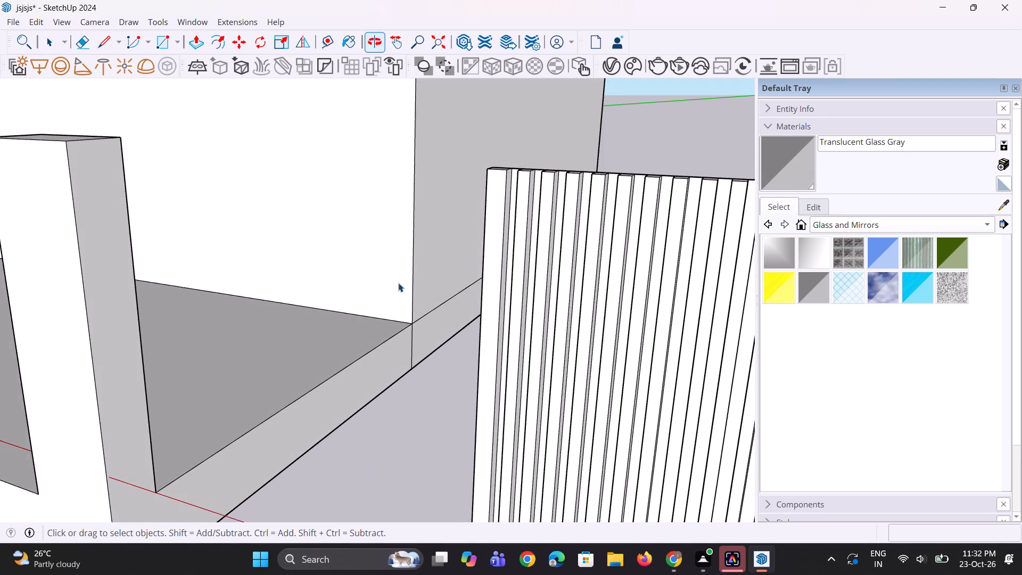
{"action": "scroll", "coordinate": [397, 276], "scroll_direction": "down", "scroll_amount": 9}
{"action": "scroll", "coordinate": [435, 291], "scroll_direction": "up", "scroll_amount": 3}
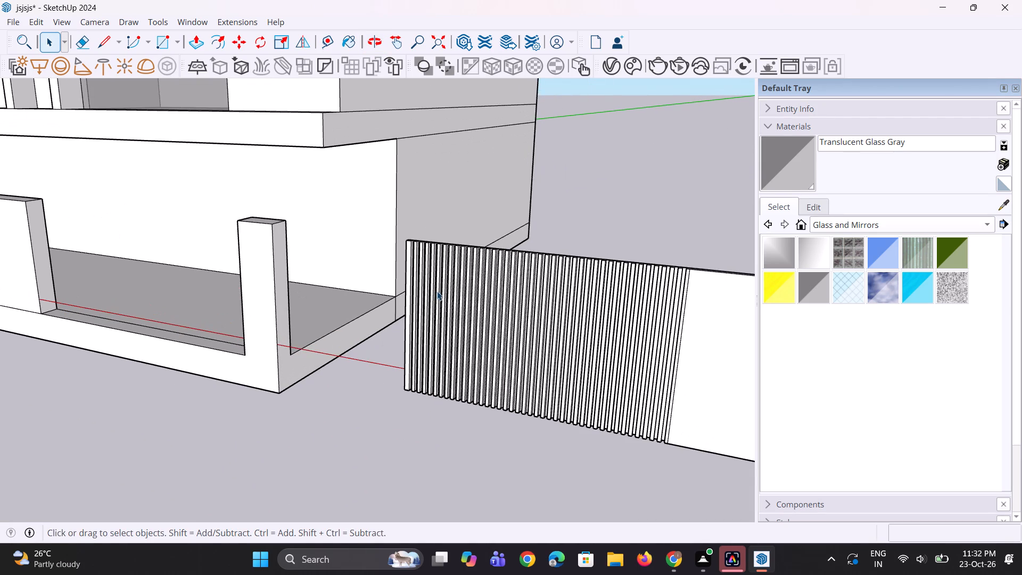
{"action": "scroll", "coordinate": [442, 287], "scroll_direction": "up", "scroll_amount": 2}
{"action": "scroll", "coordinate": [442, 287], "scroll_direction": "down", "scroll_amount": 4}
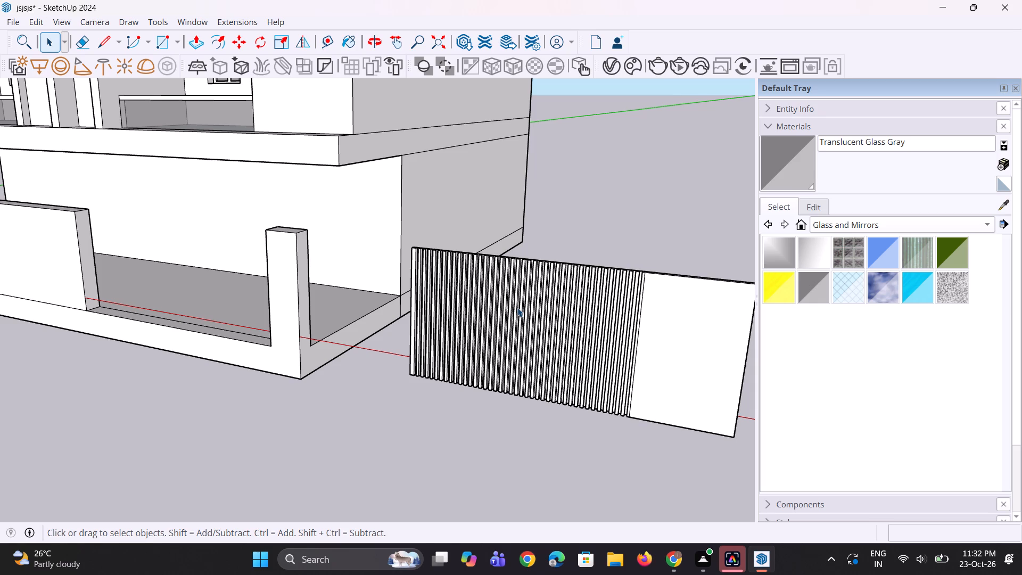
{"action": "scroll", "coordinate": [517, 308], "scroll_direction": "down", "scroll_amount": 2}
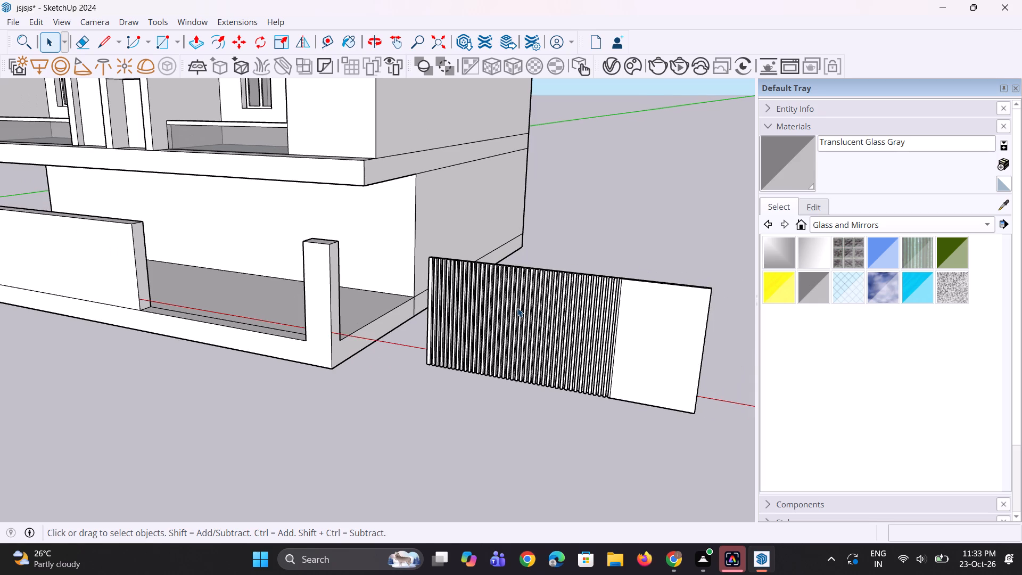
{"action": "scroll", "coordinate": [517, 308], "scroll_direction": "up", "scroll_amount": 1}
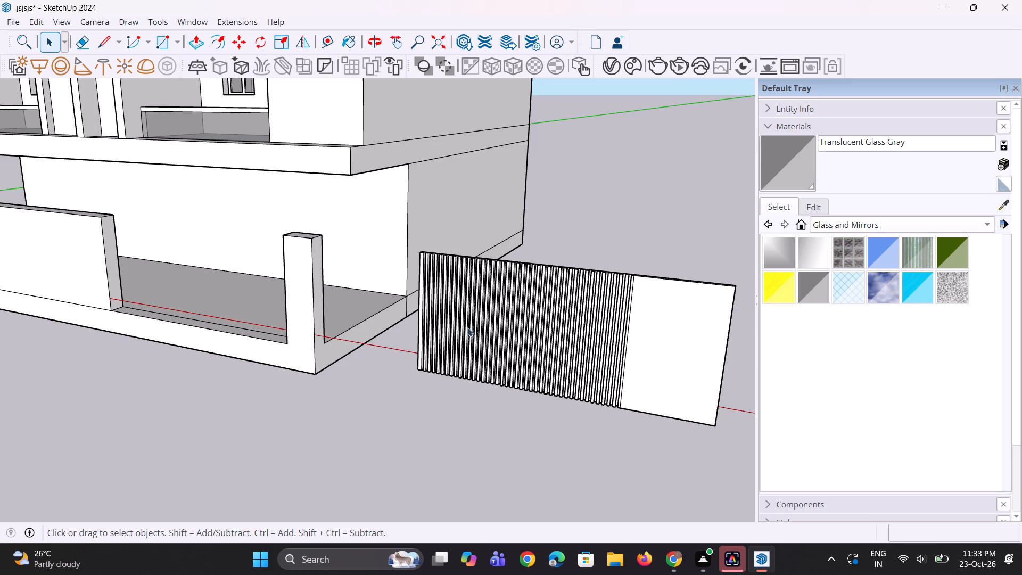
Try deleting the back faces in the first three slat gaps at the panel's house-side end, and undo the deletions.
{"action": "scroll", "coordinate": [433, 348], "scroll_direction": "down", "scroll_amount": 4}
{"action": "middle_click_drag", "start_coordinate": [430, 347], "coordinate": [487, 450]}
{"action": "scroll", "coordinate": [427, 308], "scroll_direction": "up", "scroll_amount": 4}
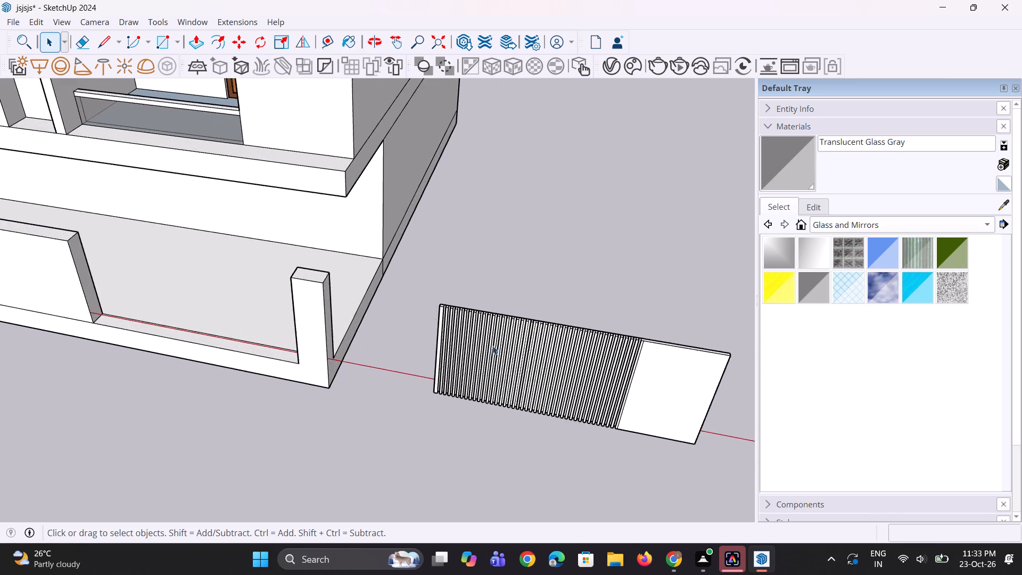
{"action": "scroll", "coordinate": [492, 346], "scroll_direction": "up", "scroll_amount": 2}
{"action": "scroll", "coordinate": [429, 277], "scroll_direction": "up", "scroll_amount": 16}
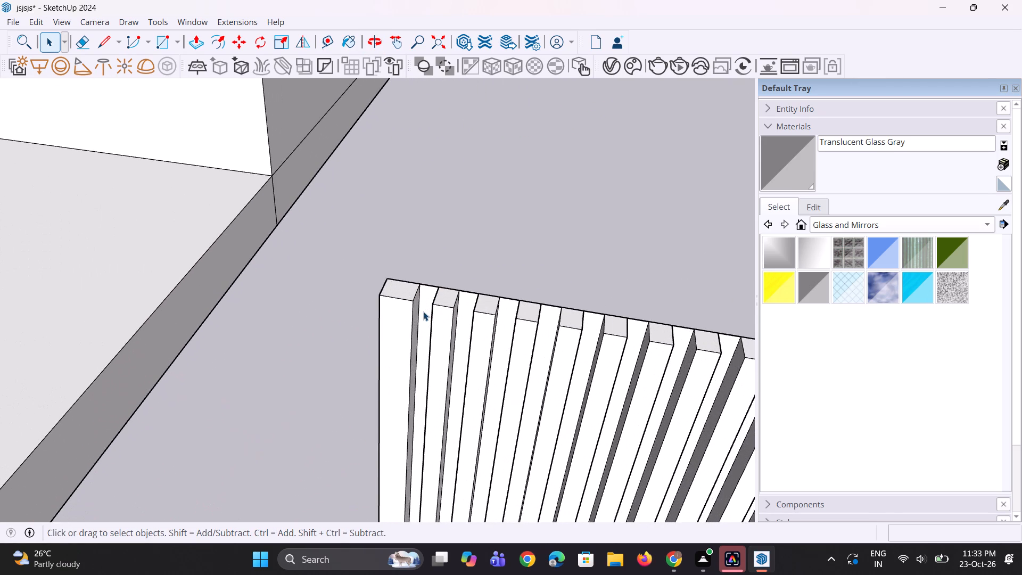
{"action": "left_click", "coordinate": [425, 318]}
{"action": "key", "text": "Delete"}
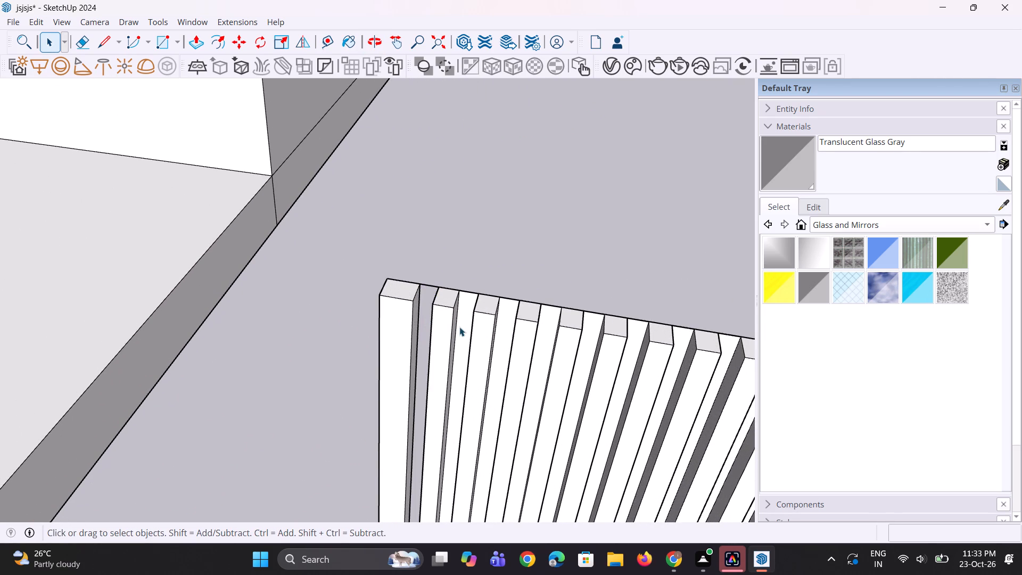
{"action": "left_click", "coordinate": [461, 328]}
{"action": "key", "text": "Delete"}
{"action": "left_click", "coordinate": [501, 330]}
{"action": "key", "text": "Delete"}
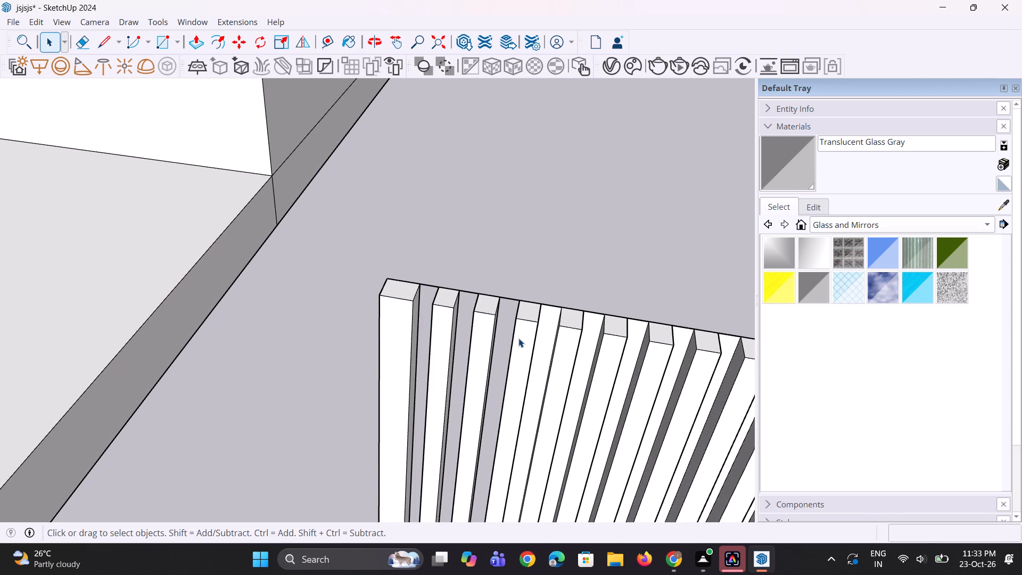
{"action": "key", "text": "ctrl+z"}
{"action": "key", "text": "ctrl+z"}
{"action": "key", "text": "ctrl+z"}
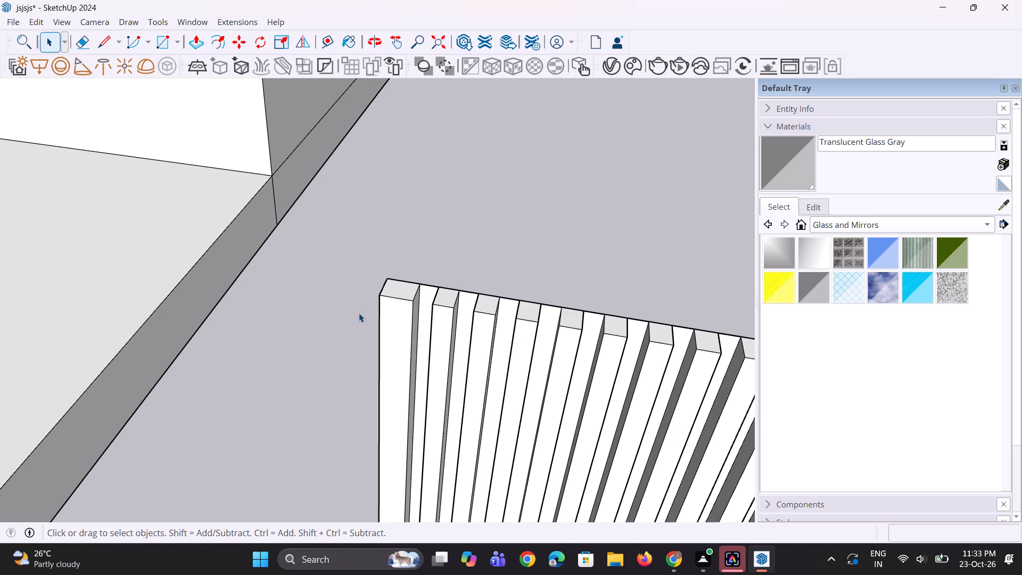
Inspect the gate panel's slats and its remaining blank area, near and far.
{"action": "scroll", "coordinate": [358, 313], "scroll_direction": "down", "scroll_amount": 15}
{"action": "middle_click_drag", "start_coordinate": [435, 367], "coordinate": [457, 307]}
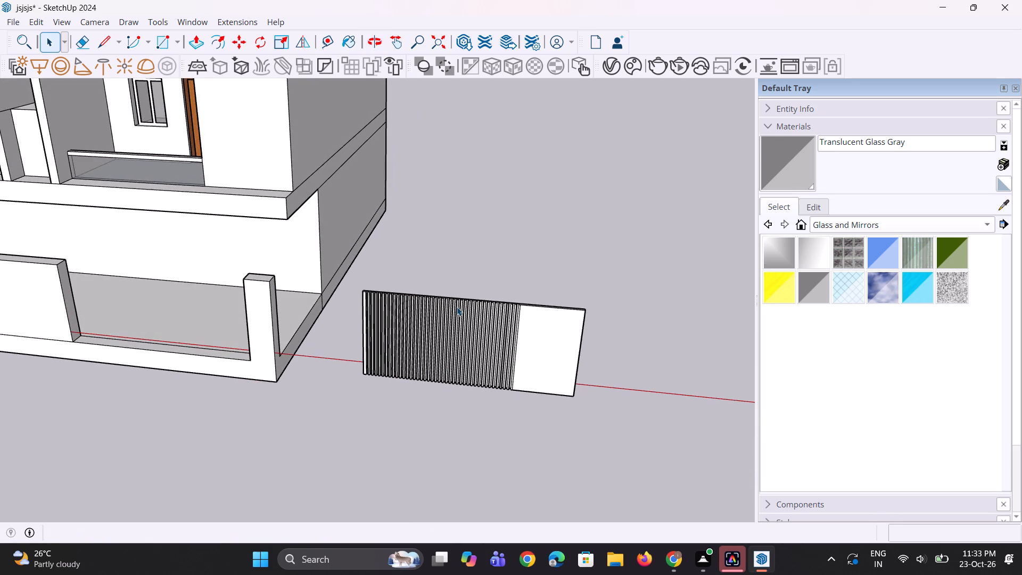
{"action": "key", "text": "space"}
{"action": "key", "text": "space"}
{"action": "scroll", "coordinate": [455, 339], "scroll_direction": "up", "scroll_amount": 2}
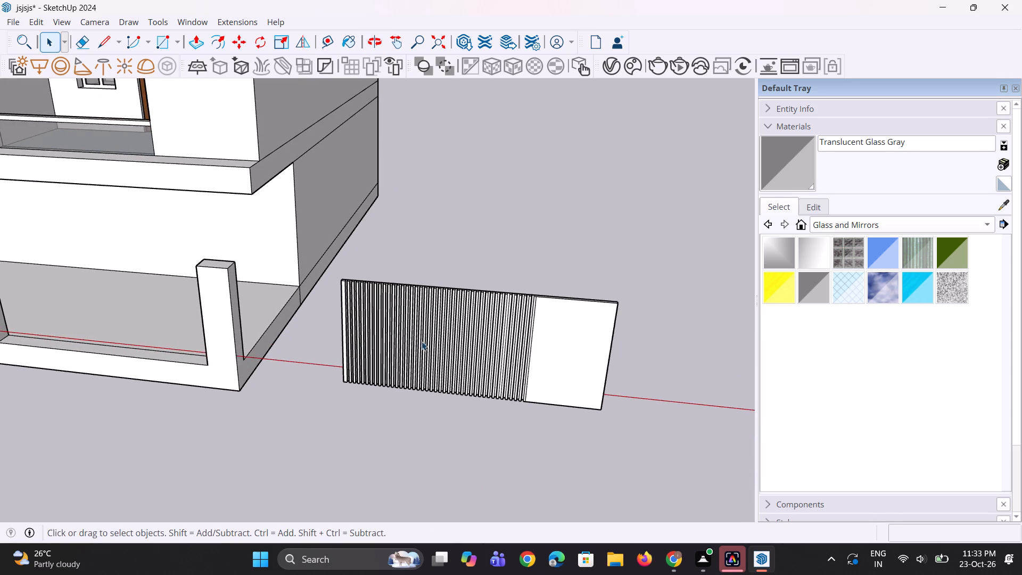
{"action": "scroll", "coordinate": [401, 342], "scroll_direction": "up", "scroll_amount": 2}
{"action": "scroll", "coordinate": [355, 346], "scroll_direction": "up", "scroll_amount": 4}
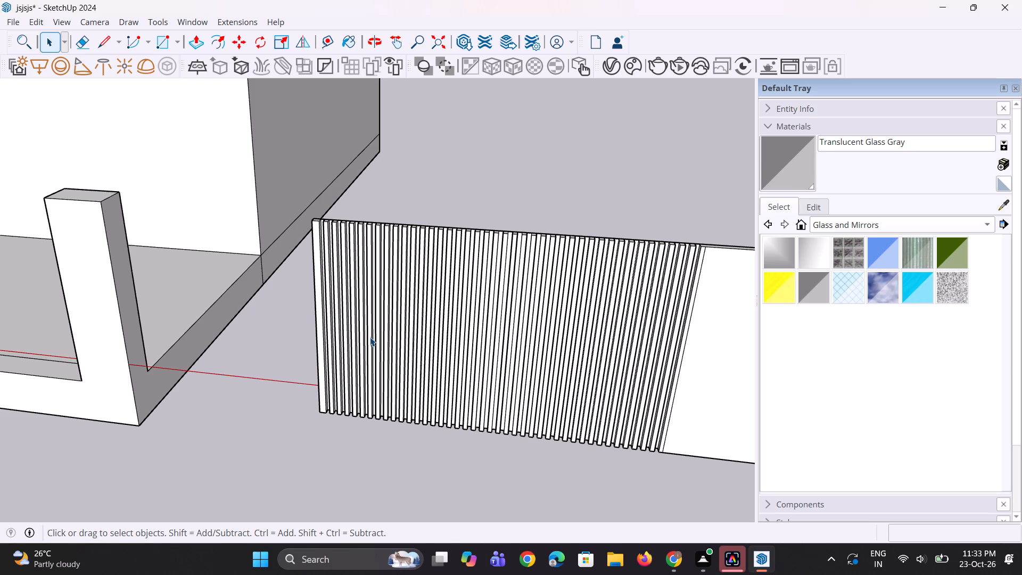
{"action": "scroll", "coordinate": [95, 348], "scroll_direction": "down", "scroll_amount": 5}
{"action": "scroll", "coordinate": [402, 405], "scroll_direction": "up", "scroll_amount": 3}
{"action": "scroll", "coordinate": [444, 383], "scroll_direction": "up", "scroll_amount": 2}
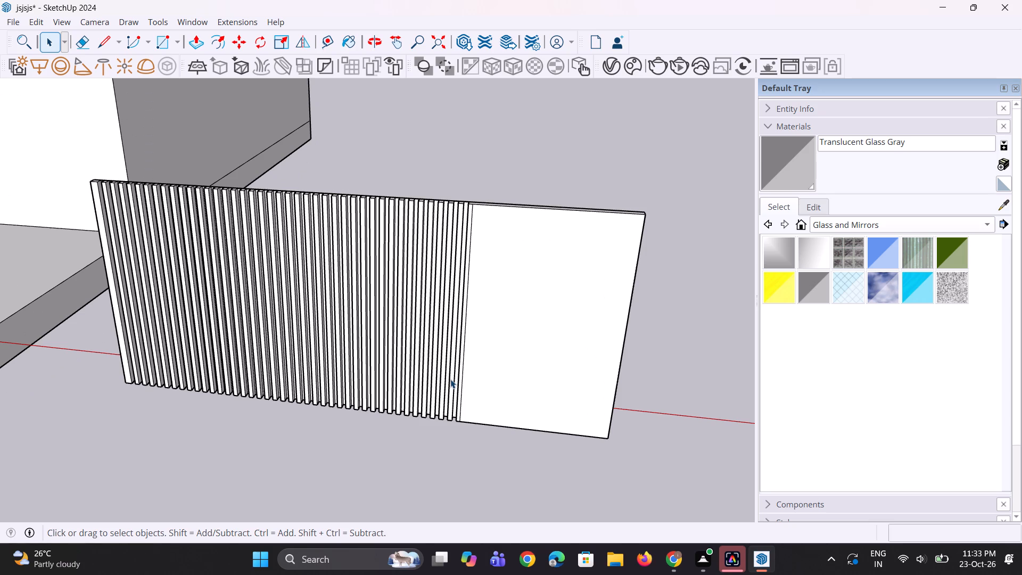
{"action": "scroll", "coordinate": [473, 355], "scroll_direction": "up", "scroll_amount": 2}
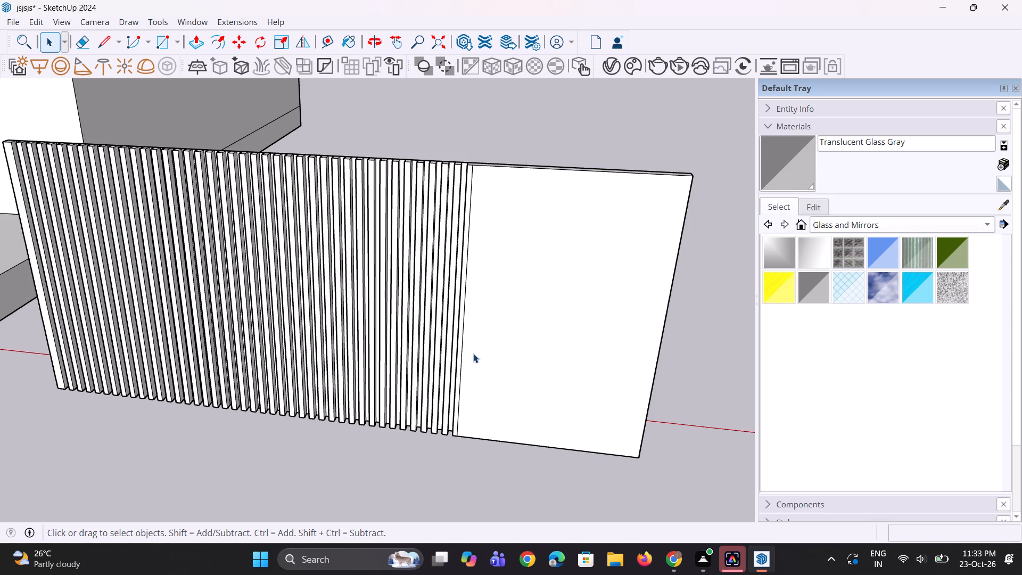
{"action": "scroll", "coordinate": [473, 354], "scroll_direction": "up", "scroll_amount": 3}
{"action": "scroll", "coordinate": [473, 354], "scroll_direction": "down", "scroll_amount": 2}
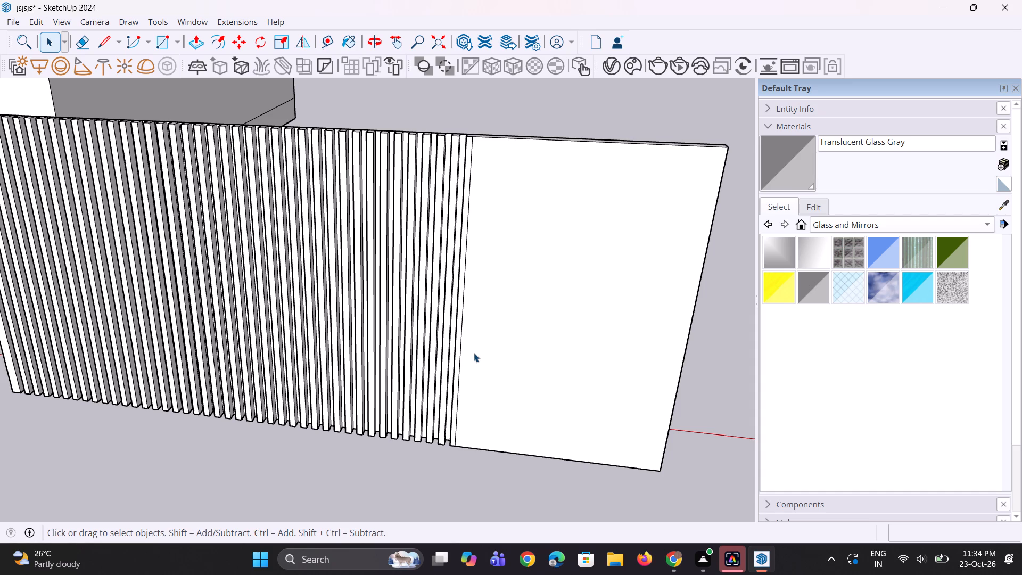
{"action": "scroll", "coordinate": [423, 374], "scroll_direction": "down", "scroll_amount": 3}
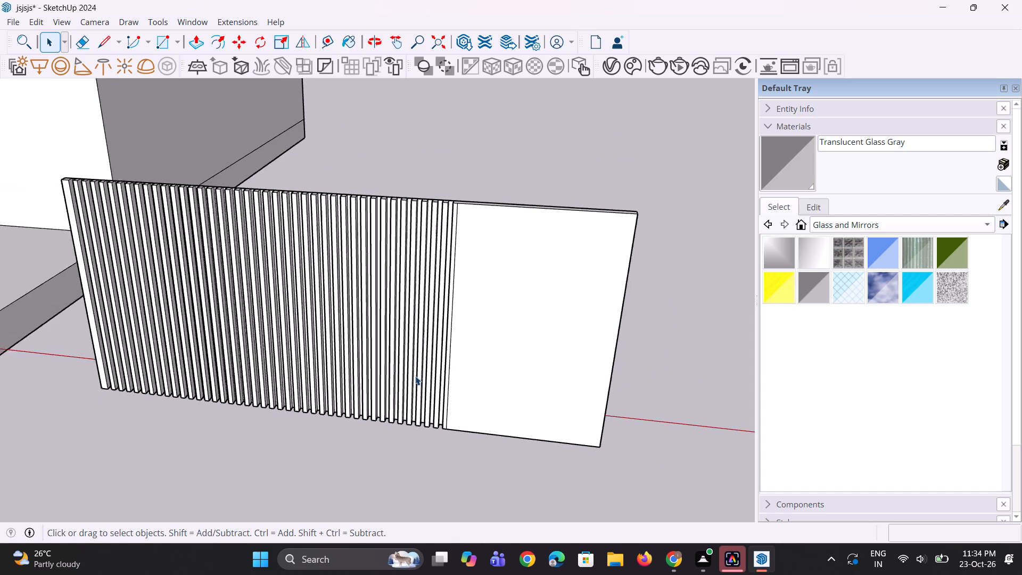
{"action": "scroll", "coordinate": [415, 376], "scroll_direction": "down", "scroll_amount": 1}
{"action": "middle_click_drag", "start_coordinate": [415, 376], "coordinate": [405, 352]}
{"action": "scroll", "coordinate": [265, 313], "scroll_direction": "down", "scroll_amount": 4}
{"action": "scroll", "coordinate": [346, 309], "scroll_direction": "up", "scroll_amount": 3}
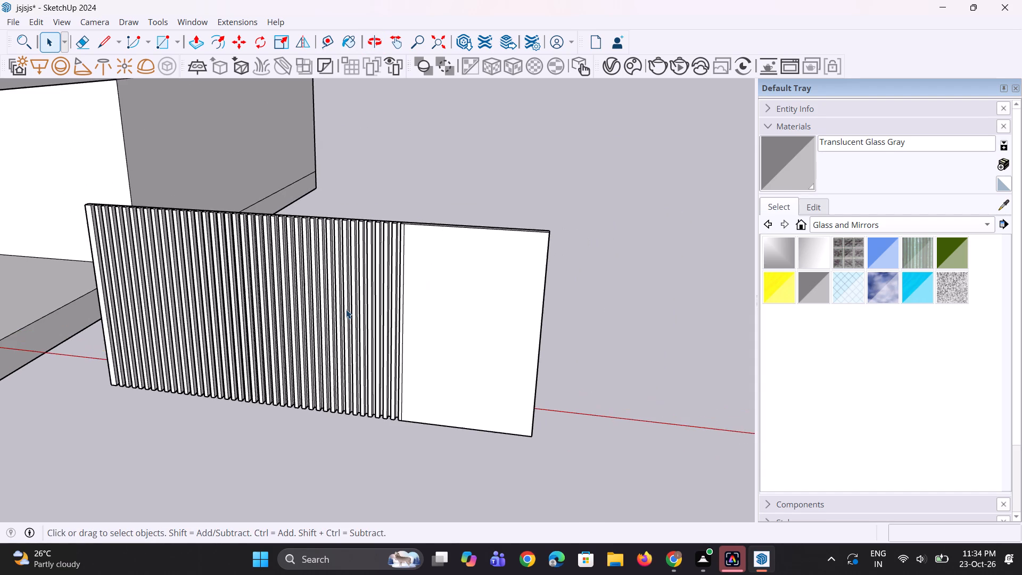
{"action": "scroll", "coordinate": [352, 313], "scroll_direction": "up", "scroll_amount": 5}
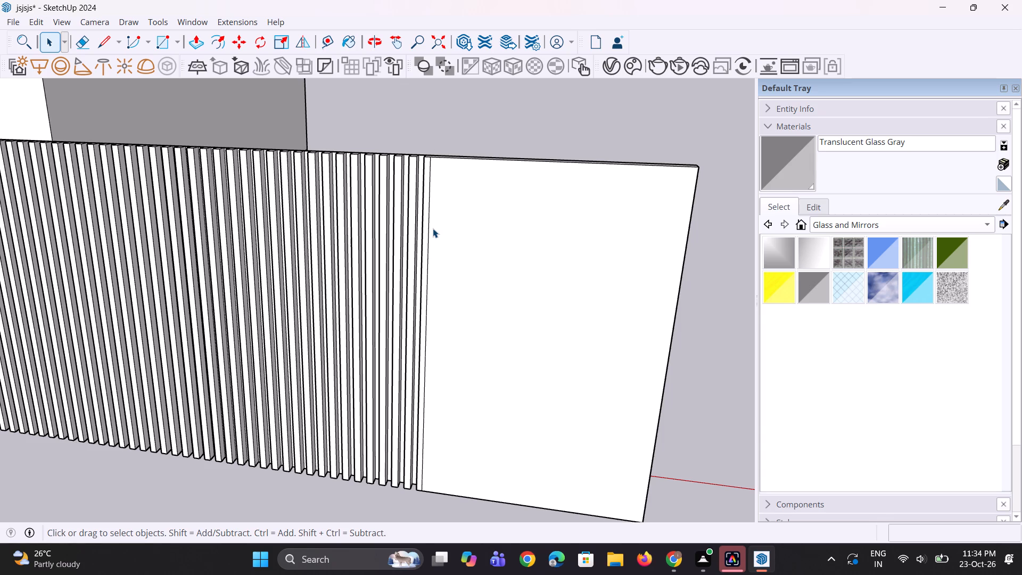
Copy the vertical line bordering the last strip about 1' 1 15/16" along the panel's bottom edge into the blank area.
{"action": "scroll", "coordinate": [433, 228], "scroll_direction": "up", "scroll_amount": 2}
{"action": "scroll", "coordinate": [408, 134], "scroll_direction": "up", "scroll_amount": 3}
{"action": "middle_click_drag", "start_coordinate": [430, 146], "coordinate": [434, 186]}
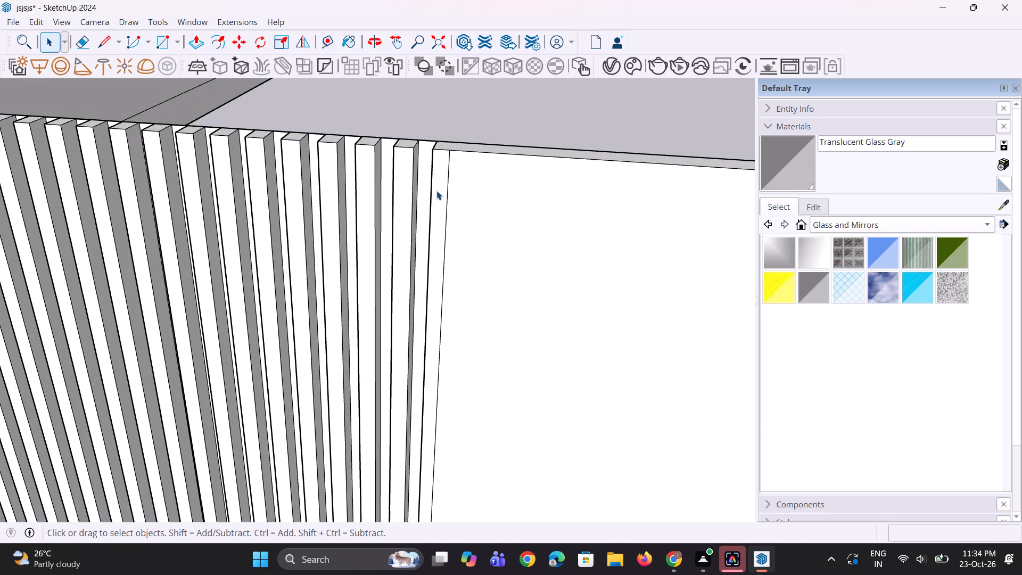
{"action": "left_click", "coordinate": [439, 192]}
{"action": "scroll", "coordinate": [439, 193], "scroll_direction": "down", "scroll_amount": 10}
{"action": "scroll", "coordinate": [436, 204], "scroll_direction": "up", "scroll_amount": 1}
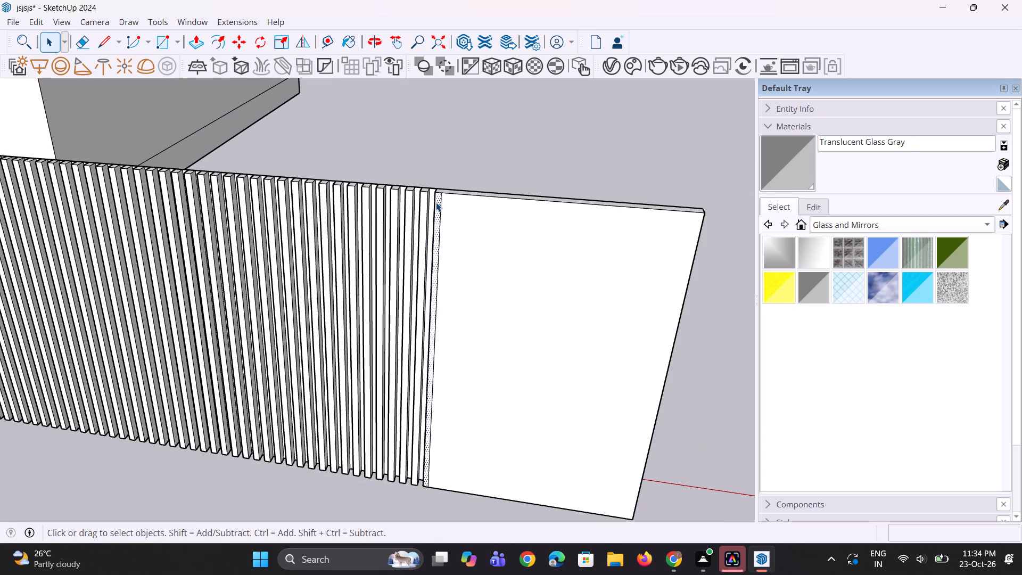
{"action": "scroll", "coordinate": [436, 202], "scroll_direction": "down", "scroll_amount": 5}
{"action": "scroll", "coordinate": [444, 275], "scroll_direction": "up", "scroll_amount": 1}
{"action": "middle_click_drag", "start_coordinate": [455, 236], "coordinate": [458, 214]}
{"action": "key", "text": "space"}
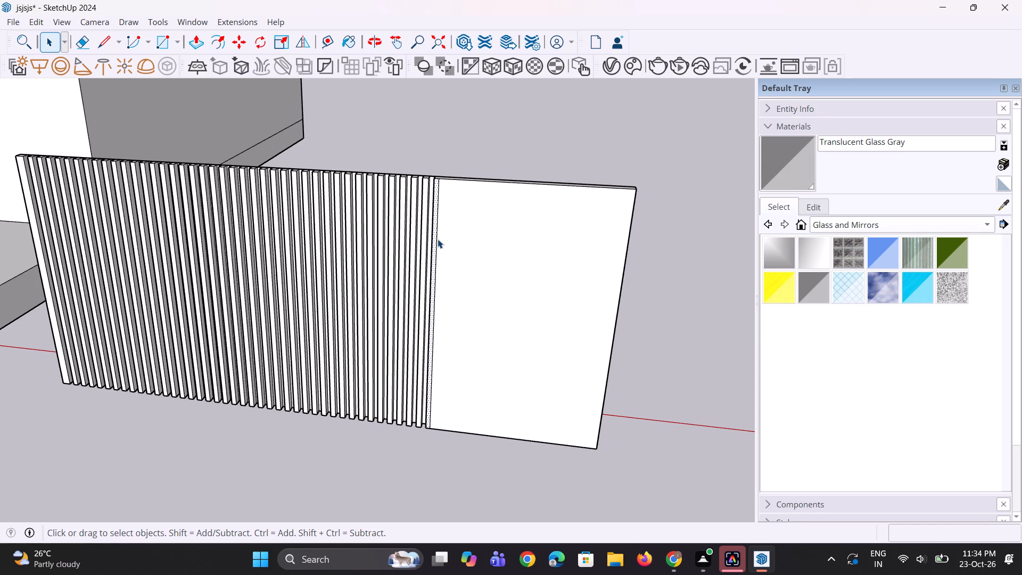
{"action": "left_click", "coordinate": [436, 240]}
{"action": "scroll", "coordinate": [435, 298], "scroll_direction": "up", "scroll_amount": 1}
{"action": "key", "text": "m"}
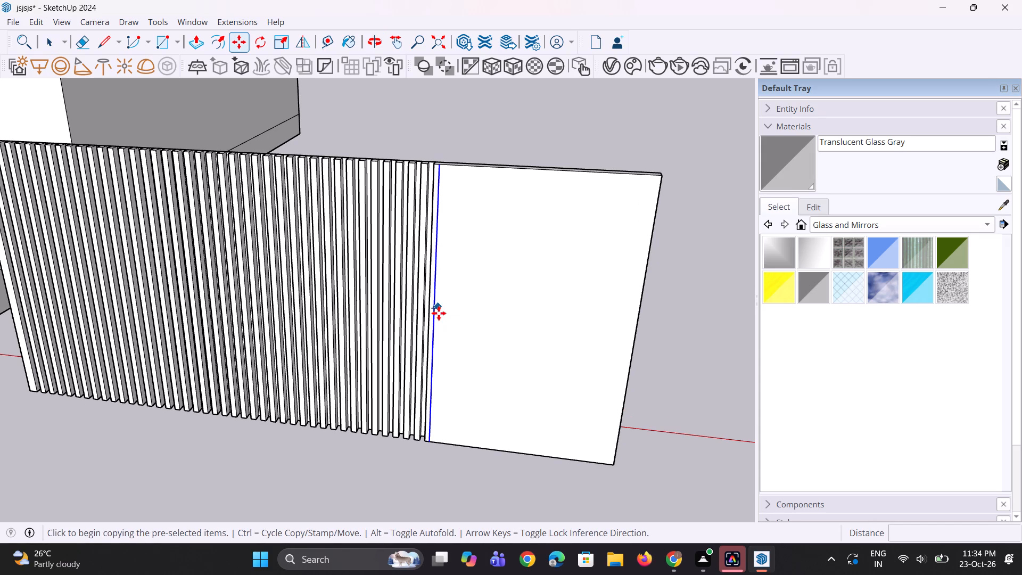
{"action": "scroll", "coordinate": [431, 359], "scroll_direction": "up", "scroll_amount": 2}
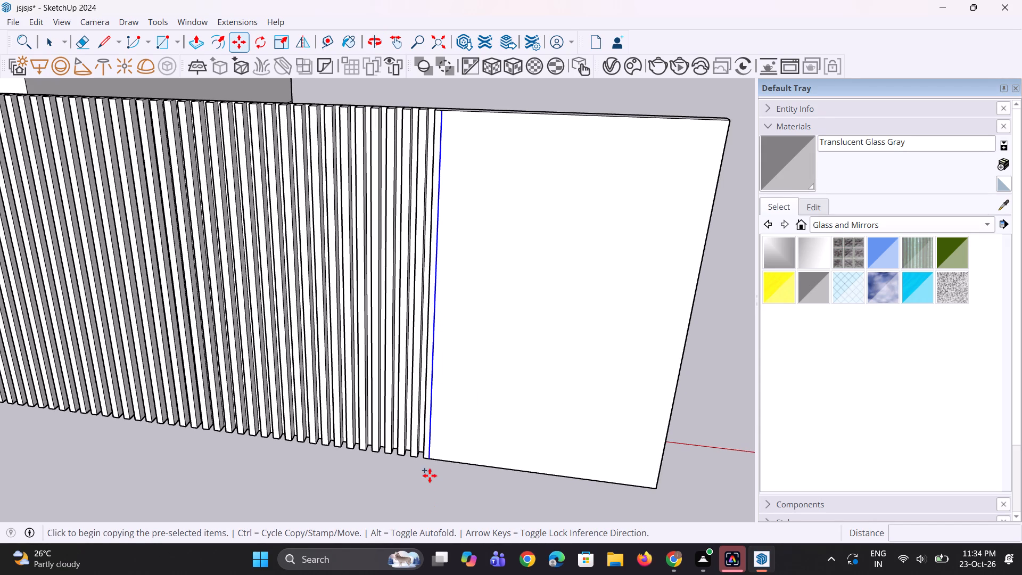
{"action": "left_click", "coordinate": [430, 457]}
{"action": "left_click", "coordinate": [474, 462]}
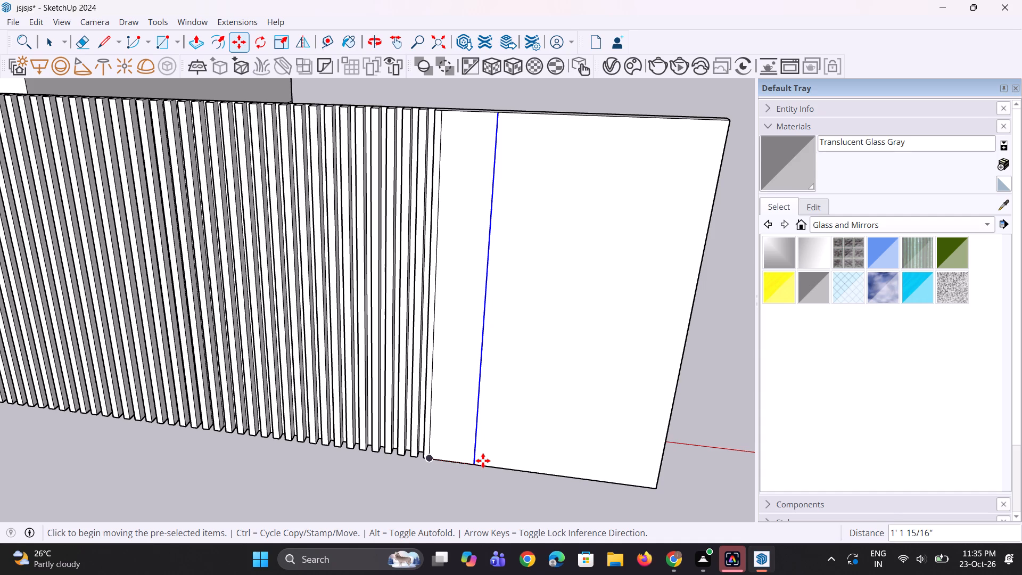
Move the copied vertical line about 4 9/16" back toward the slats along the panel's bottom edge.
{"action": "scroll", "coordinate": [483, 461], "scroll_direction": "up", "scroll_amount": 2}
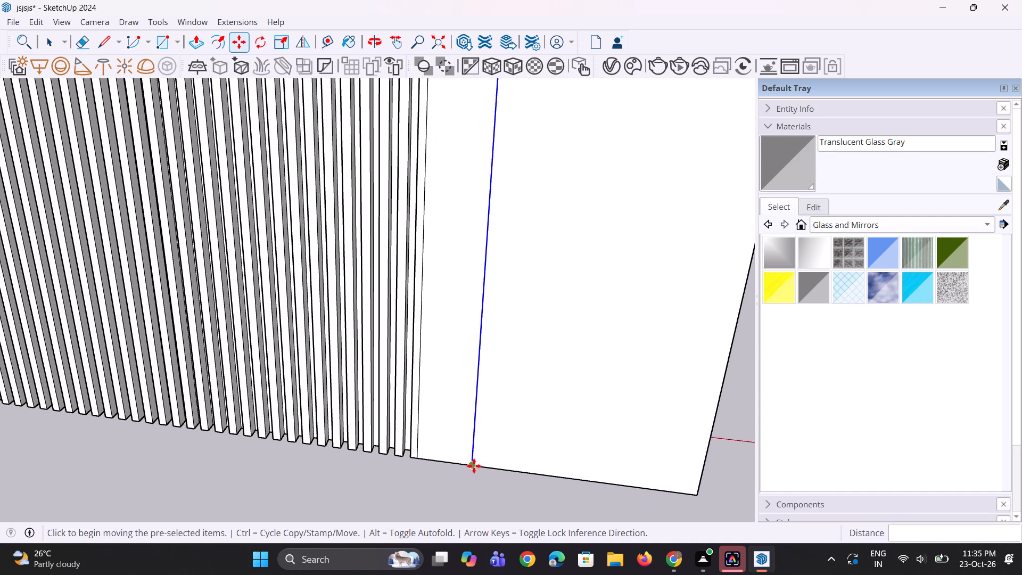
{"action": "left_click", "coordinate": [474, 466]}
{"action": "left_click", "coordinate": [454, 465]}
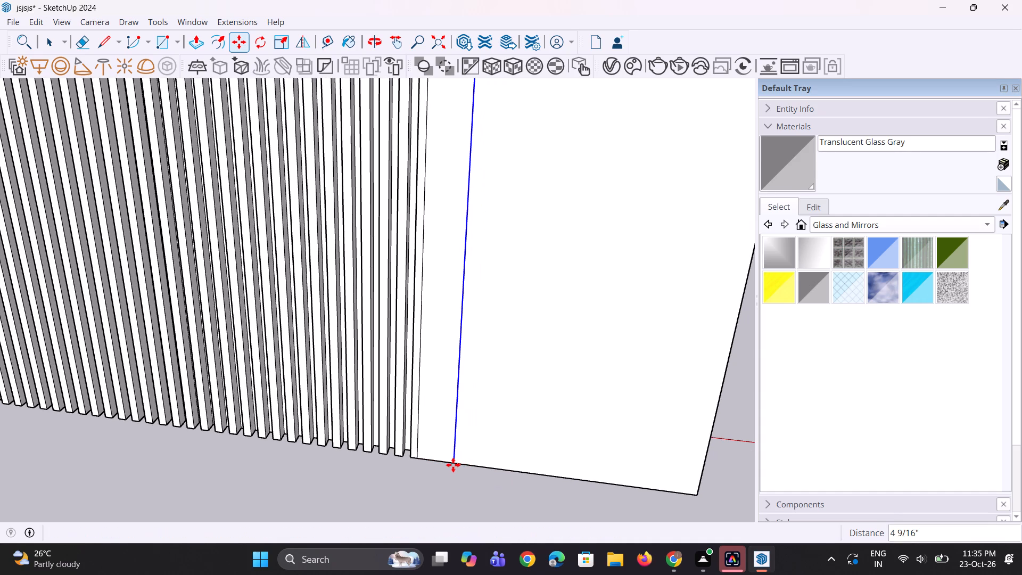
{"action": "scroll", "coordinate": [453, 465], "scroll_direction": "down", "scroll_amount": 11}
{"action": "middle_click_drag", "start_coordinate": [453, 465], "coordinate": [452, 414]}
{"action": "scroll", "coordinate": [453, 465], "scroll_direction": "up", "scroll_amount": 1}
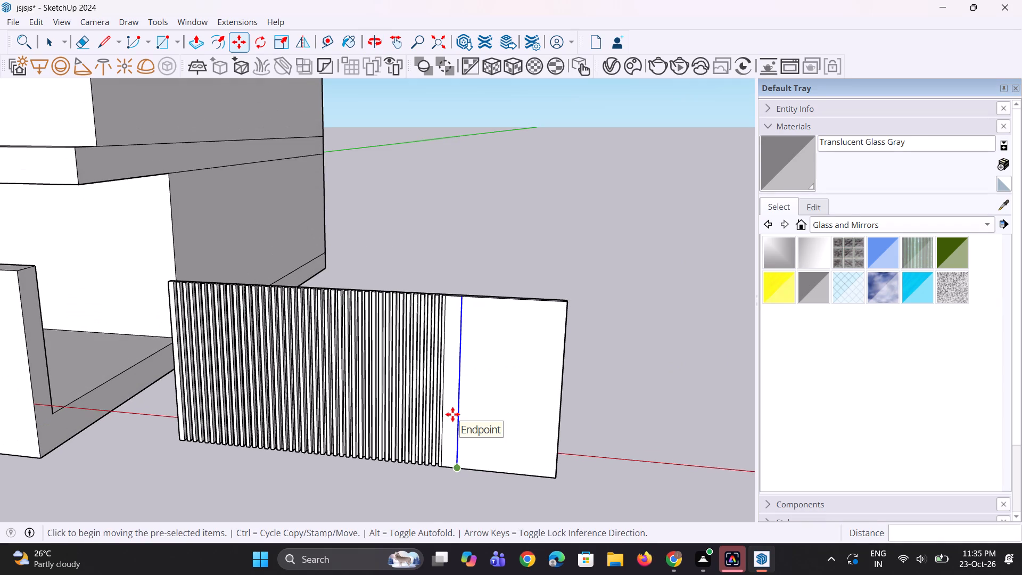
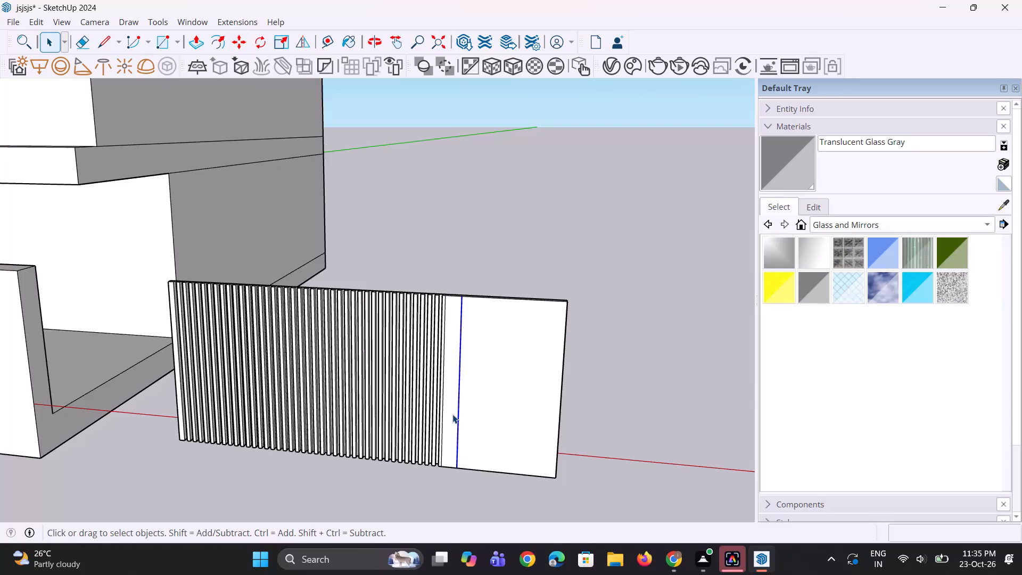
Copy the selected vertical line about 2" along the panel's blank face to outline a narrow strip.
{"action": "scroll", "coordinate": [452, 414], "scroll_direction": "up", "scroll_amount": 1}
{"action": "key", "text": "m"}
{"action": "scroll", "coordinate": [464, 497], "scroll_direction": "up", "scroll_amount": 2}
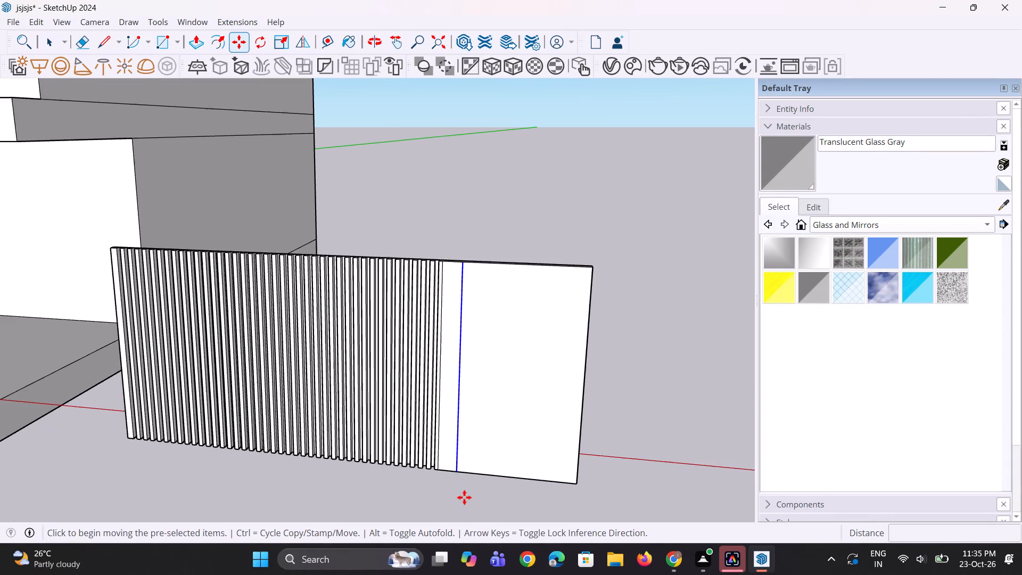
{"action": "left_click", "coordinate": [459, 471]}
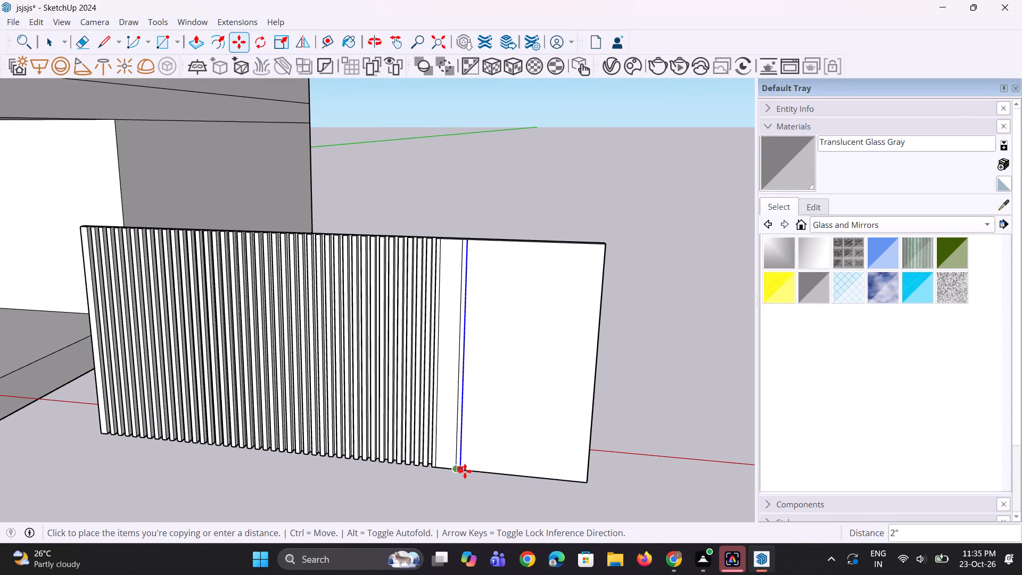
{"action": "left_click", "coordinate": [465, 471]}
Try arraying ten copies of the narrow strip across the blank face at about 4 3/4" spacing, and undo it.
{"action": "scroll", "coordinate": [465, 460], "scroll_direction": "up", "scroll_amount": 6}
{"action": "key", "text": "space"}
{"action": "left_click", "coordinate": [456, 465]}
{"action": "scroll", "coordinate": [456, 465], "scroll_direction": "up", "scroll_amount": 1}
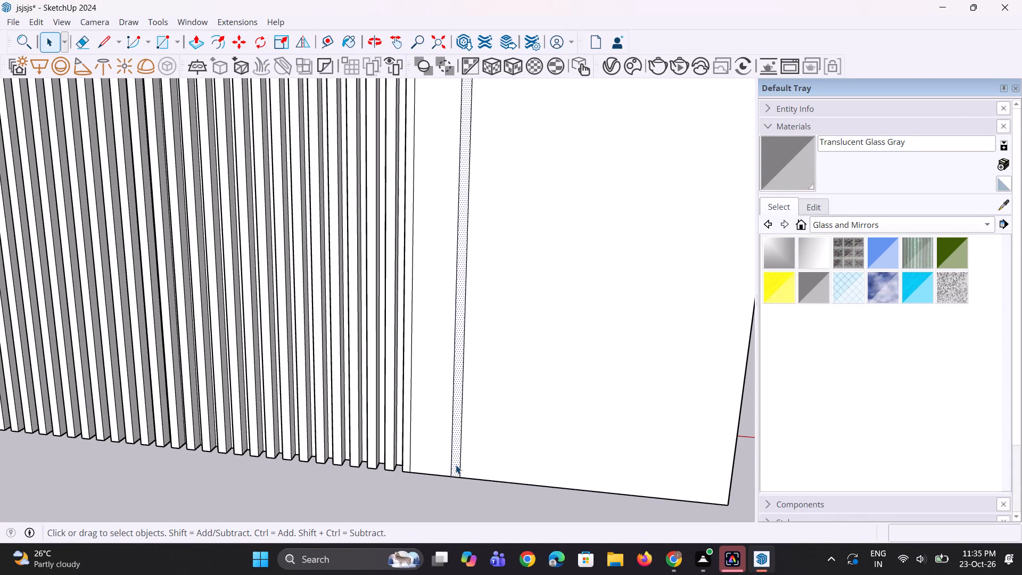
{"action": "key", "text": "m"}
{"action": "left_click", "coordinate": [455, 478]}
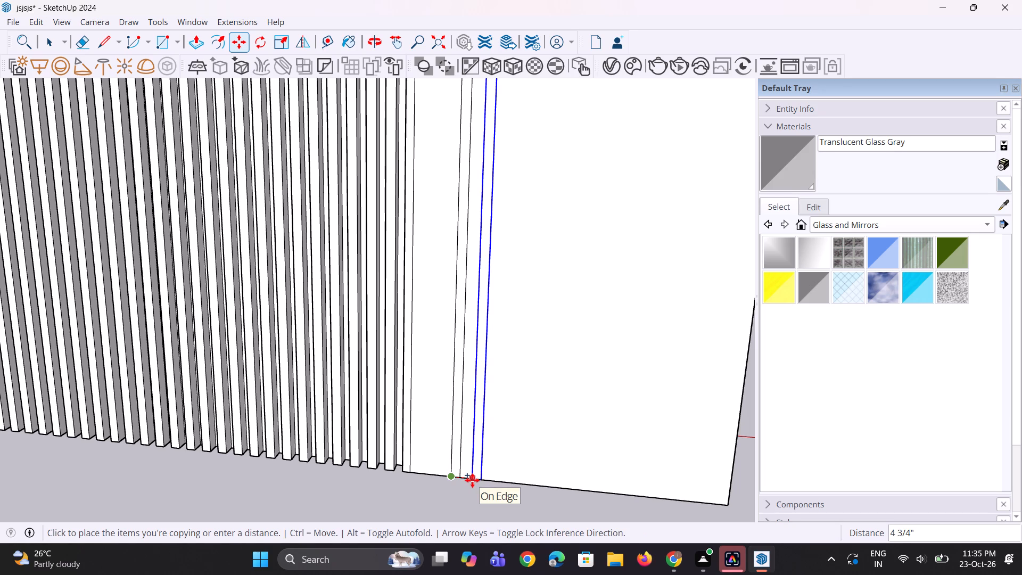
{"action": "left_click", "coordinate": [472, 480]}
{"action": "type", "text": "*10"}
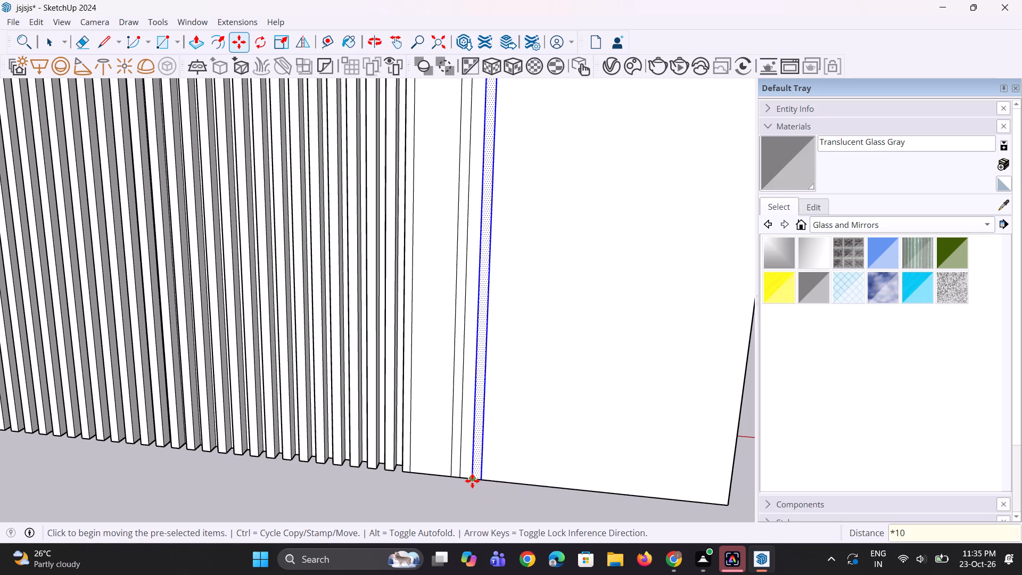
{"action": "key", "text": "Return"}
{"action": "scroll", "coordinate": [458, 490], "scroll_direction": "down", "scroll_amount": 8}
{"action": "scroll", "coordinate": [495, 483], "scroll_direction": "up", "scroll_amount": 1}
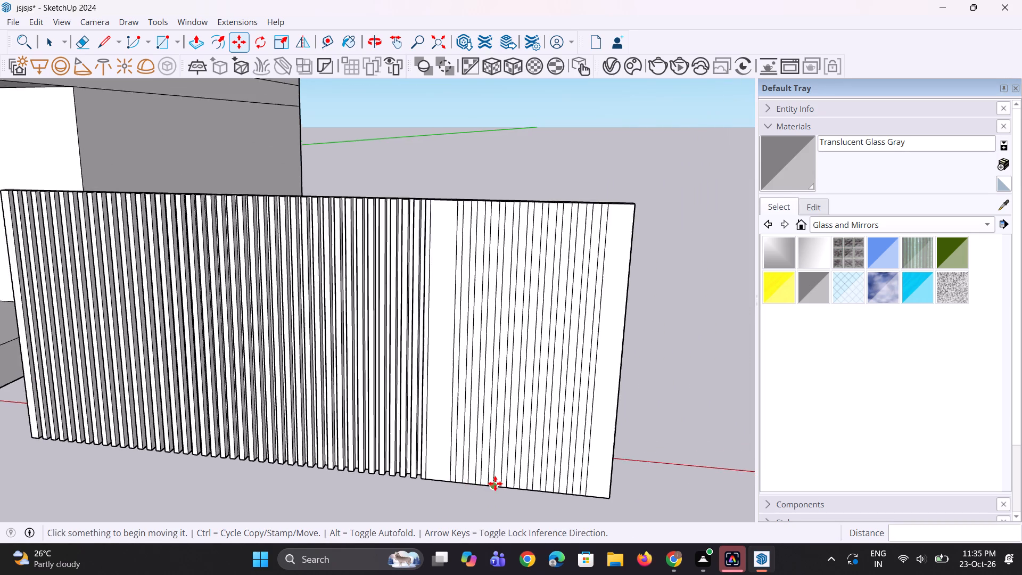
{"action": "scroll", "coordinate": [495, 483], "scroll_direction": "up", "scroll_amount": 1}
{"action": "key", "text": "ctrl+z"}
Copy the narrow strip face about 4 3/16" along the panel and array it 15 times at that spacing.
{"action": "scroll", "coordinate": [495, 483], "scroll_direction": "up", "scroll_amount": 1, "text": "ctrl"}
{"action": "key", "text": "space"}
{"action": "scroll", "coordinate": [455, 478], "scroll_direction": "up", "scroll_amount": 3}
{"action": "key", "text": "space"}
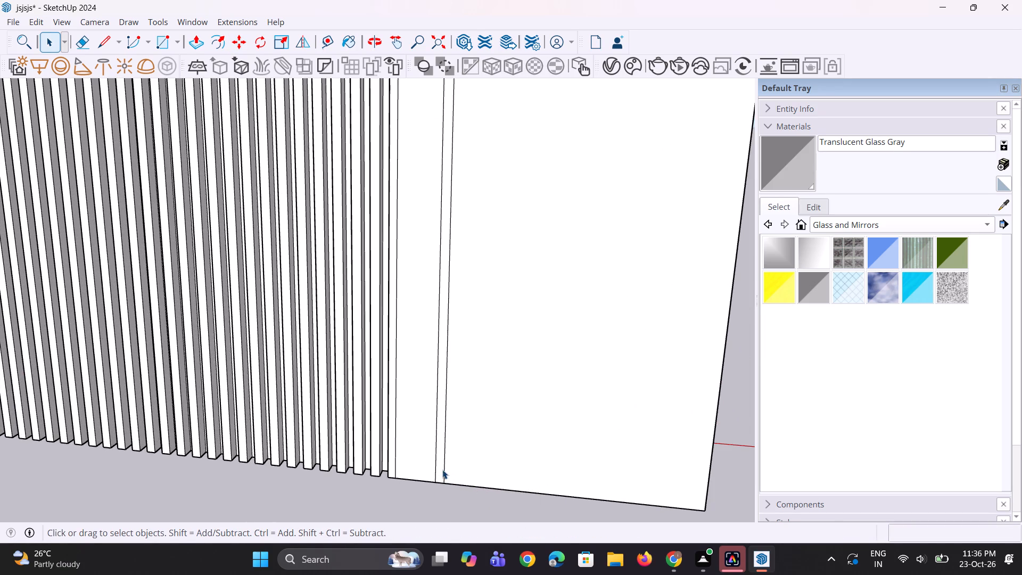
{"action": "left_click", "coordinate": [440, 469]}
{"action": "scroll", "coordinate": [432, 478], "scroll_direction": "up", "scroll_amount": 4}
{"action": "key", "text": "m"}
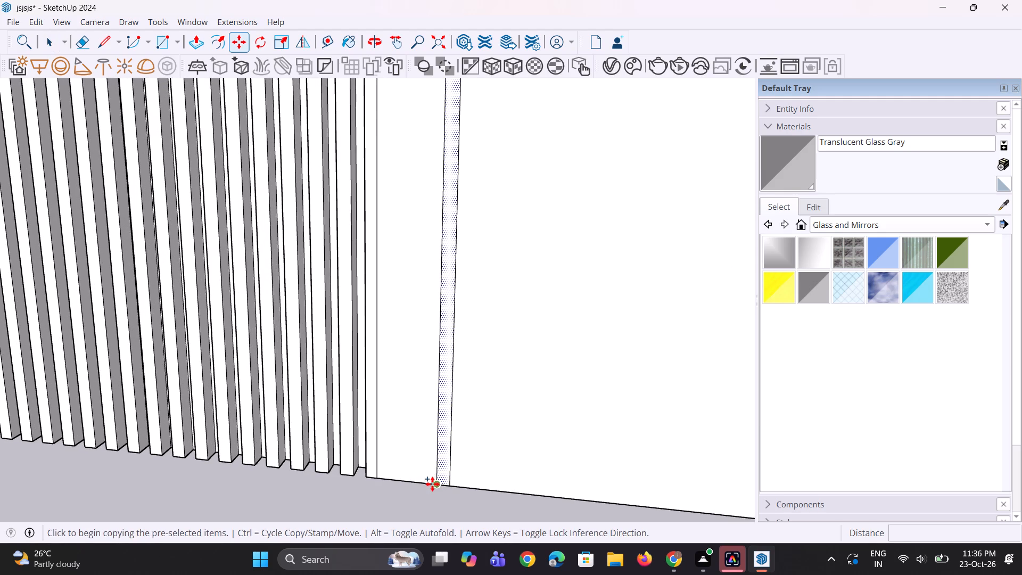
{"action": "left_click", "coordinate": [432, 484]}
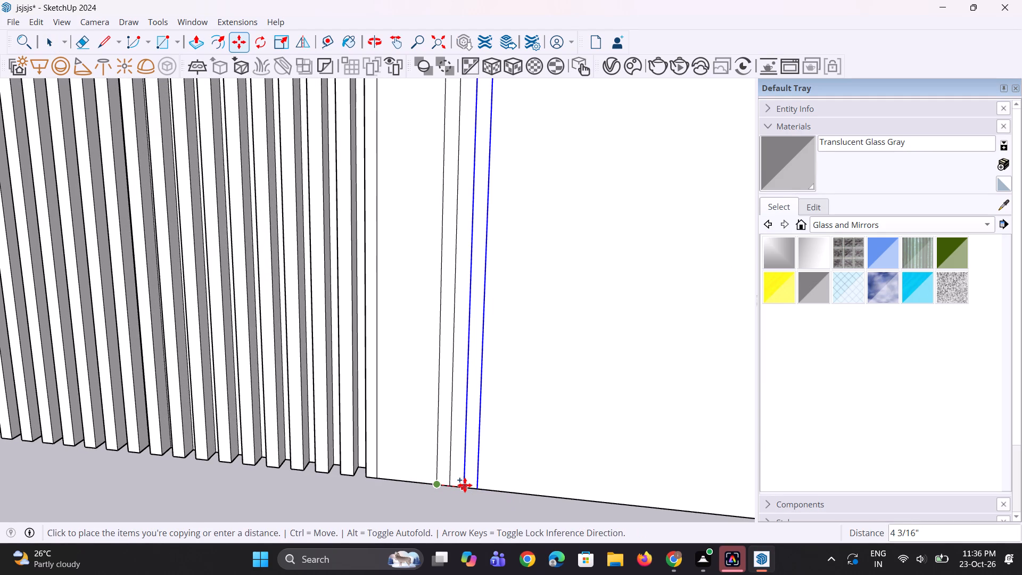
{"action": "left_click", "coordinate": [465, 485]}
{"action": "type", "text": "*15"}
{"action": "key", "text": "Return"}
{"action": "scroll", "coordinate": [459, 485], "scroll_direction": "down", "scroll_amount": 7}
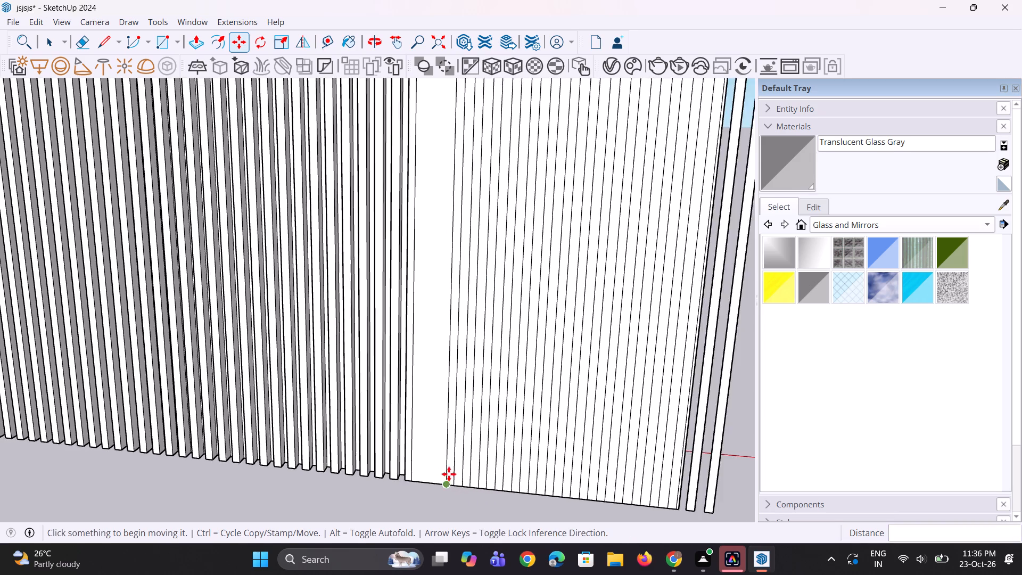
{"action": "scroll", "coordinate": [449, 474], "scroll_direction": "down", "scroll_amount": 4}
Delete the face of the outermost strip copy that extends past the panel's end.
{"action": "middle_click", "coordinate": [521, 481]}
{"action": "key", "text": "space"}
{"action": "scroll", "coordinate": [572, 416], "scroll_direction": "up", "scroll_amount": 5}
{"action": "key", "text": "space"}
{"action": "scroll", "coordinate": [586, 408], "scroll_direction": "down", "scroll_amount": 4}
{"action": "scroll", "coordinate": [614, 397], "scroll_direction": "up", "scroll_amount": 1}
{"action": "left_click", "coordinate": [624, 410]}
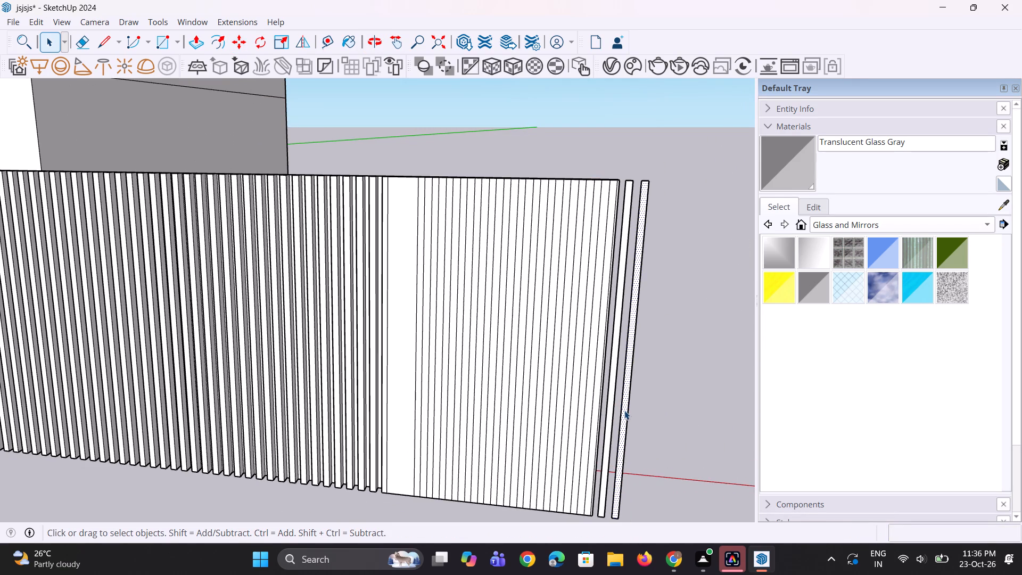
{"action": "key", "text": "Delete"}
Delete the inner overhanging strip beside the panel's end, including both long edges and its short end edges.
{"action": "left_click", "coordinate": [612, 410]}
{"action": "key", "text": "Delete"}
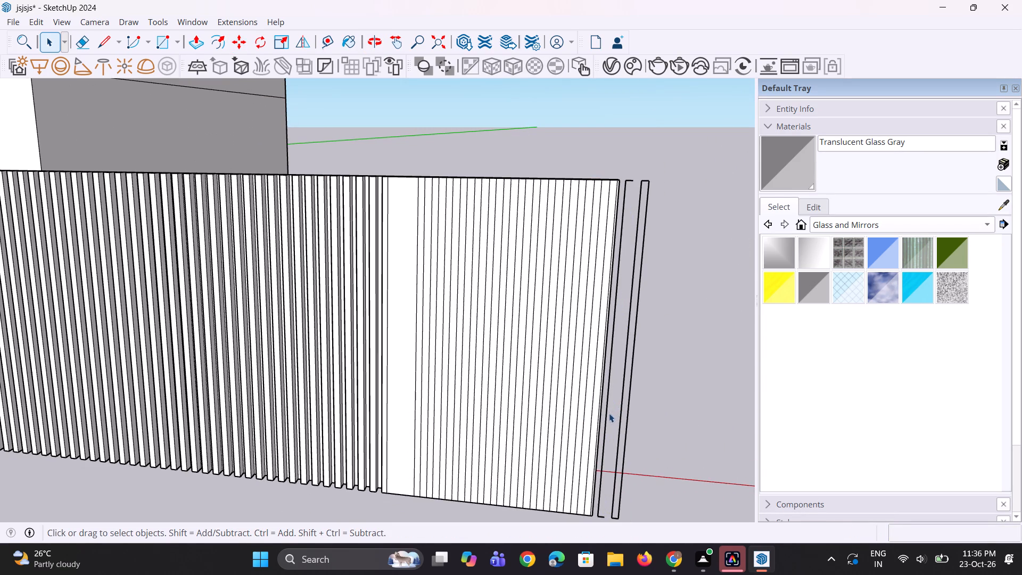
{"action": "left_click", "coordinate": [607, 414]}
{"action": "key", "text": "Delete"}
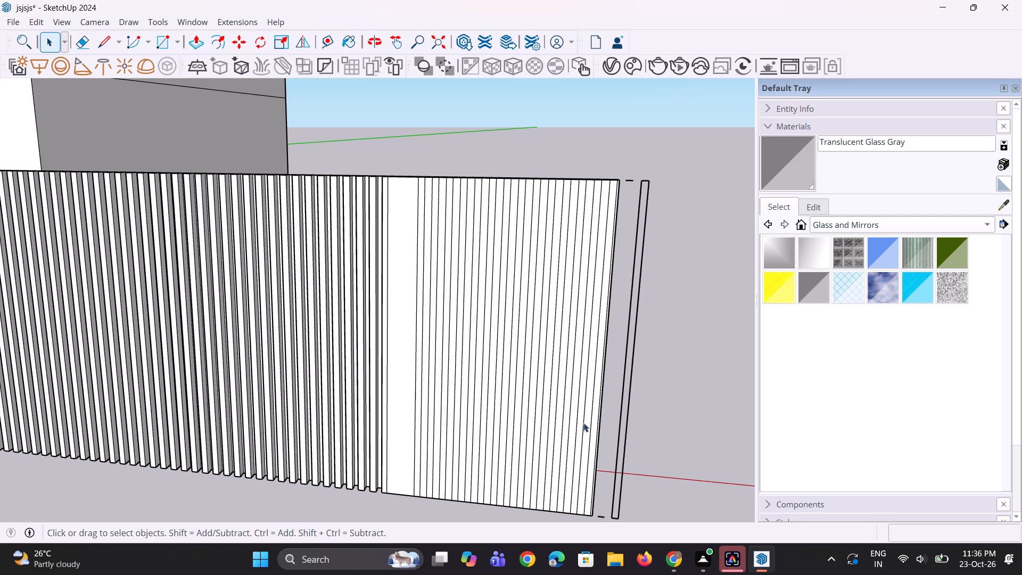
{"action": "scroll", "coordinate": [591, 520], "scroll_direction": "up", "scroll_amount": 1}
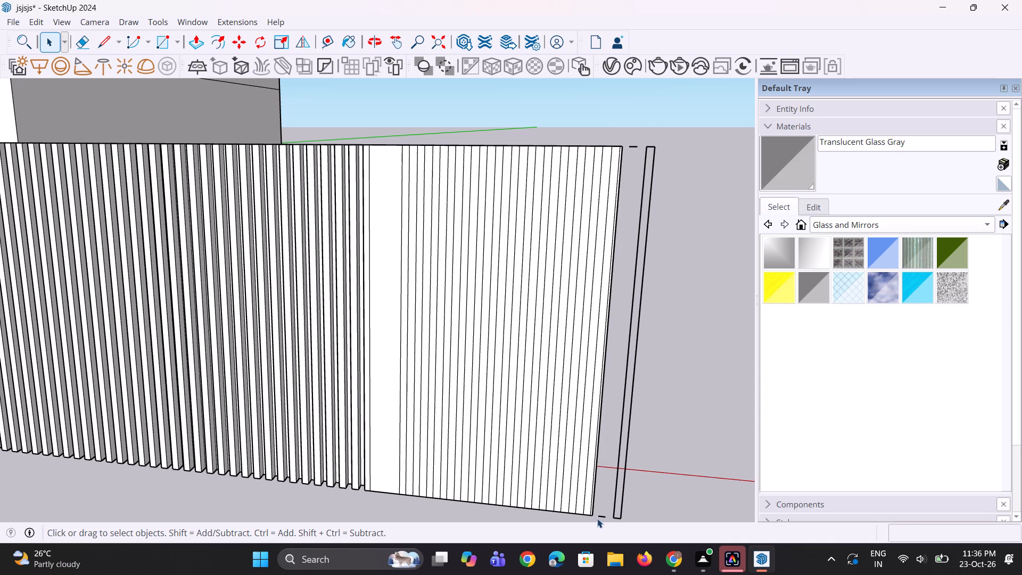
{"action": "left_click_drag", "start_coordinate": [596, 507], "coordinate": [609, 521]}
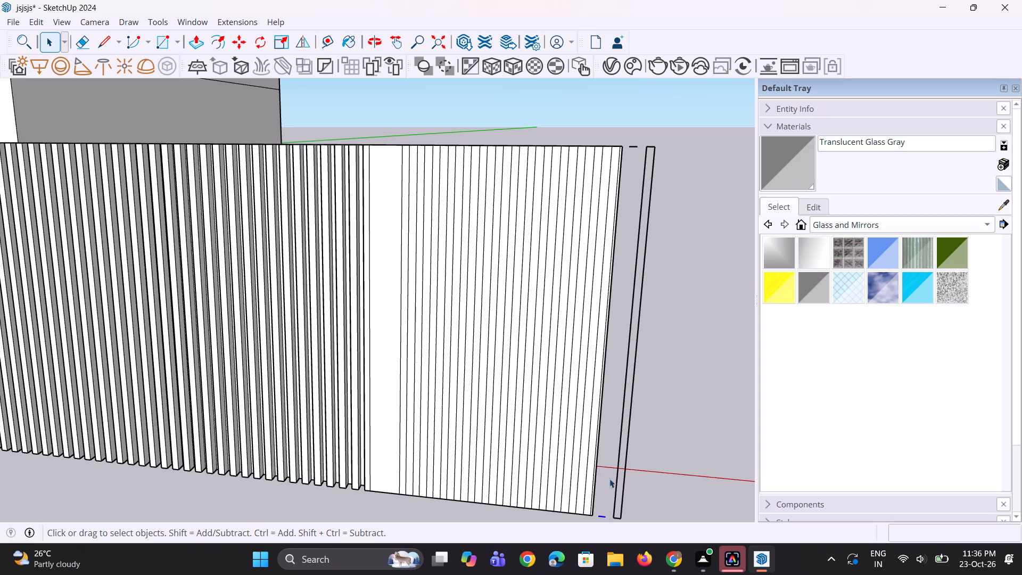
{"action": "key", "text": "Delete"}
{"action": "scroll", "coordinate": [635, 201], "scroll_direction": "up", "scroll_amount": 2}
{"action": "scroll", "coordinate": [649, 146], "scroll_direction": "up", "scroll_amount": 3}
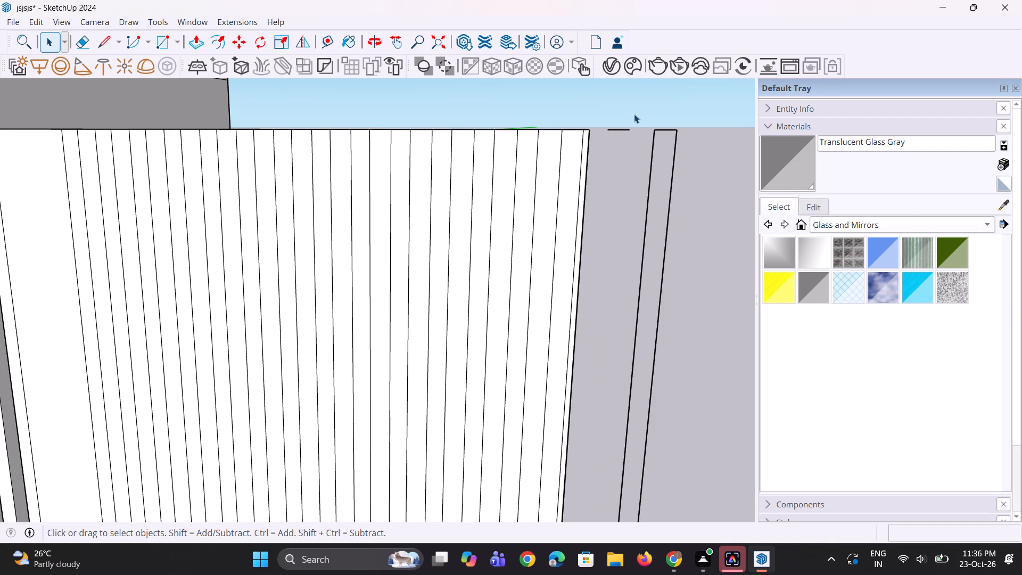
{"action": "left_click_drag", "start_coordinate": [605, 117], "coordinate": [653, 155]}
{"action": "key", "text": "Delete"}
Delete the top edge and both long edges of the remaining outermost strip outline.
{"action": "left_click_drag", "start_coordinate": [641, 105], "coordinate": [689, 403]}
{"action": "scroll", "coordinate": [647, 195], "scroll_direction": "down", "scroll_amount": 4}
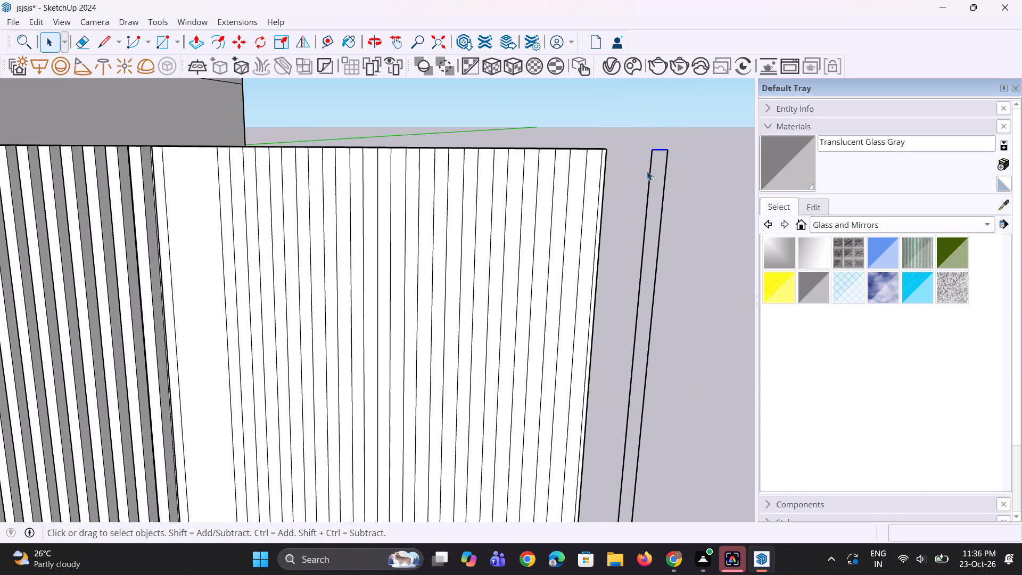
{"action": "scroll", "coordinate": [647, 171], "scroll_direction": "down", "scroll_amount": 4}
{"action": "left_click_drag", "start_coordinate": [634, 149], "coordinate": [661, 493]}
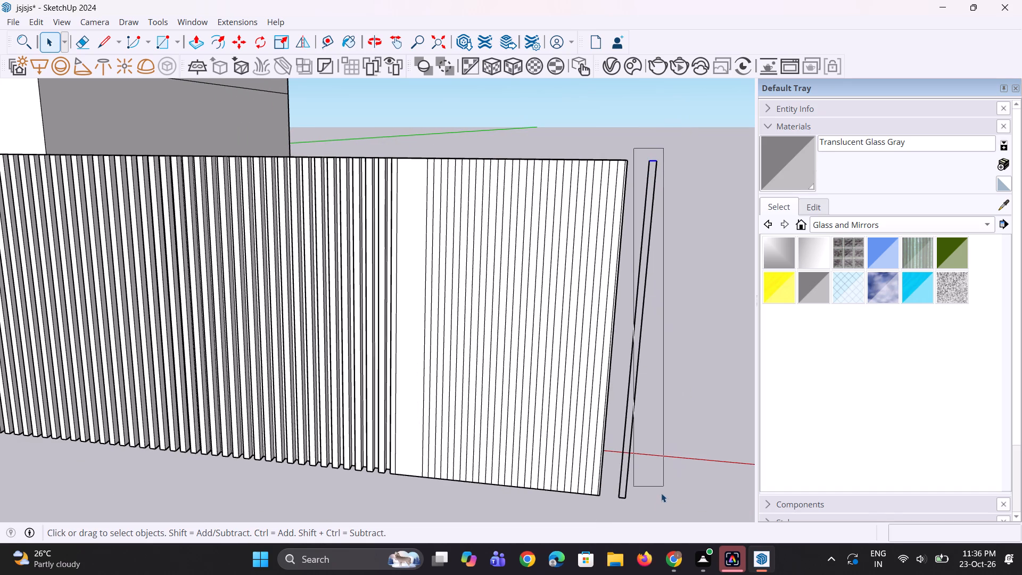
{"action": "left_click_drag", "start_coordinate": [661, 493], "coordinate": [657, 505]}
{"action": "key", "text": "Home"}
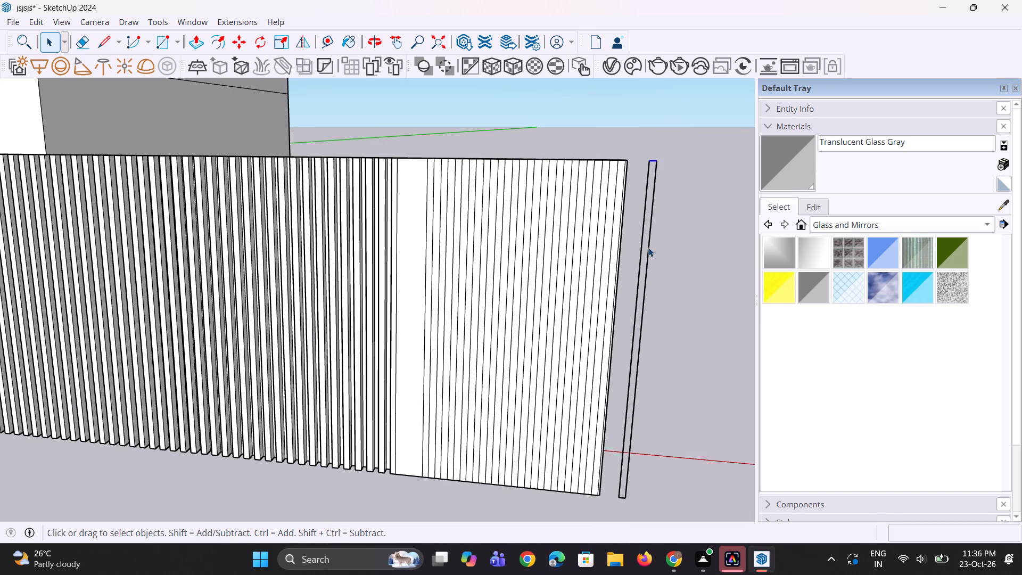
{"action": "key", "text": "Delete"}
{"action": "scroll", "coordinate": [648, 236], "scroll_direction": "up", "scroll_amount": 1}
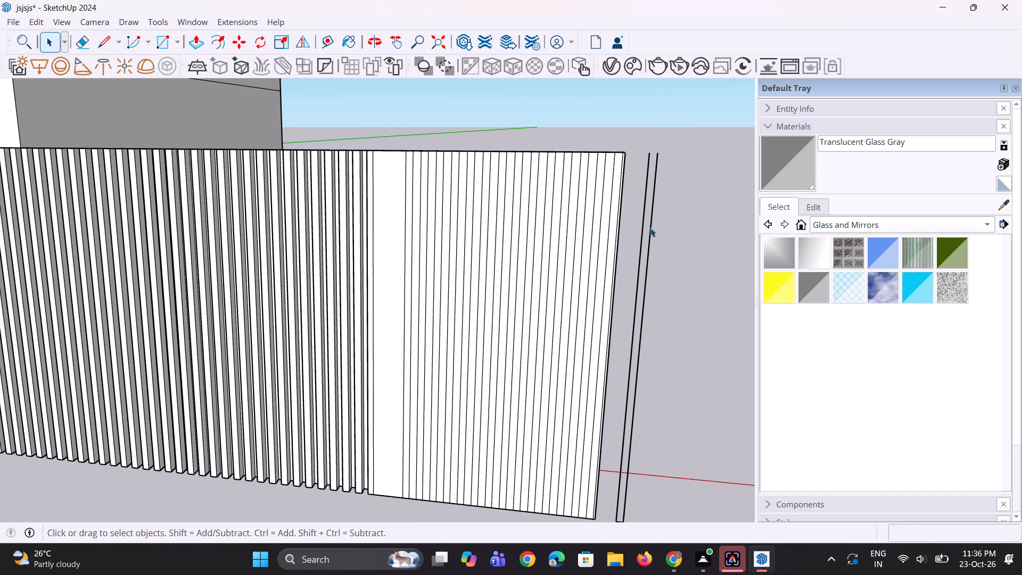
{"action": "left_click", "coordinate": [650, 228]}
{"action": "key", "text": "Delete"}
{"action": "left_click", "coordinate": [642, 234]}
{"action": "key", "text": "Delete"}
Delete the leftover short edge beyond the panel's lower end corner.
{"action": "scroll", "coordinate": [642, 234], "scroll_direction": "down", "scroll_amount": 3}
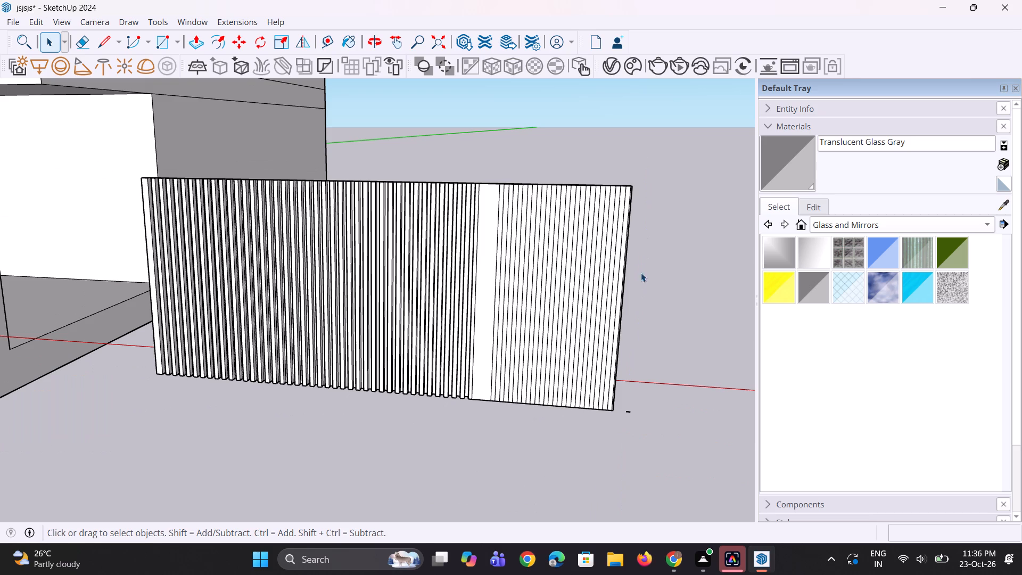
{"action": "scroll", "coordinate": [636, 415], "scroll_direction": "up", "scroll_amount": 4}
{"action": "left_click_drag", "start_coordinate": [605, 395], "coordinate": [617, 408]}
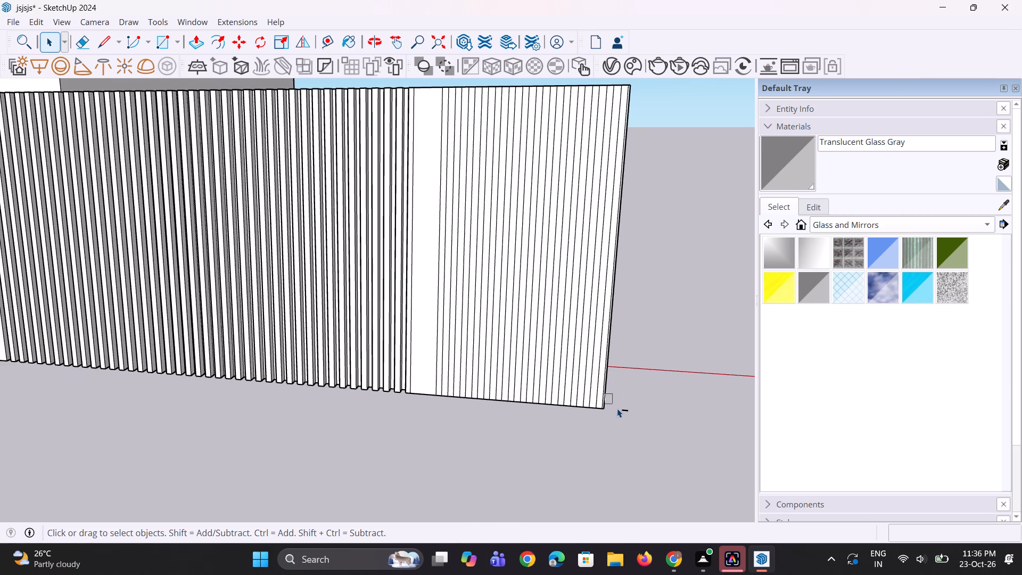
{"action": "left_click_drag", "start_coordinate": [617, 408], "coordinate": [642, 425]}
{"action": "scroll", "coordinate": [642, 425], "scroll_direction": "up", "scroll_amount": 2}
{"action": "left_click_drag", "start_coordinate": [612, 386], "coordinate": [639, 433]}
{"action": "key", "text": "Delete"}
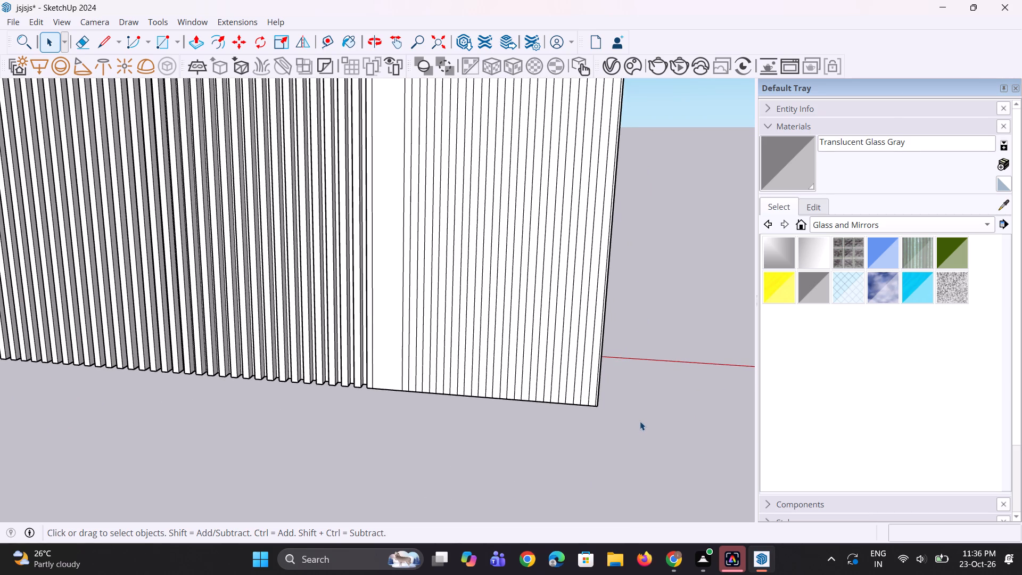
Examine the slatted panel and its newly lined end section from the front and from above.
{"action": "scroll", "coordinate": [640, 418], "scroll_direction": "down", "scroll_amount": 1}
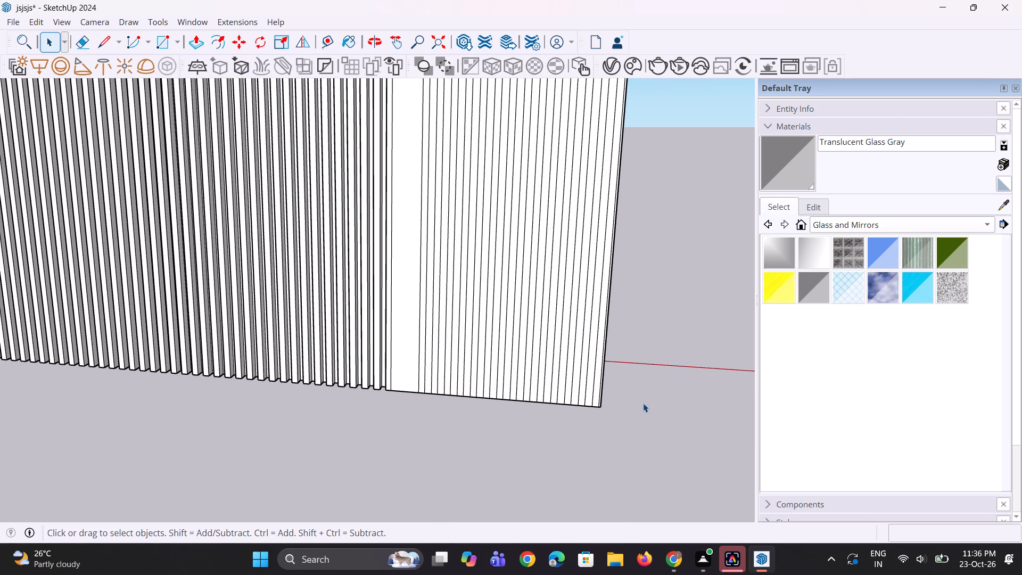
{"action": "scroll", "coordinate": [645, 401], "scroll_direction": "down", "scroll_amount": 3}
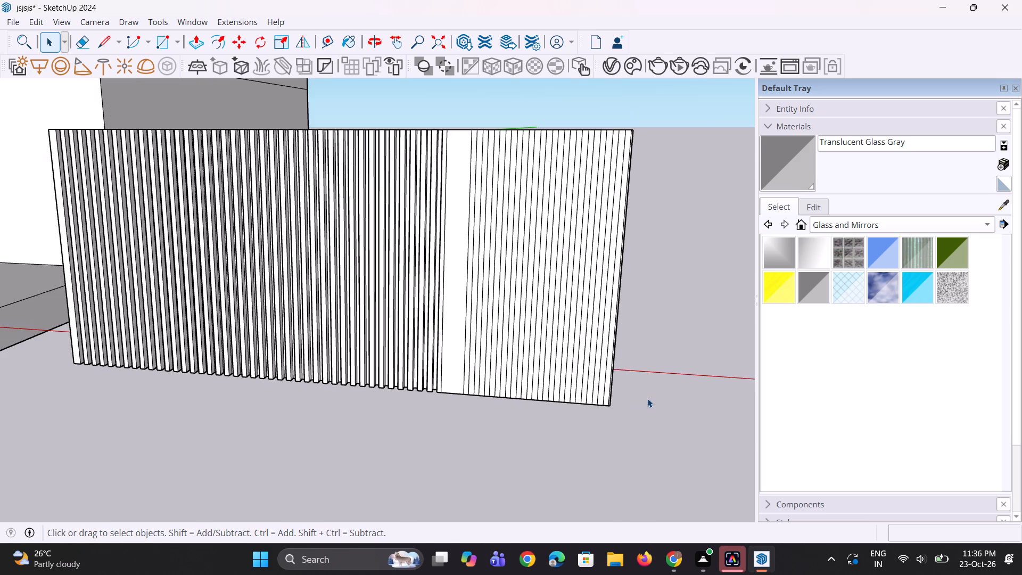
{"action": "scroll", "coordinate": [647, 398], "scroll_direction": "down", "scroll_amount": 2}
{"action": "scroll", "coordinate": [647, 398], "scroll_direction": "up", "scroll_amount": 2}
{"action": "scroll", "coordinate": [582, 354], "scroll_direction": "up", "scroll_amount": 1}
{"action": "middle_click_drag", "start_coordinate": [558, 343], "coordinate": [530, 378]}
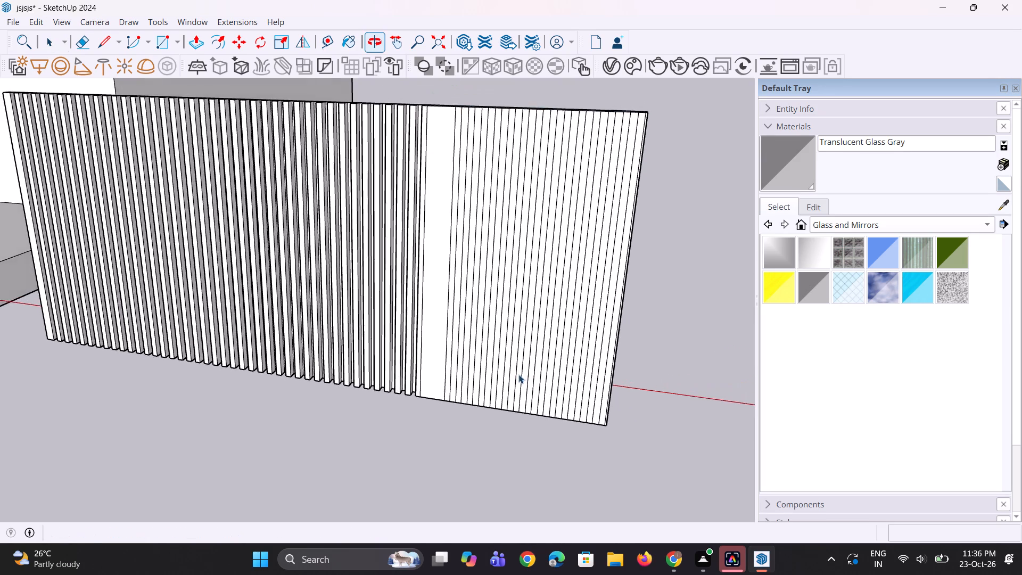
{"action": "scroll", "coordinate": [517, 374], "scroll_direction": "down", "scroll_amount": 5}
{"action": "middle_click_drag", "start_coordinate": [496, 259], "coordinate": [469, 379]}
{"action": "scroll", "coordinate": [484, 287], "scroll_direction": "up", "scroll_amount": 4}
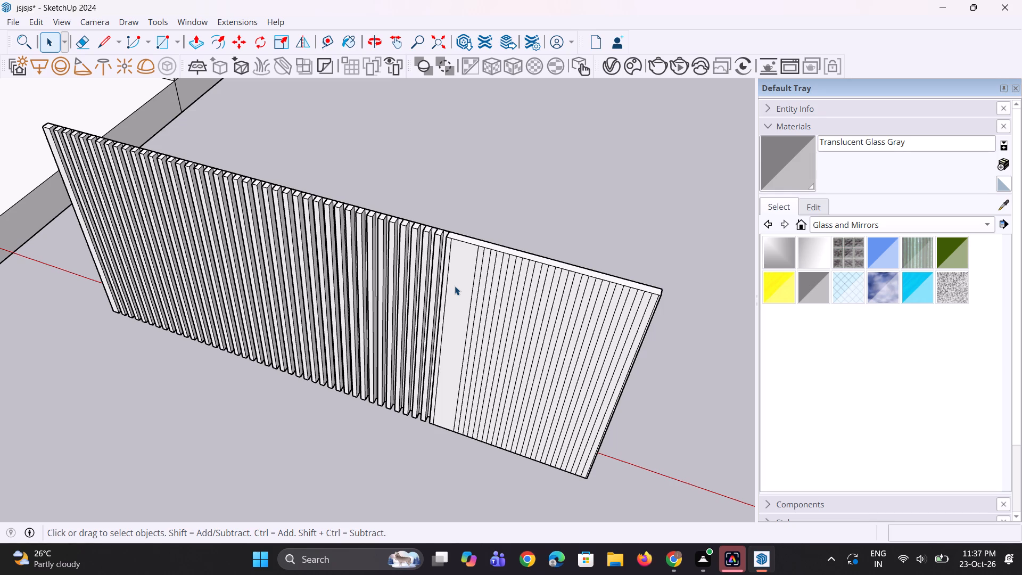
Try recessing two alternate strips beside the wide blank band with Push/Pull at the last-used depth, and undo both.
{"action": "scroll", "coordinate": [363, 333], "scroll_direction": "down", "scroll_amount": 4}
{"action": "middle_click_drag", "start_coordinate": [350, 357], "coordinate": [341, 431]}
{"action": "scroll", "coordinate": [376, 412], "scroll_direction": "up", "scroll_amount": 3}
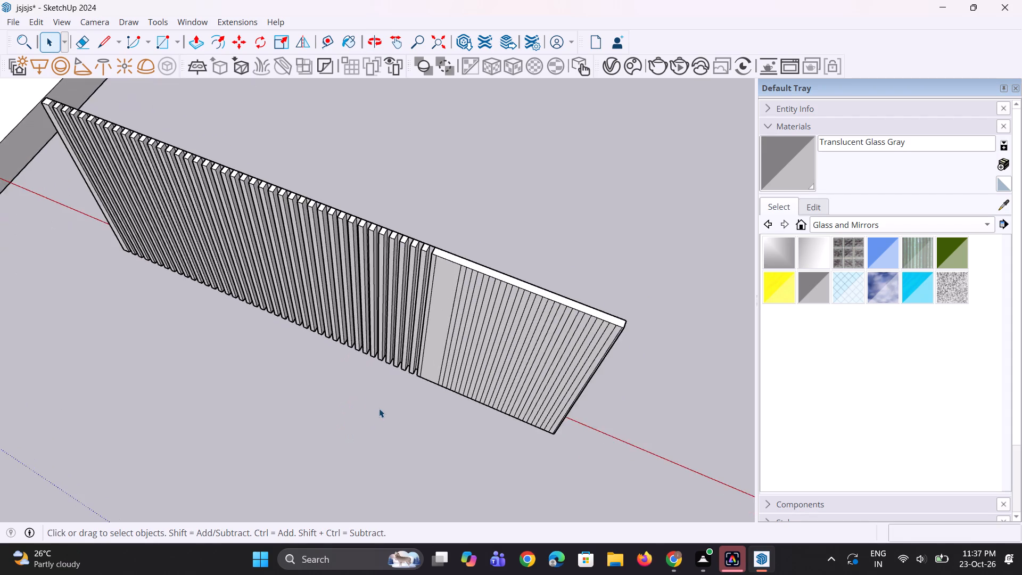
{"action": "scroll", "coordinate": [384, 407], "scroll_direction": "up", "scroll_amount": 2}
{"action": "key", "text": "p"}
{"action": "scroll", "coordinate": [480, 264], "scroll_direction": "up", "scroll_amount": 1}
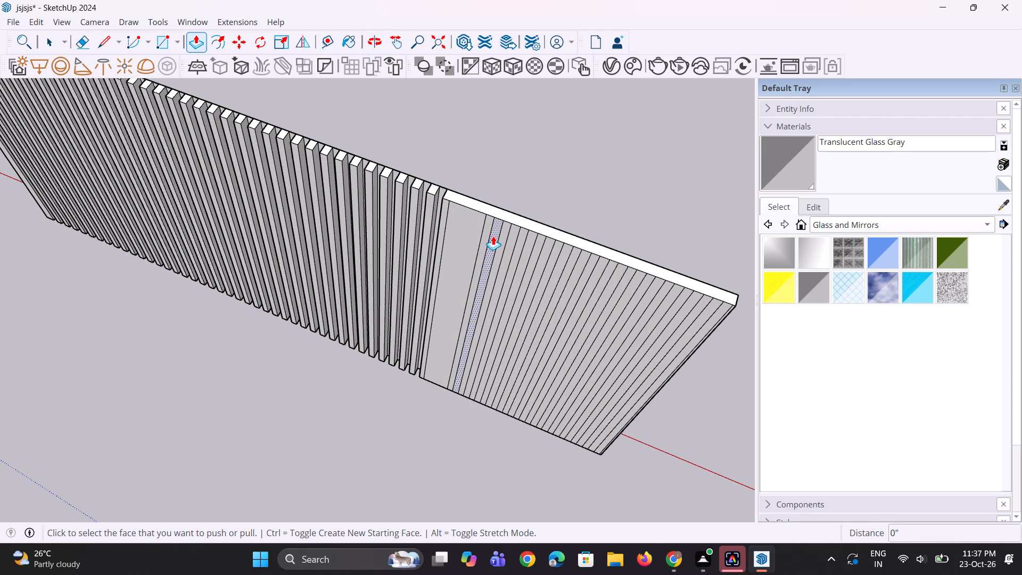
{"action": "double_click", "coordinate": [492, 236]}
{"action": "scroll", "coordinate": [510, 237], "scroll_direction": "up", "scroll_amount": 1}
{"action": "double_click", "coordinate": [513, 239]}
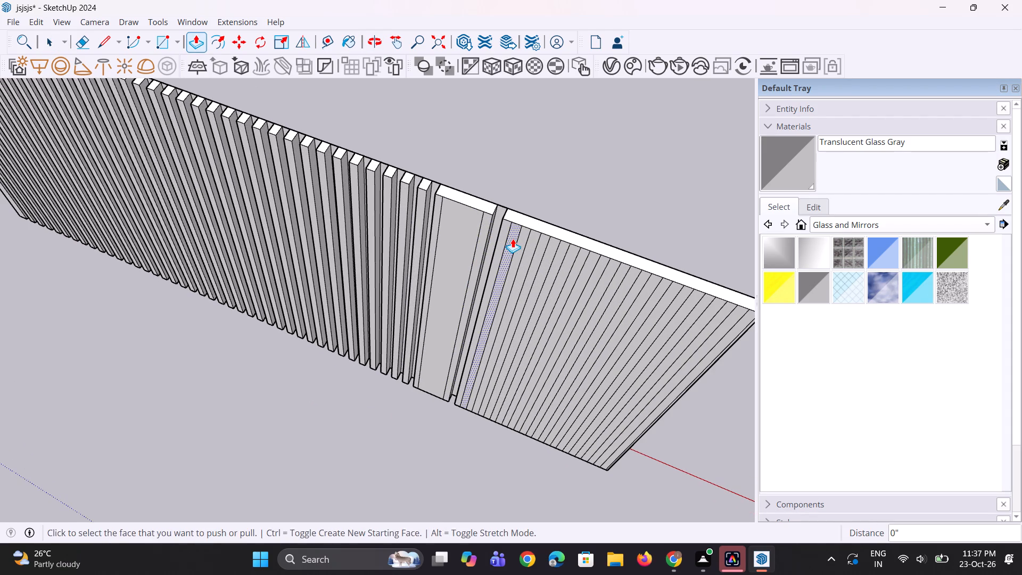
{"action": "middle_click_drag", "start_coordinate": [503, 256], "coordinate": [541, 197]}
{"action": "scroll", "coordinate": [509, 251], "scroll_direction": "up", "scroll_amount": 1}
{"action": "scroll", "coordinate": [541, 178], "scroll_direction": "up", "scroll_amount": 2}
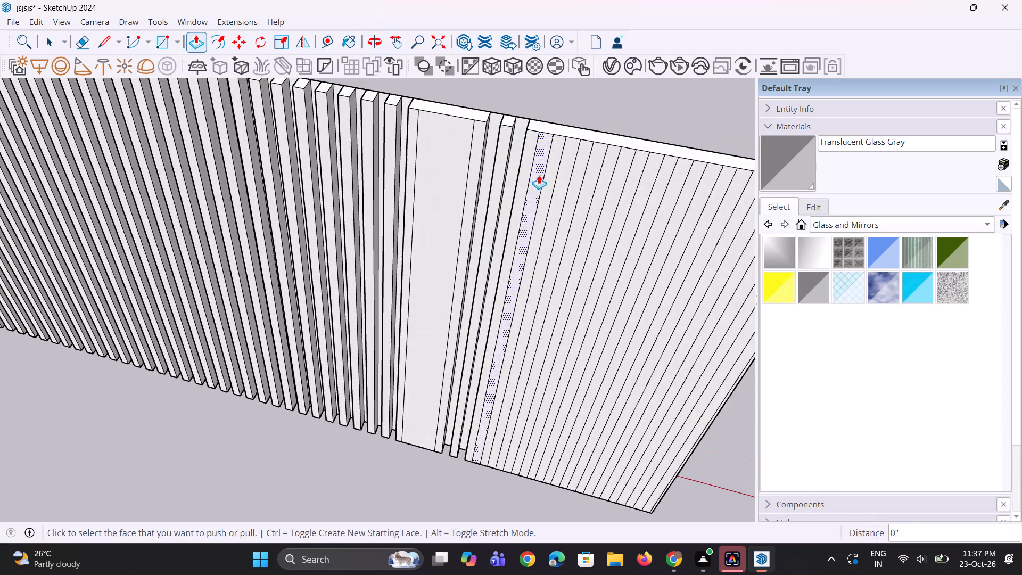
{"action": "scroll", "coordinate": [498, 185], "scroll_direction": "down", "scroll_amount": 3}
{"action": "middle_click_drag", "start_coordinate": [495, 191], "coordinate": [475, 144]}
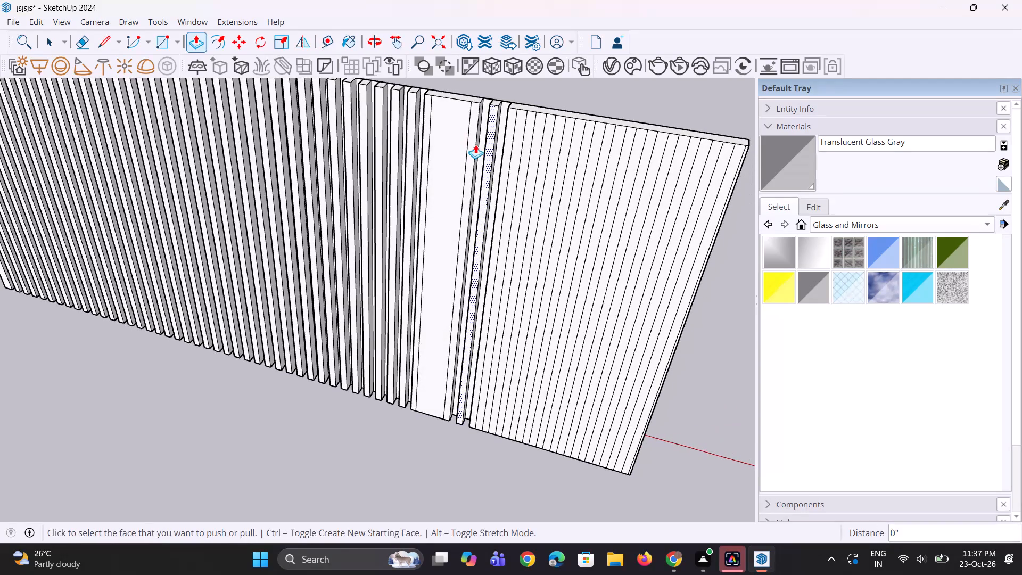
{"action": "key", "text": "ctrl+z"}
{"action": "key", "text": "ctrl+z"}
Recess the first six alternate strips beside the wide blank band with Push/Pull at the last-used depth.
{"action": "scroll", "coordinate": [465, 189], "scroll_direction": "up", "scroll_amount": 1, "text": "ctrl"}
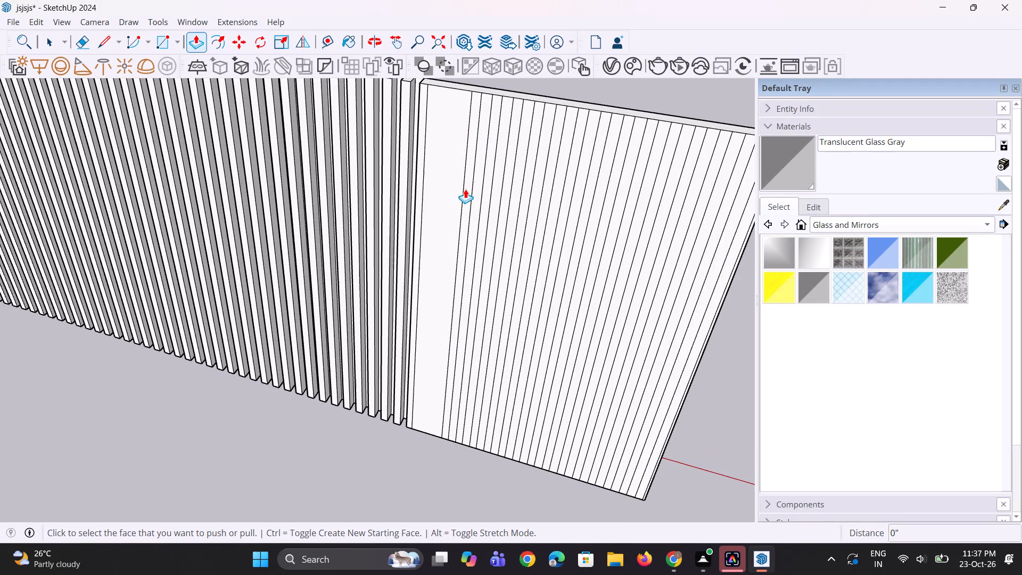
{"action": "double_click", "coordinate": [465, 189], "text": "ctrl"}
{"action": "scroll", "coordinate": [479, 198], "scroll_direction": "up", "scroll_amount": 2}
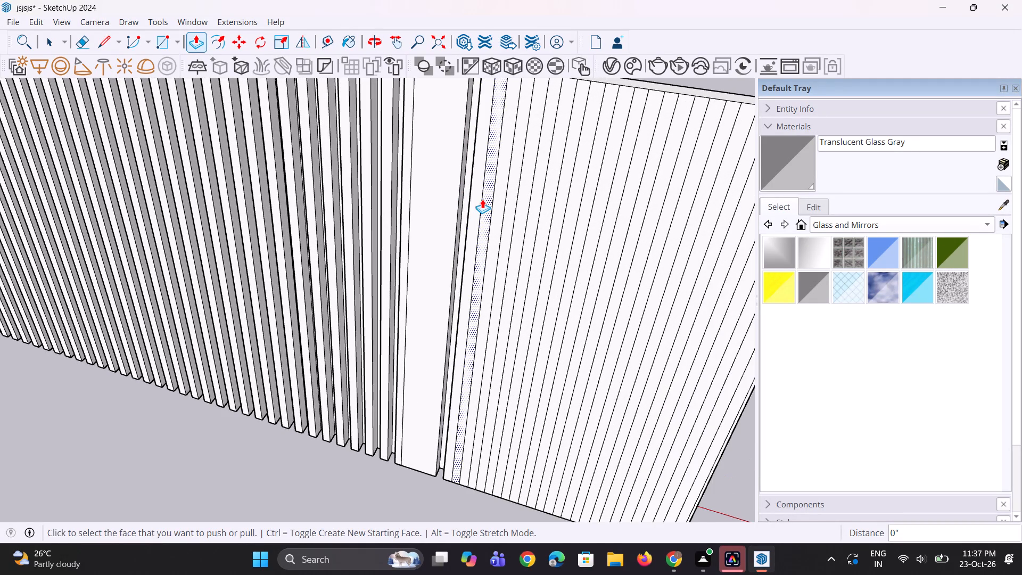
{"action": "double_click", "coordinate": [486, 201]}
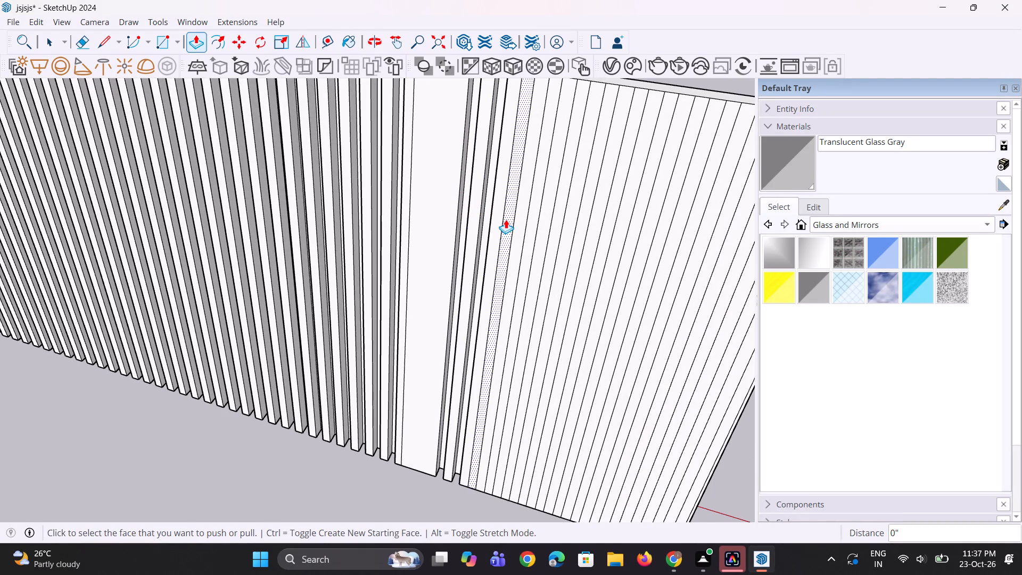
{"action": "double_click", "coordinate": [506, 219]}
{"action": "middle_click_drag", "start_coordinate": [454, 288], "coordinate": [493, 268]}
{"action": "scroll", "coordinate": [530, 276], "scroll_direction": "up", "scroll_amount": 6}
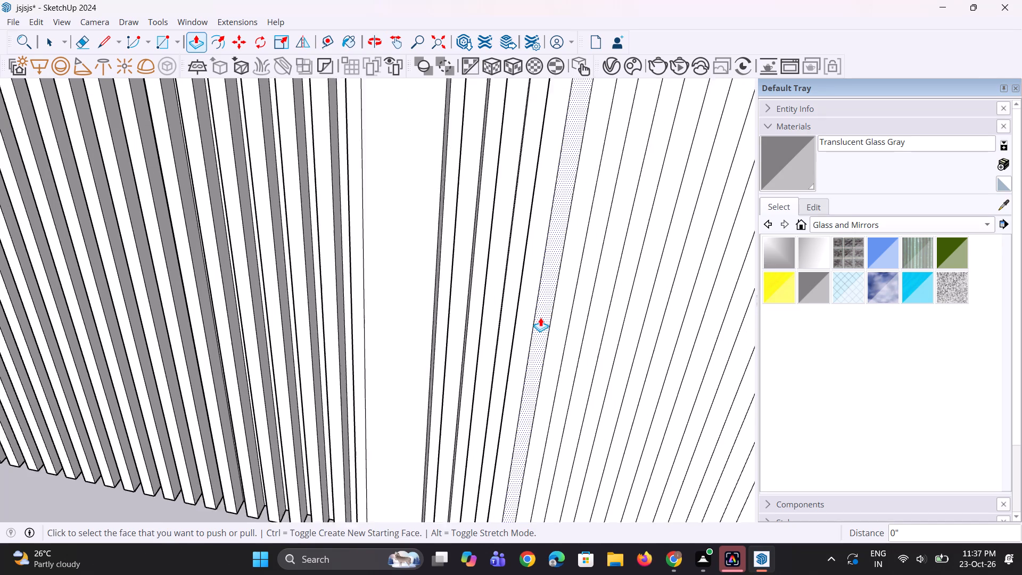
{"action": "scroll", "coordinate": [540, 317], "scroll_direction": "up", "scroll_amount": 1}
{"action": "scroll", "coordinate": [540, 317], "scroll_direction": "down", "scroll_amount": 3}
{"action": "middle_click_drag", "start_coordinate": [499, 396], "coordinate": [548, 325]}
{"action": "scroll", "coordinate": [539, 350], "scroll_direction": "up", "scroll_amount": 3}
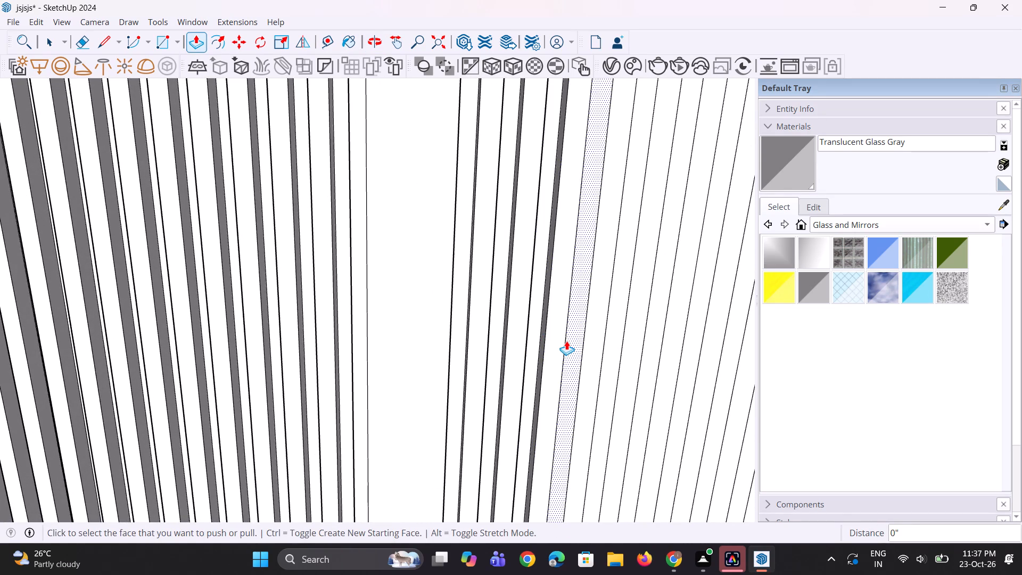
{"action": "double_click", "coordinate": [566, 341]}
{"action": "double_click", "coordinate": [607, 363]}
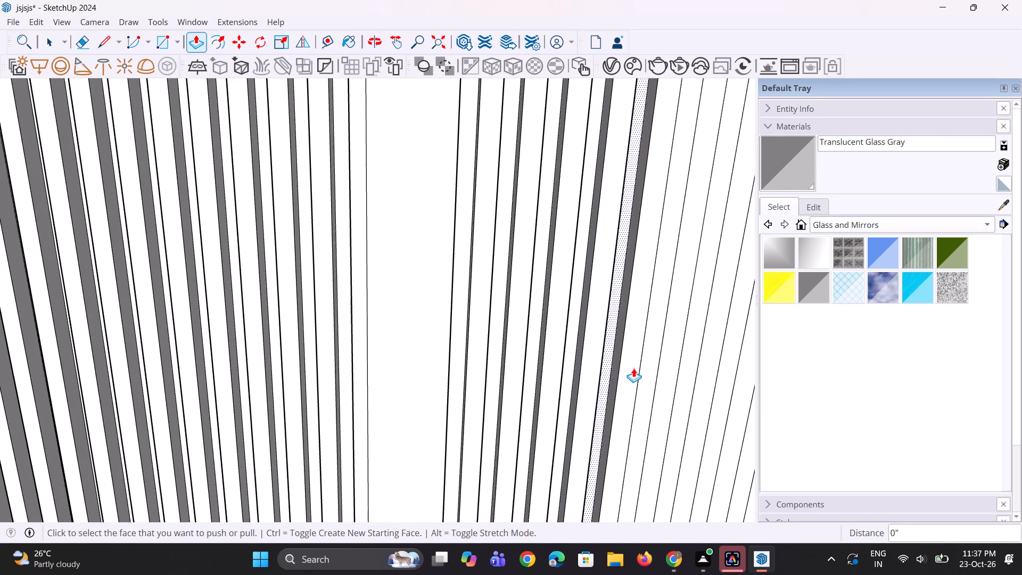
{"action": "double_click", "coordinate": [643, 374]}
Recess the remaining eight alternate strips with Push/Pull at the same depth, continuing to the panel's outer end.
{"action": "scroll", "coordinate": [319, 317], "scroll_direction": "down", "scroll_amount": 9}
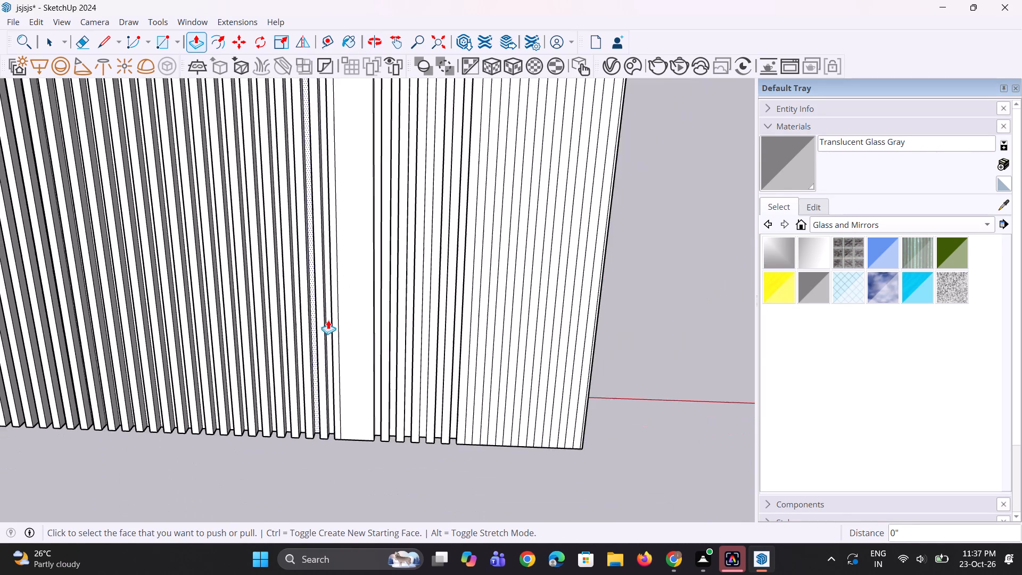
{"action": "scroll", "coordinate": [413, 353], "scroll_direction": "up", "scroll_amount": 3}
{"action": "scroll", "coordinate": [468, 471], "scroll_direction": "up", "scroll_amount": 4}
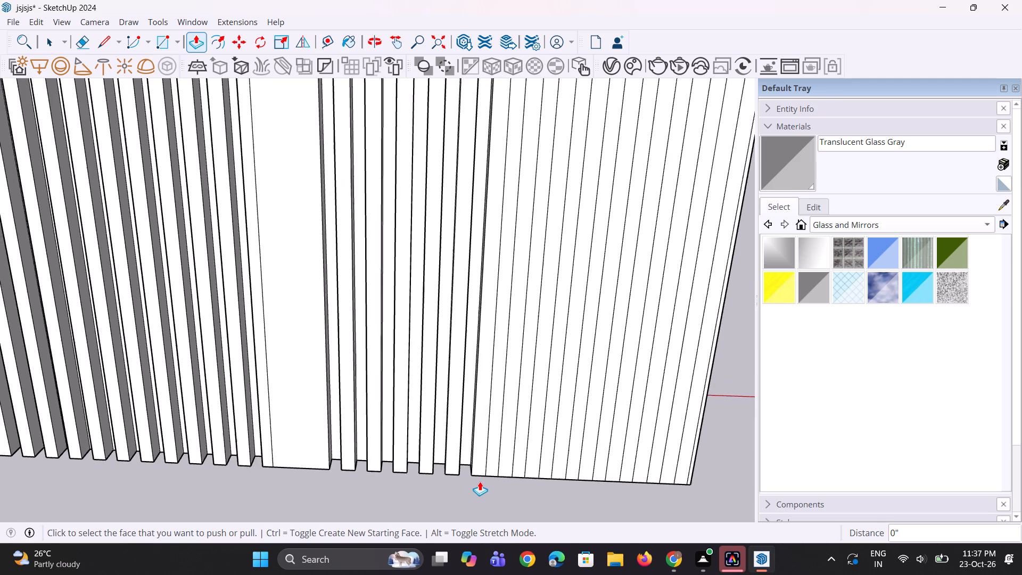
{"action": "left_click", "coordinate": [489, 470]}
{"action": "left_click", "coordinate": [489, 470]}
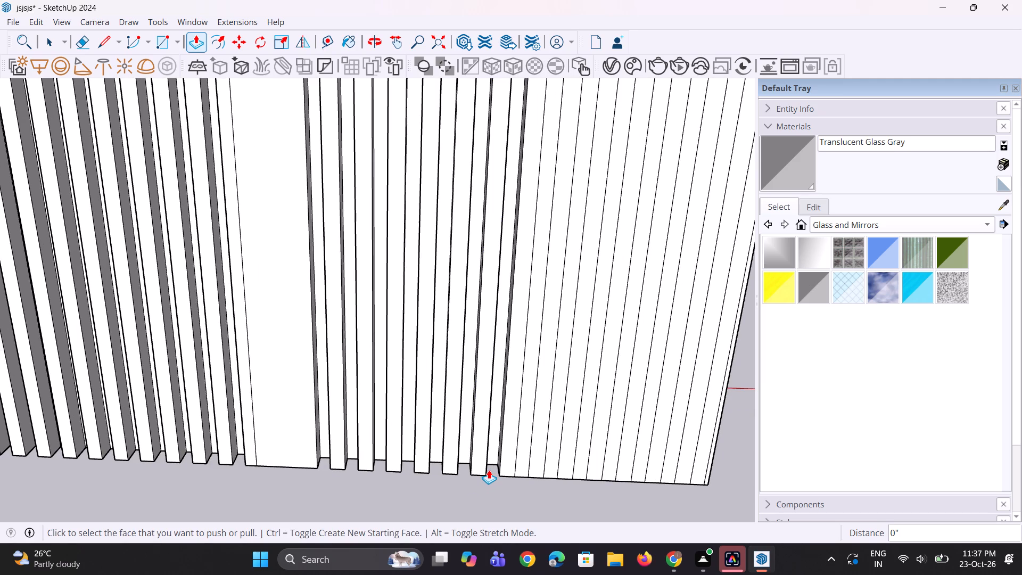
{"action": "scroll", "coordinate": [510, 475], "scroll_direction": "up", "scroll_amount": 1}
{"action": "double_click", "coordinate": [519, 472]}
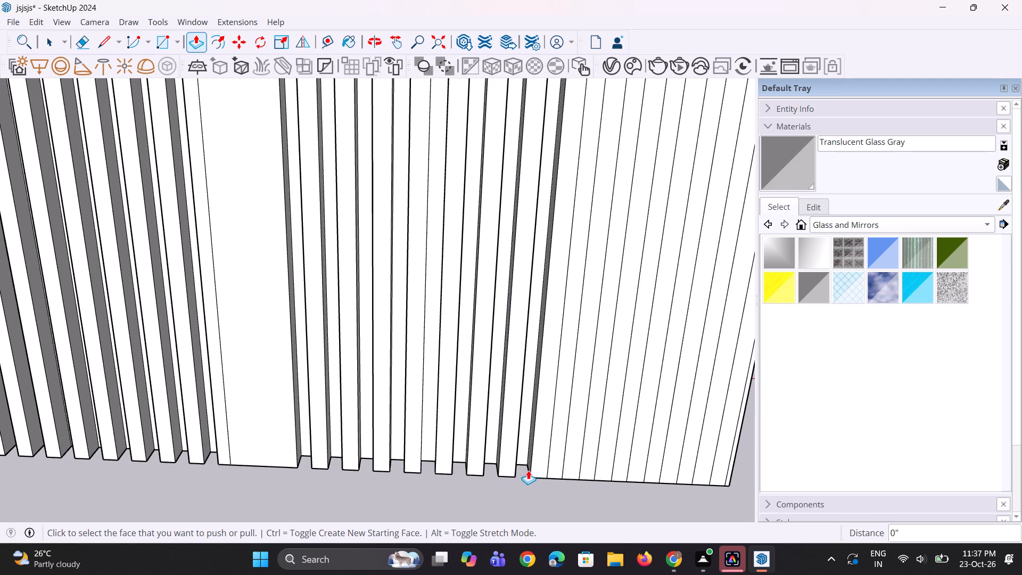
{"action": "double_click", "coordinate": [551, 472]}
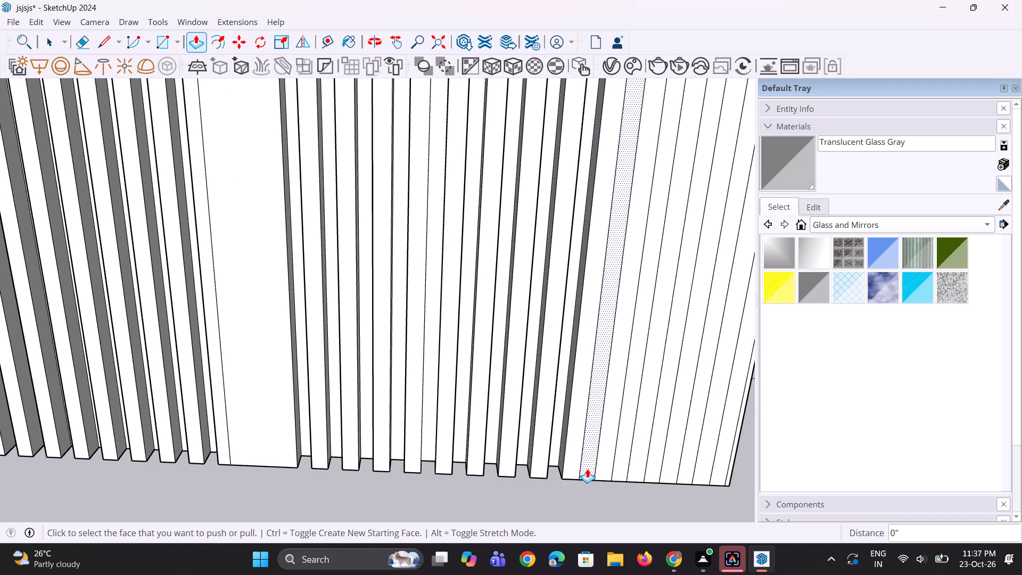
{"action": "double_click", "coordinate": [587, 469]}
{"action": "double_click", "coordinate": [619, 475]}
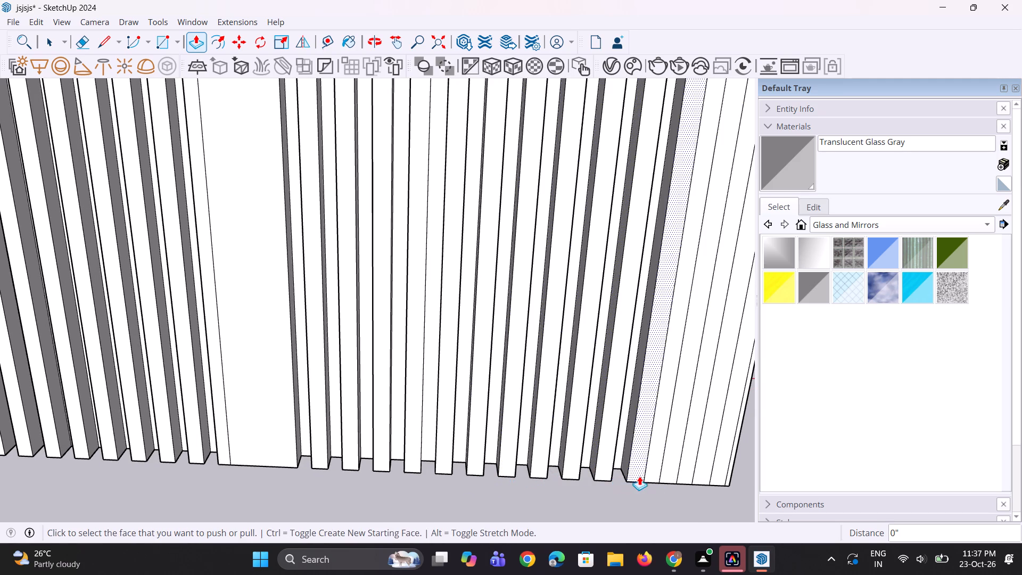
{"action": "double_click", "coordinate": [649, 477]}
{"action": "double_click", "coordinate": [685, 480]}
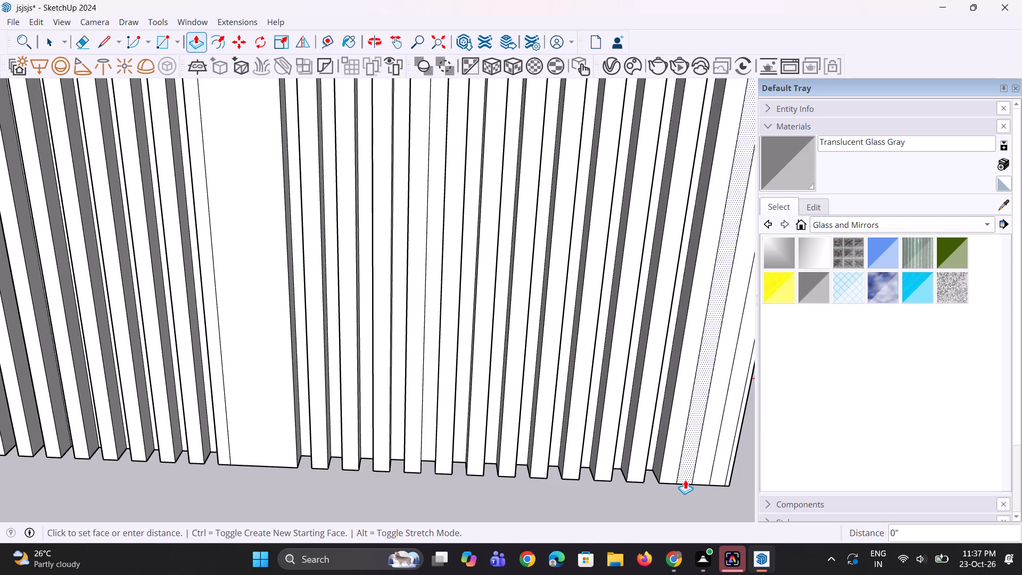
{"action": "double_click", "coordinate": [720, 475]}
Make the entire slatted panel beside the building, including its wide blank band, into one group.
{"action": "scroll", "coordinate": [652, 391], "scroll_direction": "down", "scroll_amount": 6}
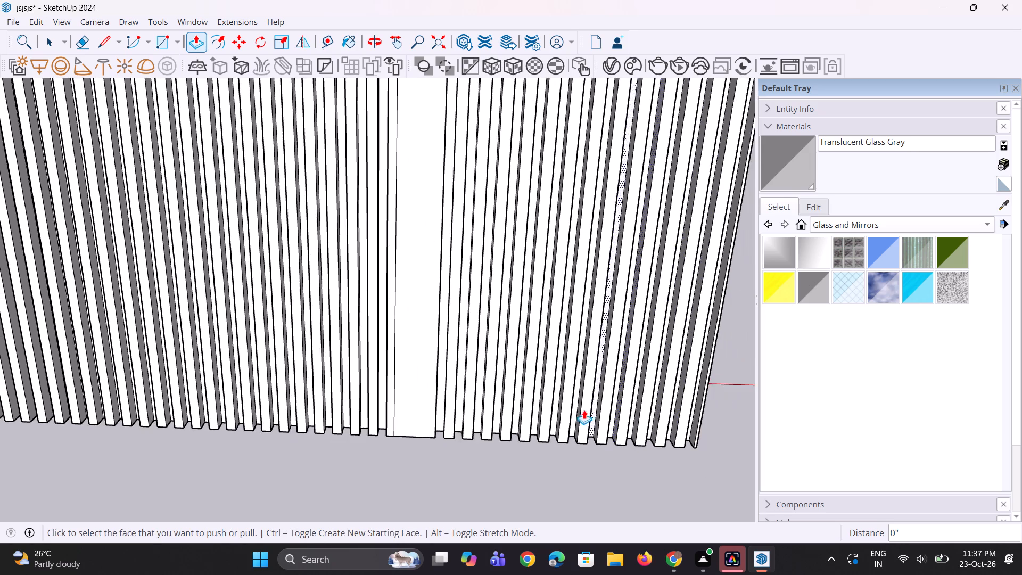
{"action": "scroll", "coordinate": [584, 410], "scroll_direction": "down", "scroll_amount": 4}
{"action": "middle_click_drag", "start_coordinate": [638, 423], "coordinate": [592, 436]}
{"action": "scroll", "coordinate": [591, 437], "scroll_direction": "down", "scroll_amount": 7}
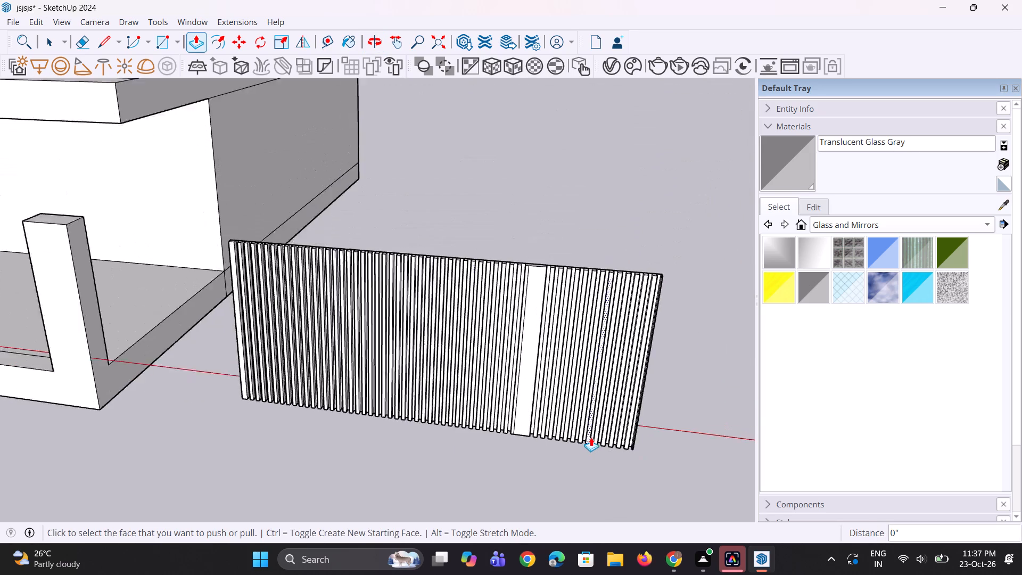
{"action": "scroll", "coordinate": [591, 437], "scroll_direction": "down", "scroll_amount": 3}
{"action": "middle_click_drag", "start_coordinate": [591, 438], "coordinate": [599, 354]}
{"action": "scroll", "coordinate": [596, 377], "scroll_direction": "down", "scroll_amount": 4}
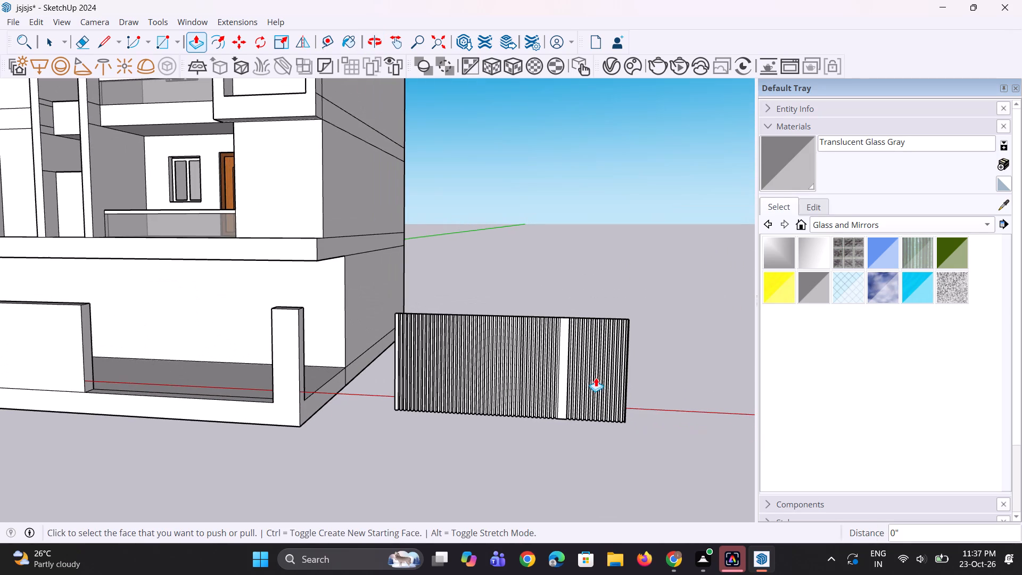
{"action": "right_click_drag", "start_coordinate": [474, 369], "coordinate": [459, 366]}
{"action": "key", "text": "space"}
{"action": "key", "text": "space"}
{"action": "middle_click_drag", "start_coordinate": [369, 361], "coordinate": [379, 371]}
{"action": "scroll", "coordinate": [377, 376], "scroll_direction": "up", "scroll_amount": 2}
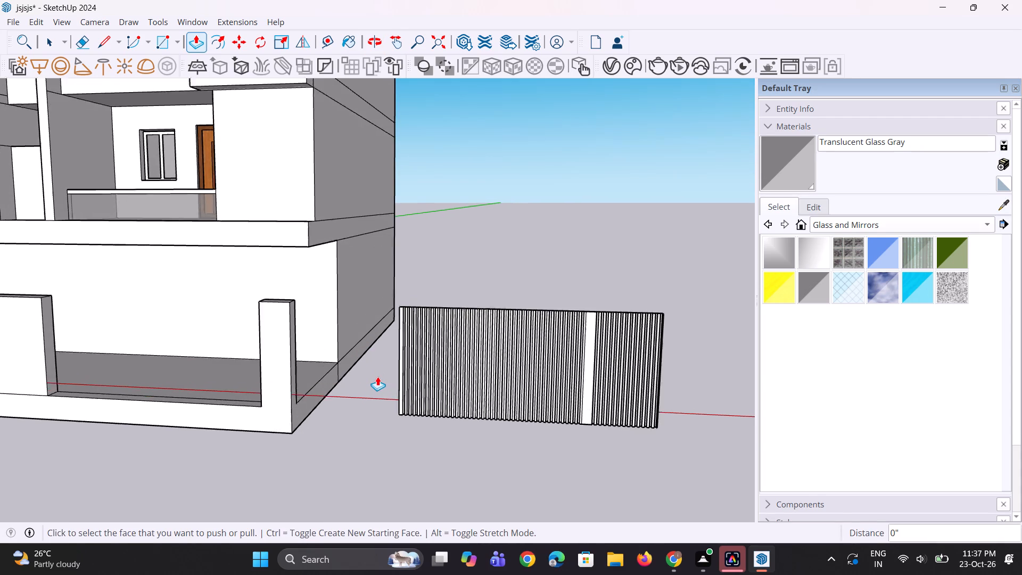
{"action": "key", "text": "space"}
{"action": "key", "text": "space"}
{"action": "left_click", "coordinate": [374, 379]}
{"action": "left_click_drag", "start_coordinate": [392, 284], "coordinate": [582, 479]}
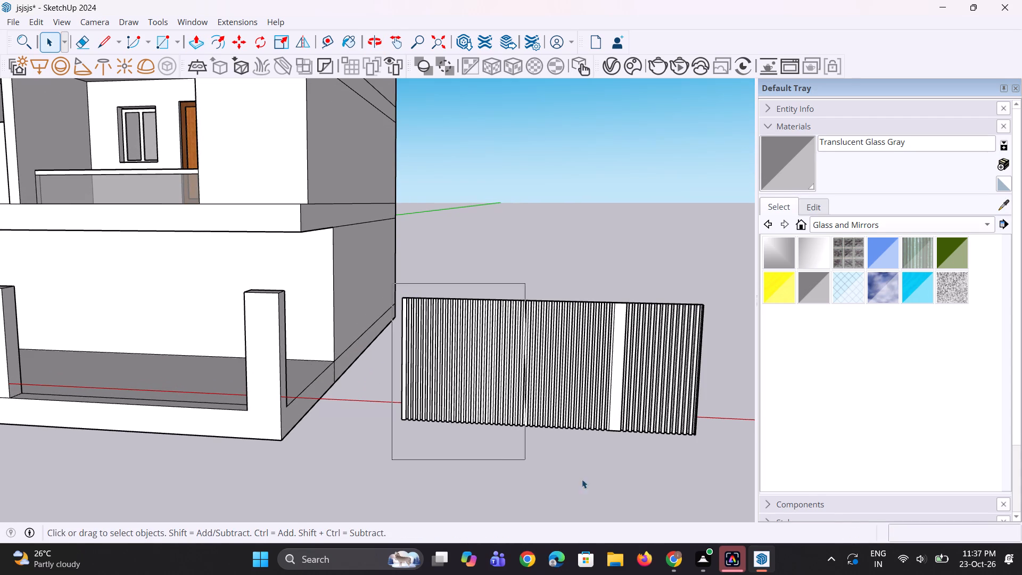
{"action": "left_click_drag", "start_coordinate": [582, 479], "coordinate": [711, 495]}
{"action": "middle_click_drag", "start_coordinate": [440, 417], "coordinate": [467, 413]}
{"action": "left_click_drag", "start_coordinate": [398, 276], "coordinate": [689, 484]}
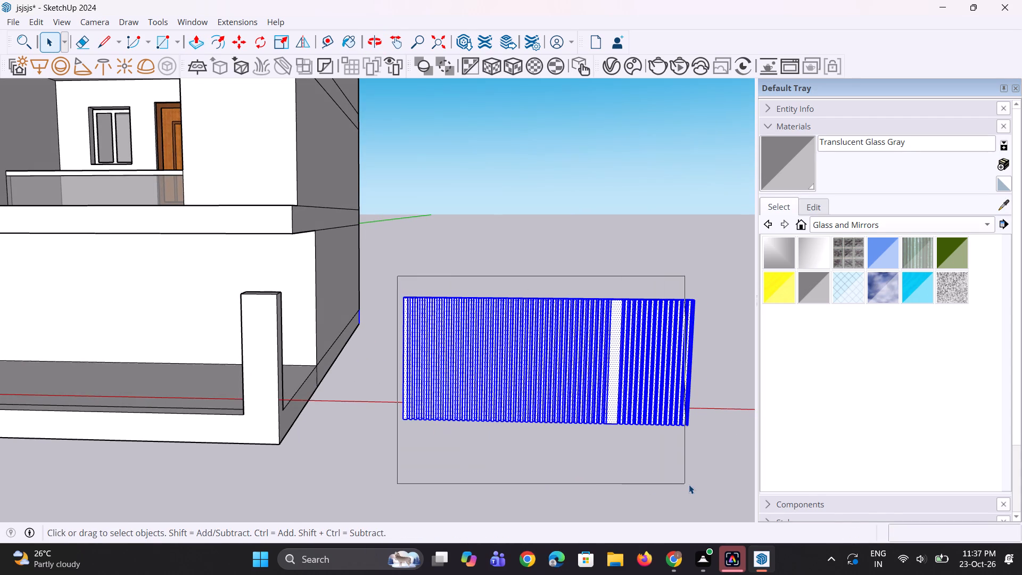
{"action": "left_click_drag", "start_coordinate": [689, 484], "coordinate": [697, 486]}
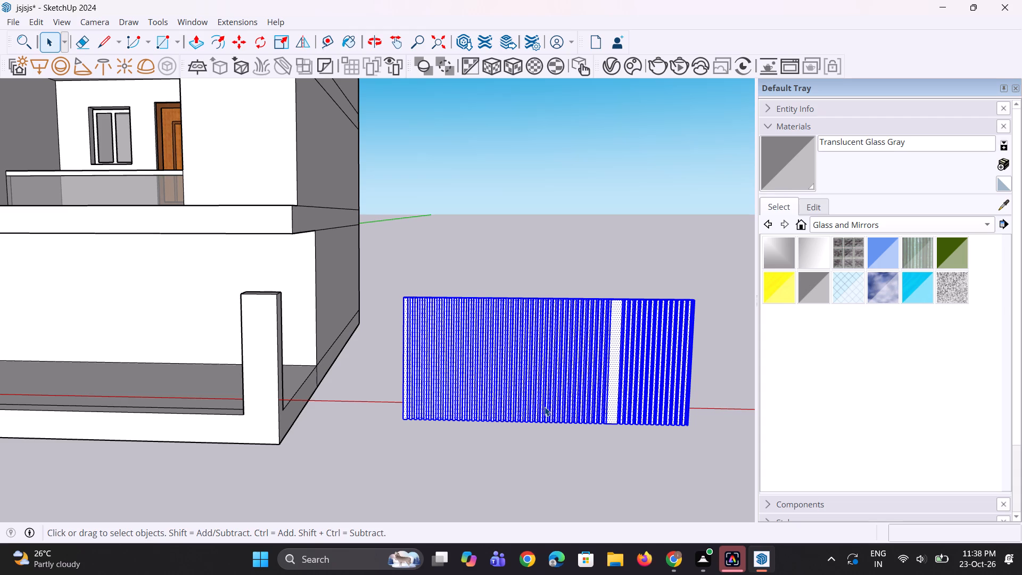
{"action": "right_click", "coordinate": [545, 407]}
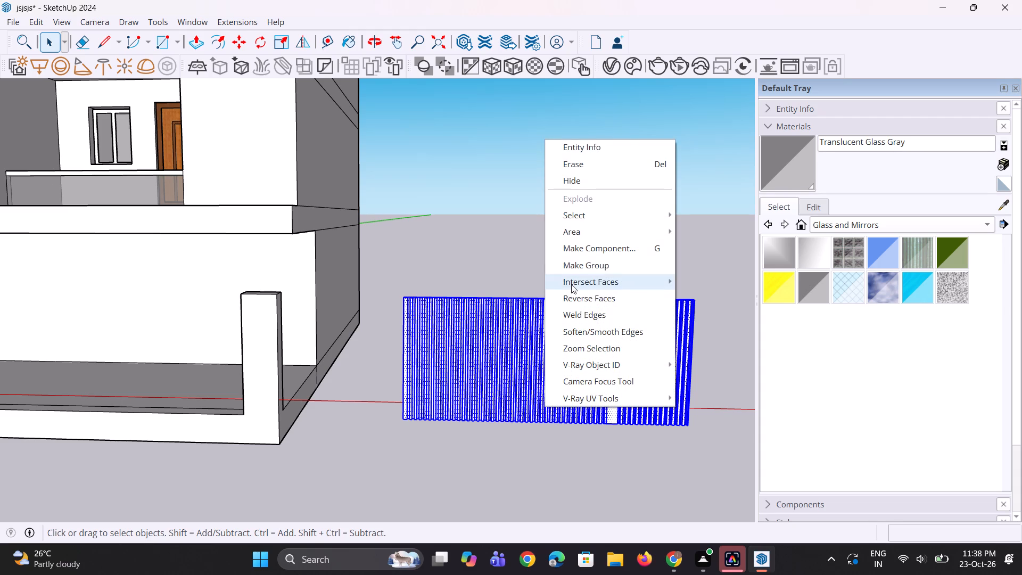
{"action": "left_click", "coordinate": [570, 266]}
{"action": "left_click", "coordinate": [553, 267]}
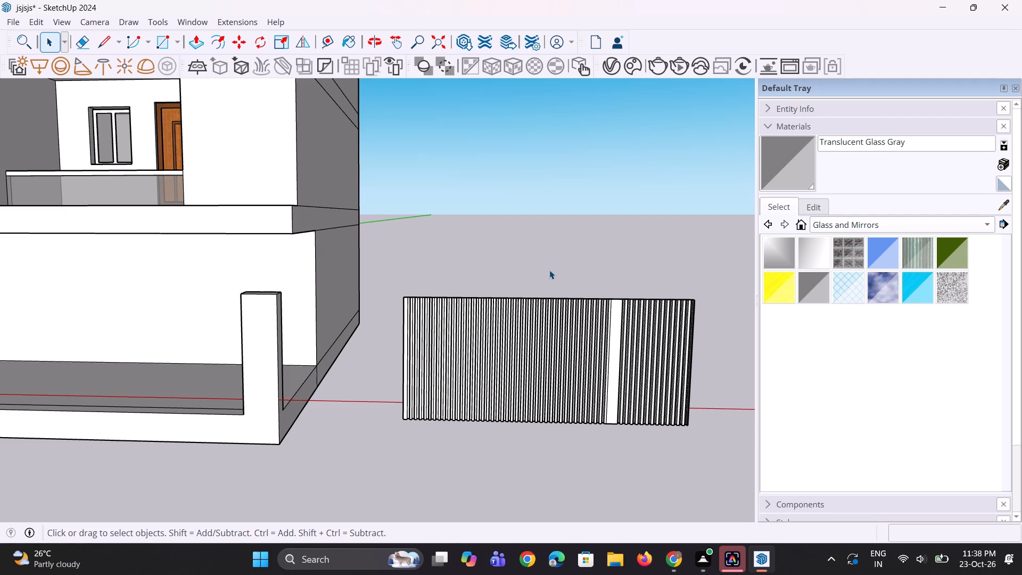
Examine the grouped slatted panel beside the building from close up and from farther away.
{"action": "scroll", "coordinate": [545, 270], "scroll_direction": "down", "scroll_amount": 6}
{"action": "scroll", "coordinate": [554, 292], "scroll_direction": "up", "scroll_amount": 1}
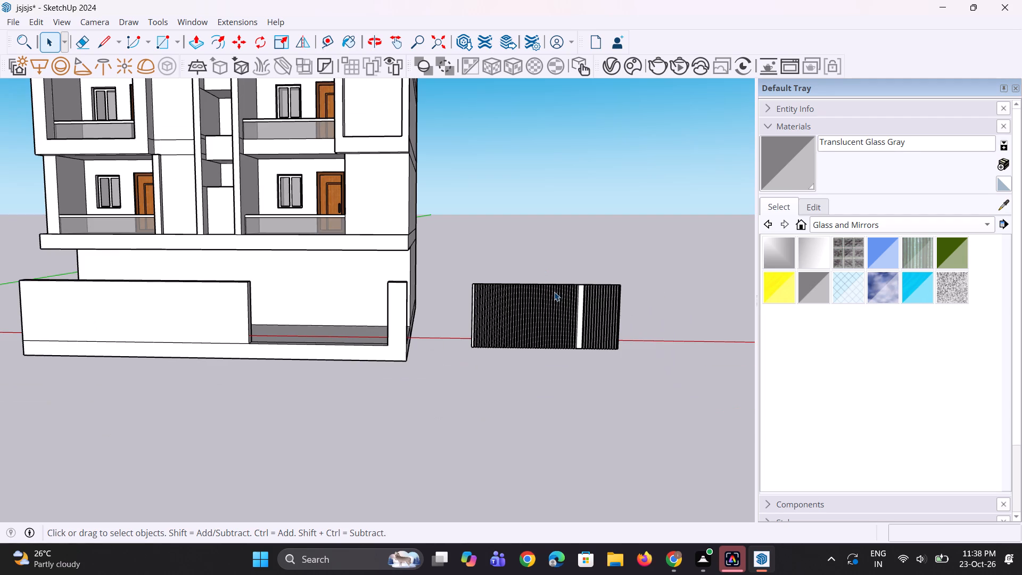
{"action": "scroll", "coordinate": [554, 292], "scroll_direction": "up", "scroll_amount": 7}
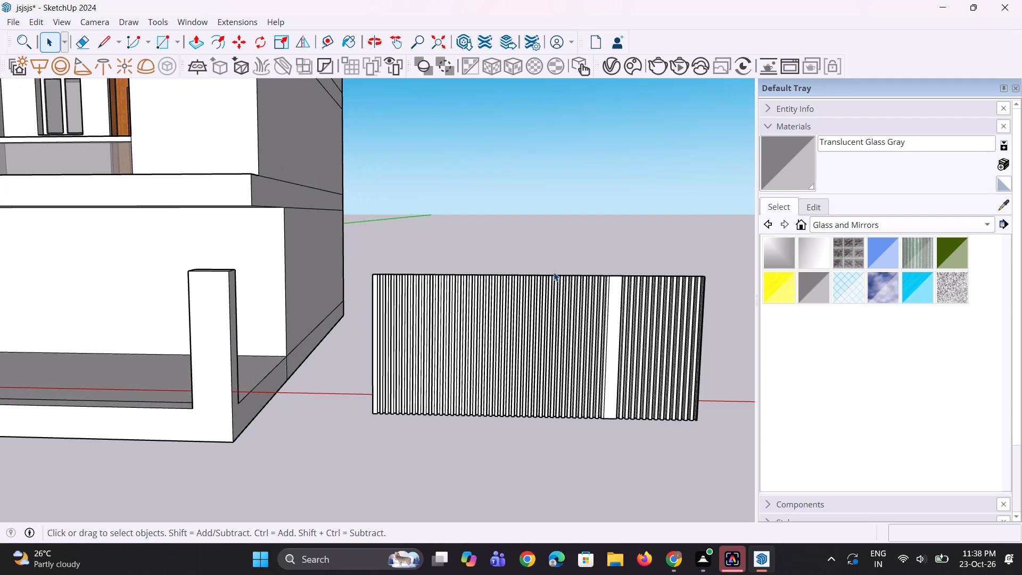
{"action": "scroll", "coordinate": [618, 355], "scroll_direction": "up", "scroll_amount": 2}
{"action": "scroll", "coordinate": [625, 381], "scroll_direction": "down", "scroll_amount": 5}
{"action": "scroll", "coordinate": [688, 340], "scroll_direction": "up", "scroll_amount": 3}
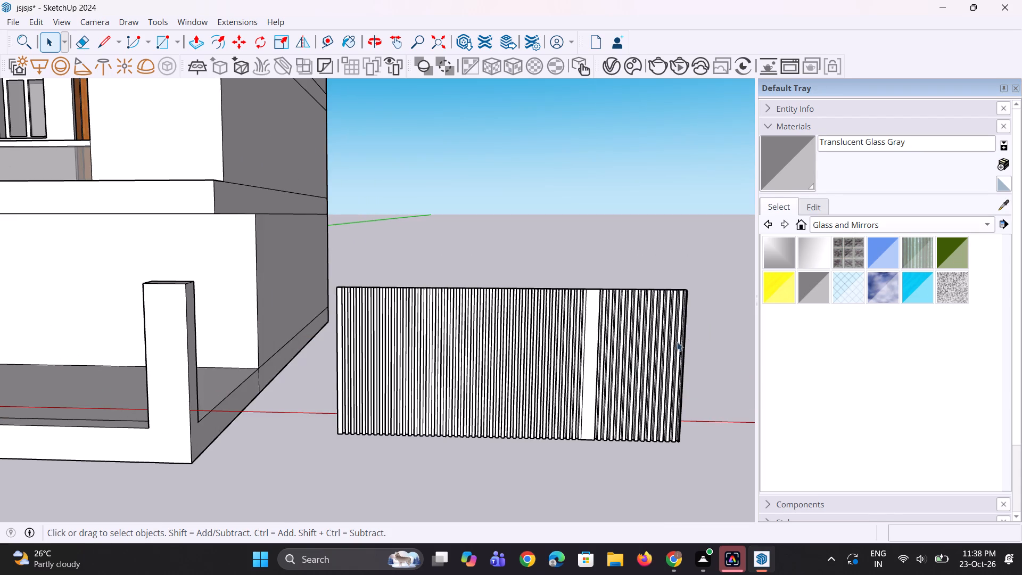
{"action": "scroll", "coordinate": [662, 369], "scroll_direction": "down", "scroll_amount": 4}
{"action": "middle_click_drag", "start_coordinate": [620, 364], "coordinate": [607, 377]}
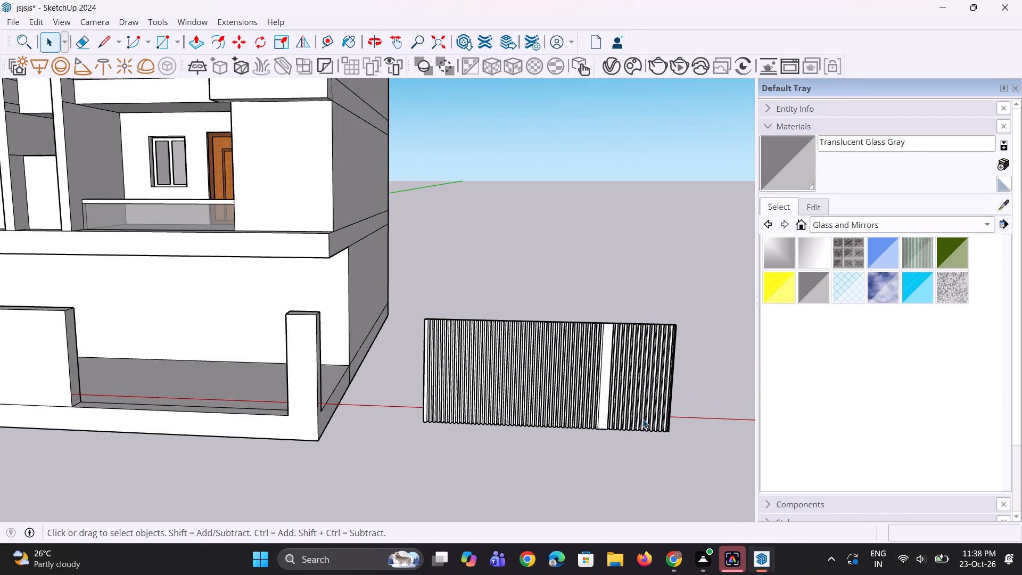
{"action": "scroll", "coordinate": [662, 430], "scroll_direction": "up", "scroll_amount": 3}
{"action": "scroll", "coordinate": [649, 419], "scroll_direction": "down", "scroll_amount": 3}
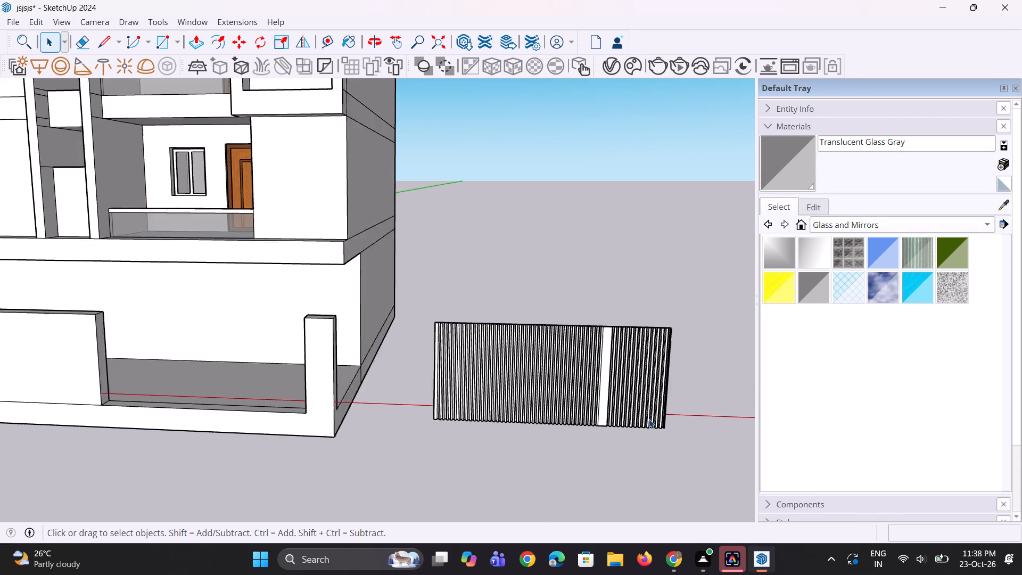
{"action": "scroll", "coordinate": [649, 419], "scroll_direction": "down", "scroll_amount": 2}
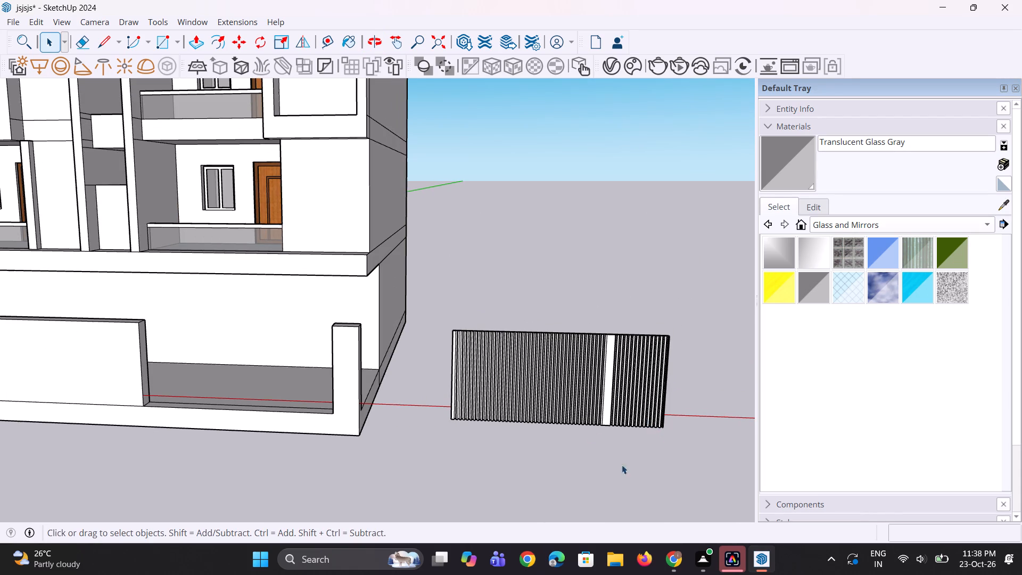
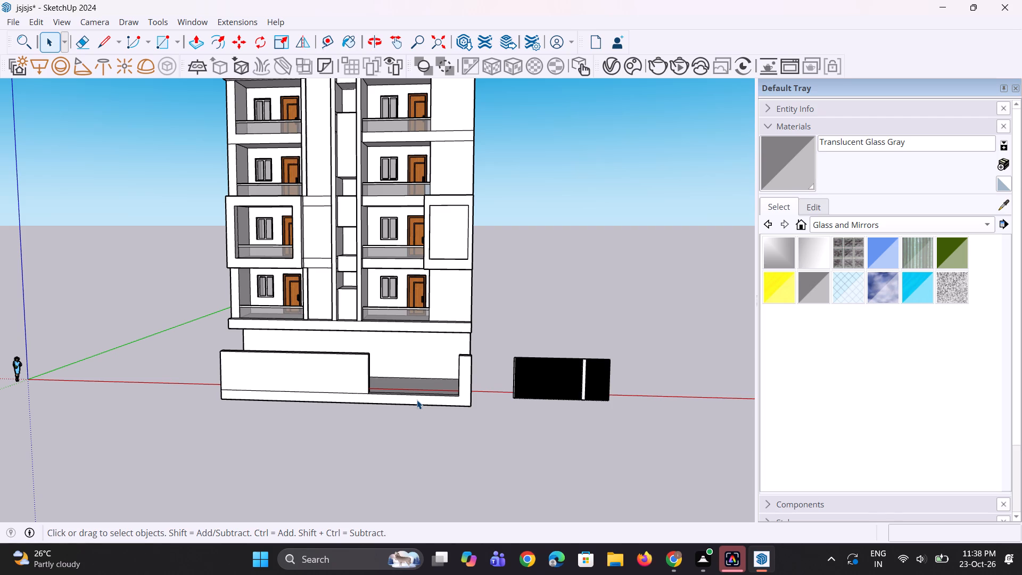
Examine the front boundary wall and the opening beside it from several angles and distances.
{"action": "scroll", "coordinate": [426, 402], "scroll_direction": "up", "scroll_amount": 3}
{"action": "scroll", "coordinate": [520, 351], "scroll_direction": "up", "scroll_amount": 3}
{"action": "scroll", "coordinate": [380, 391], "scroll_direction": "up", "scroll_amount": 1}
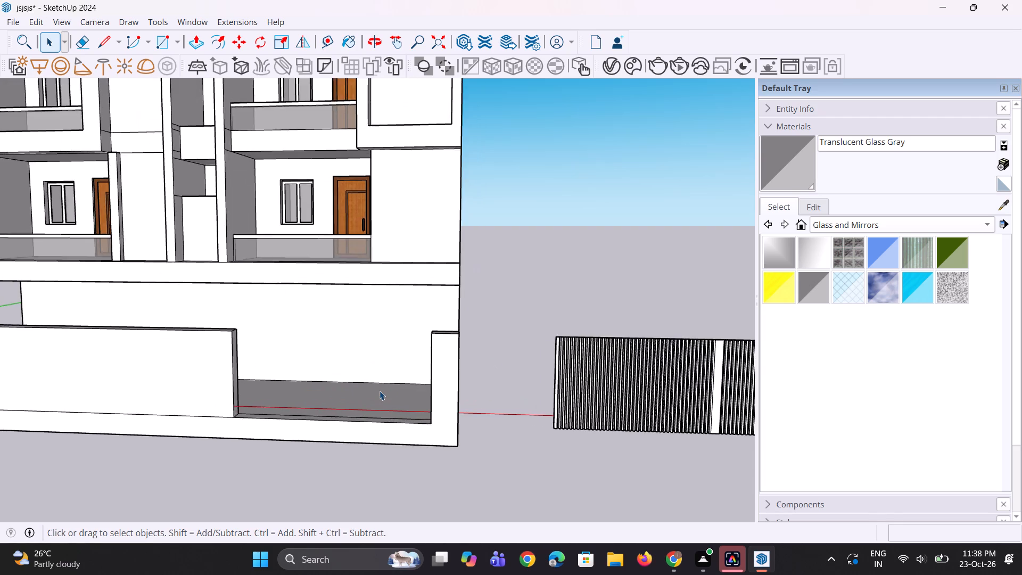
{"action": "scroll", "coordinate": [380, 391], "scroll_direction": "up", "scroll_amount": 1}
{"action": "middle_click_drag", "start_coordinate": [380, 391], "coordinate": [380, 404]}
{"action": "scroll", "coordinate": [380, 404], "scroll_direction": "down", "scroll_amount": 5}
{"action": "middle_click_drag", "start_coordinate": [337, 410], "coordinate": [179, 456]}
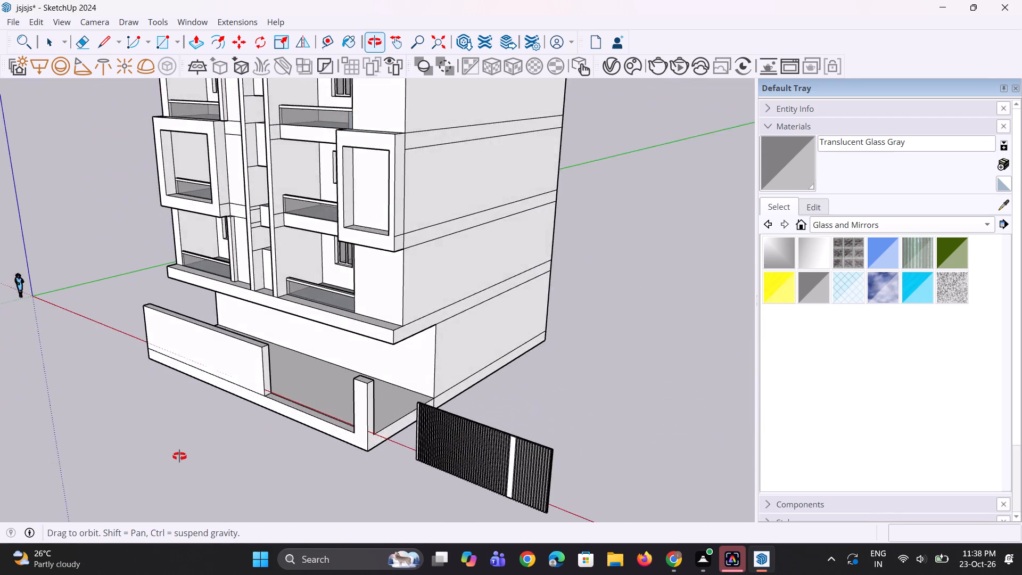
{"action": "middle_click_drag", "start_coordinate": [179, 456], "coordinate": [318, 431]}
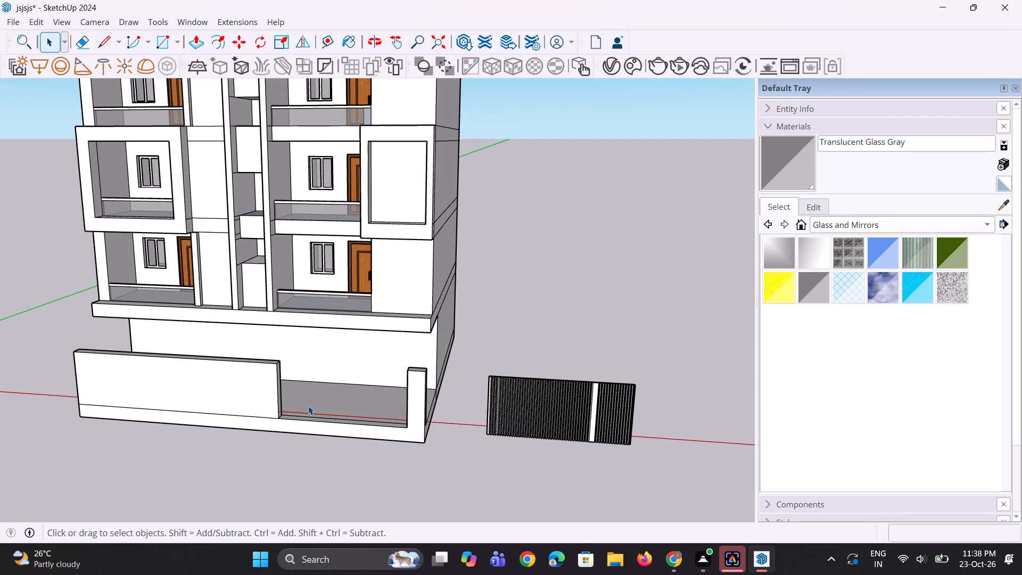
{"action": "scroll", "coordinate": [299, 393], "scroll_direction": "up", "scroll_amount": 2}
{"action": "scroll", "coordinate": [169, 366], "scroll_direction": "up", "scroll_amount": 1}
{"action": "middle_click_drag", "start_coordinate": [234, 370], "coordinate": [264, 362]}
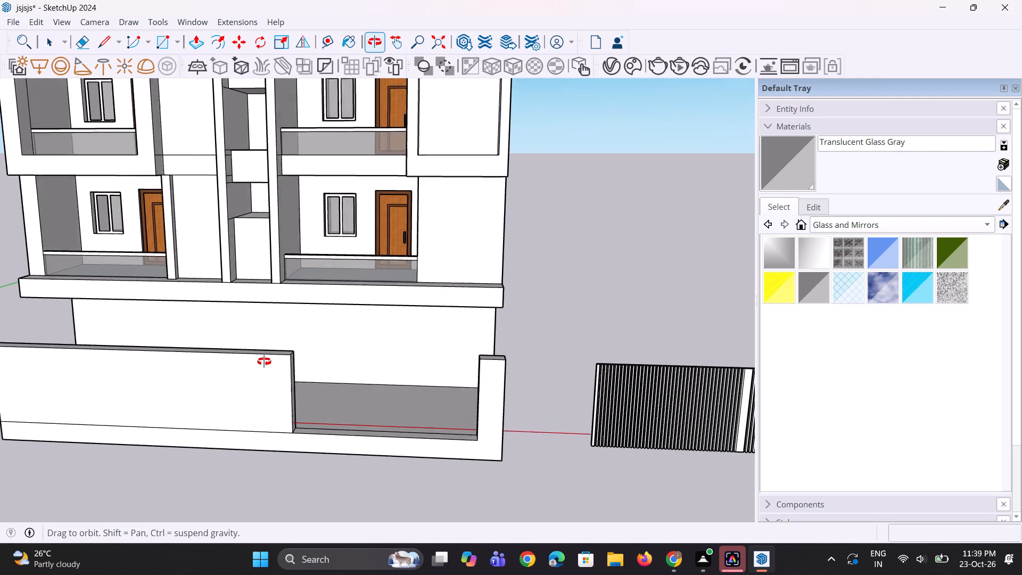
{"action": "middle_click_drag", "start_coordinate": [264, 362], "coordinate": [287, 355]}
{"action": "middle_click_drag", "start_coordinate": [289, 363], "coordinate": [301, 409]}
{"action": "key", "text": "l"}
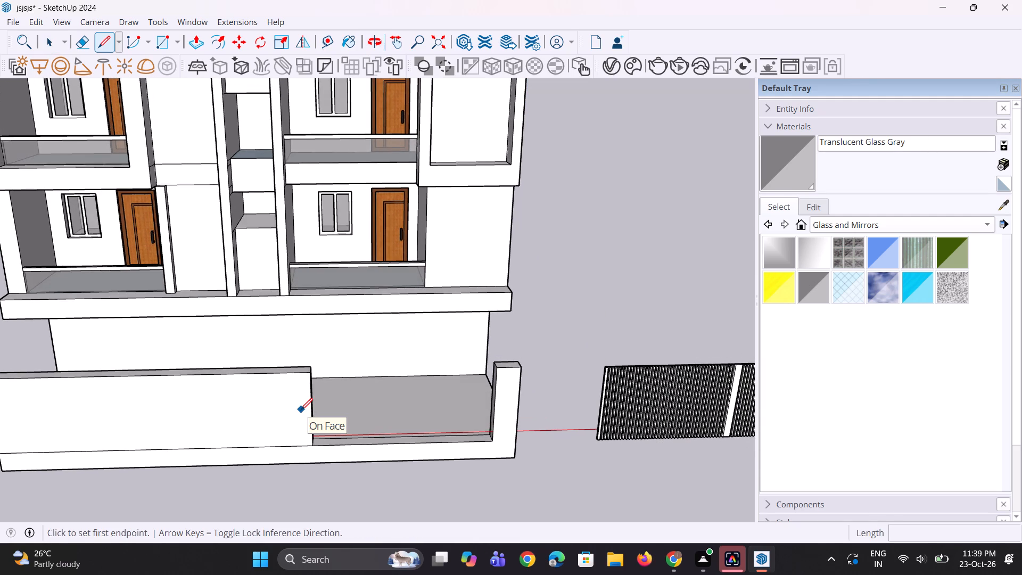
{"action": "scroll", "coordinate": [301, 410], "scroll_direction": "down", "scroll_amount": 4}
{"action": "middle_click_drag", "start_coordinate": [286, 397], "coordinate": [306, 466]}
{"action": "scroll", "coordinate": [280, 418], "scroll_direction": "up", "scroll_amount": 5}
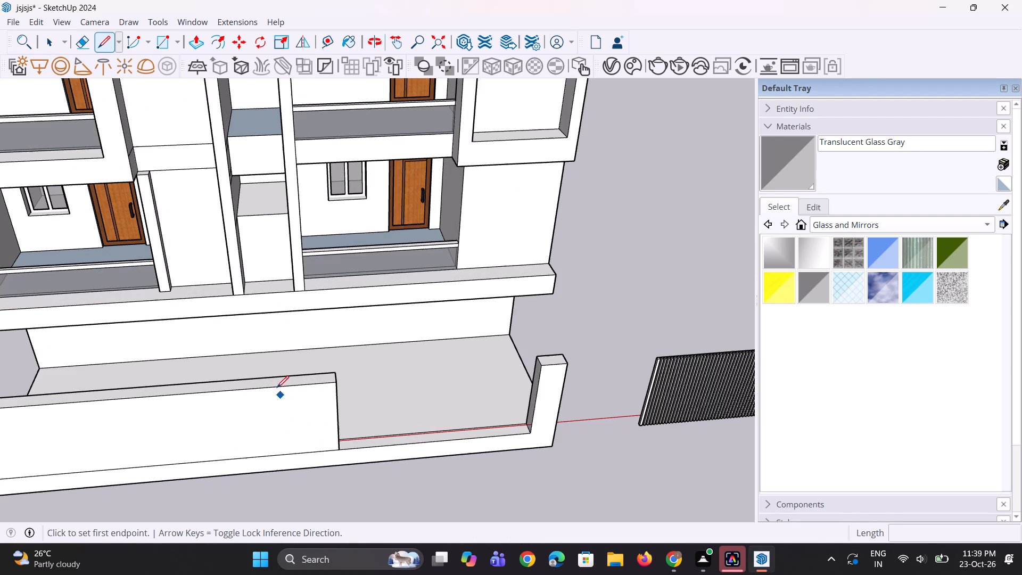
{"action": "middle_click_drag", "start_coordinate": [283, 435], "coordinate": [284, 369]}
{"action": "scroll", "coordinate": [284, 369], "scroll_direction": "up", "scroll_amount": 1}
{"action": "key", "text": "r"}
{"action": "scroll", "coordinate": [286, 414], "scroll_direction": "up", "scroll_amount": 2}
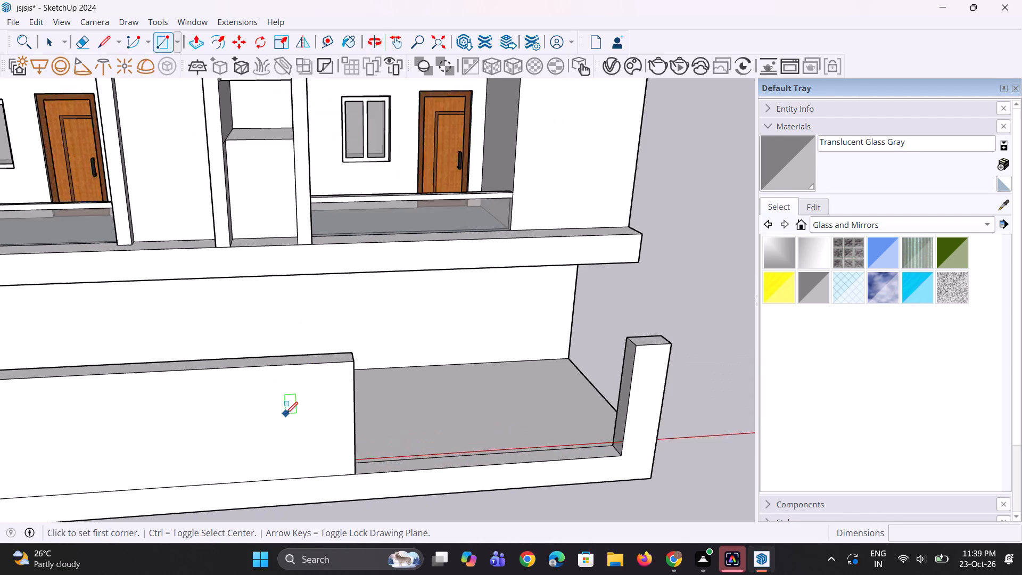
{"action": "scroll", "coordinate": [286, 414], "scroll_direction": "up", "scroll_amount": 1}
{"action": "middle_click_drag", "start_coordinate": [286, 414], "coordinate": [286, 372]}
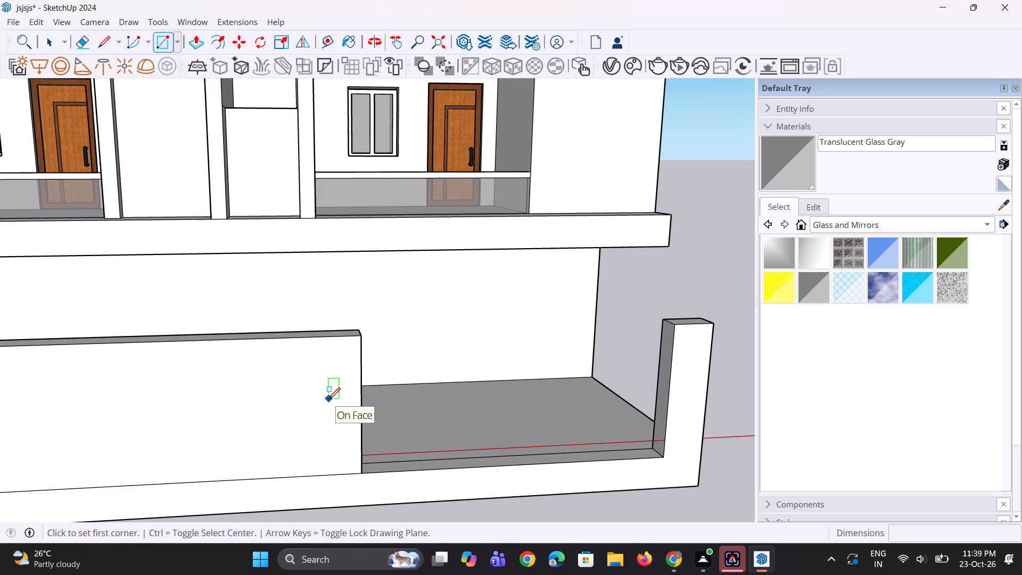
Copy the boundary wall's vertical edge at the opening about 10 3/4" inward and pull the resulting strip out about 6 7/16".
{"action": "key", "text": "space"}
{"action": "left_click", "coordinate": [362, 392]}
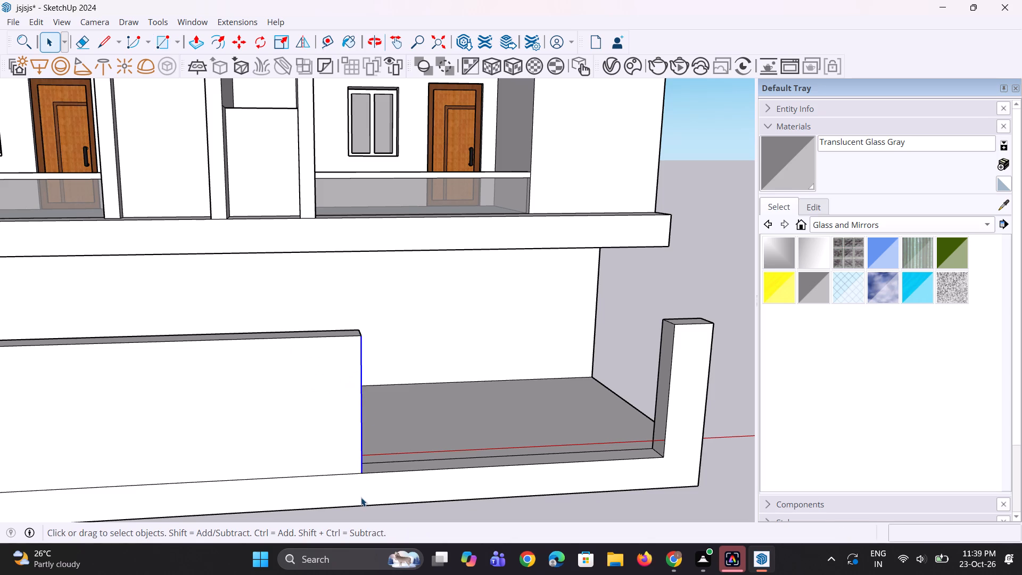
{"action": "scroll", "coordinate": [361, 498], "scroll_direction": "up", "scroll_amount": 2}
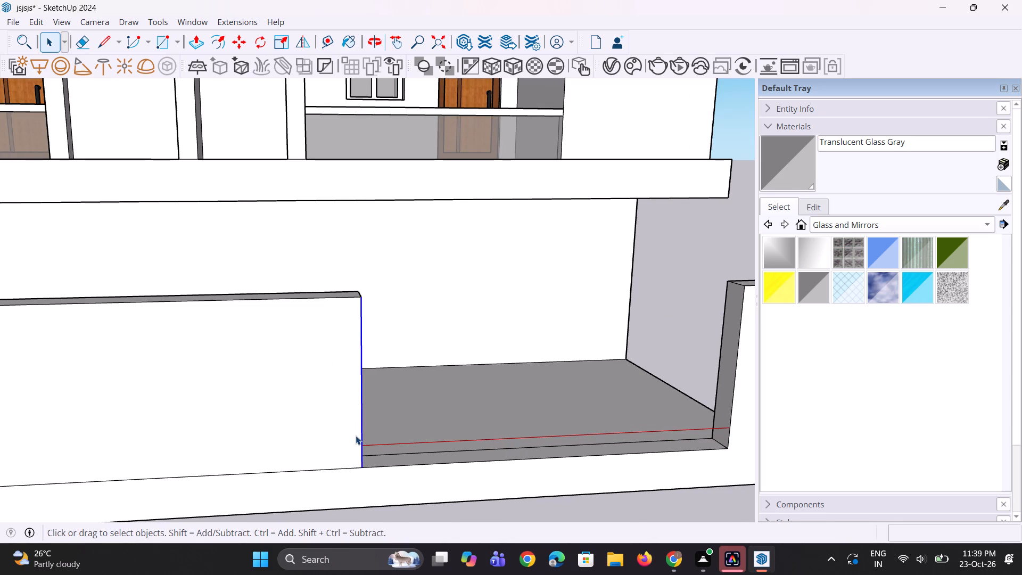
{"action": "key", "text": "m"}
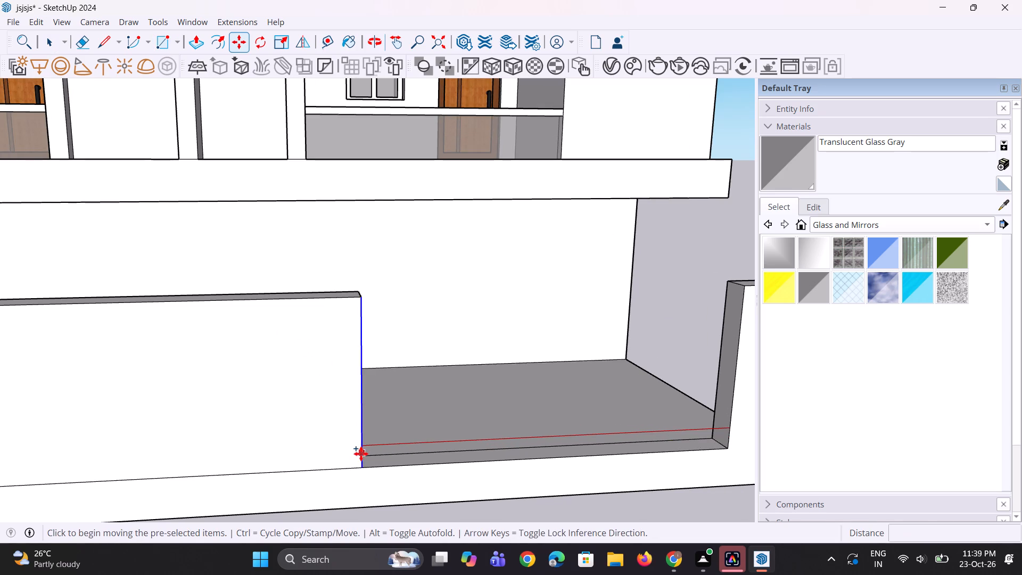
{"action": "left_click", "coordinate": [362, 467]}
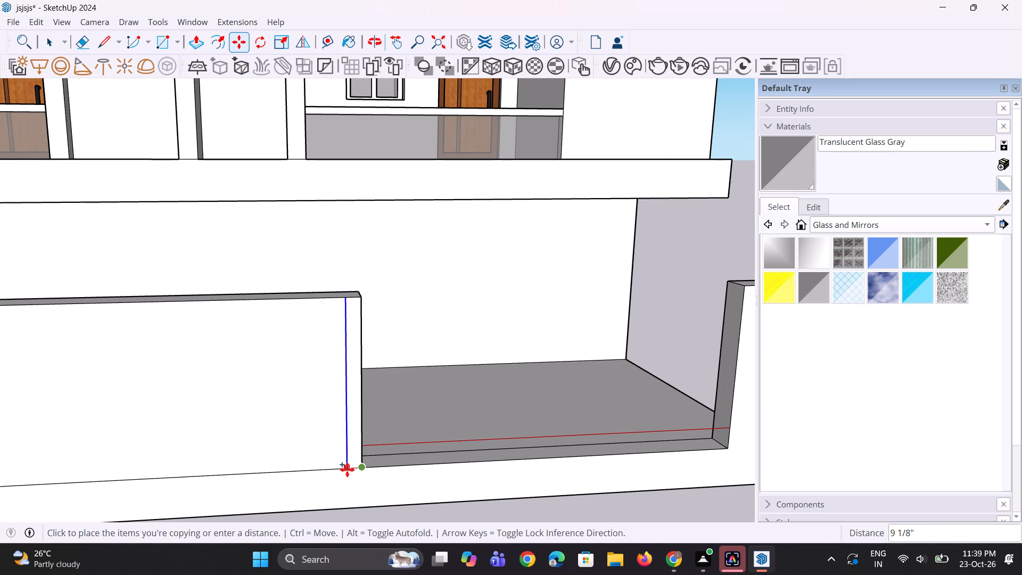
{"action": "left_click", "coordinate": [344, 470]}
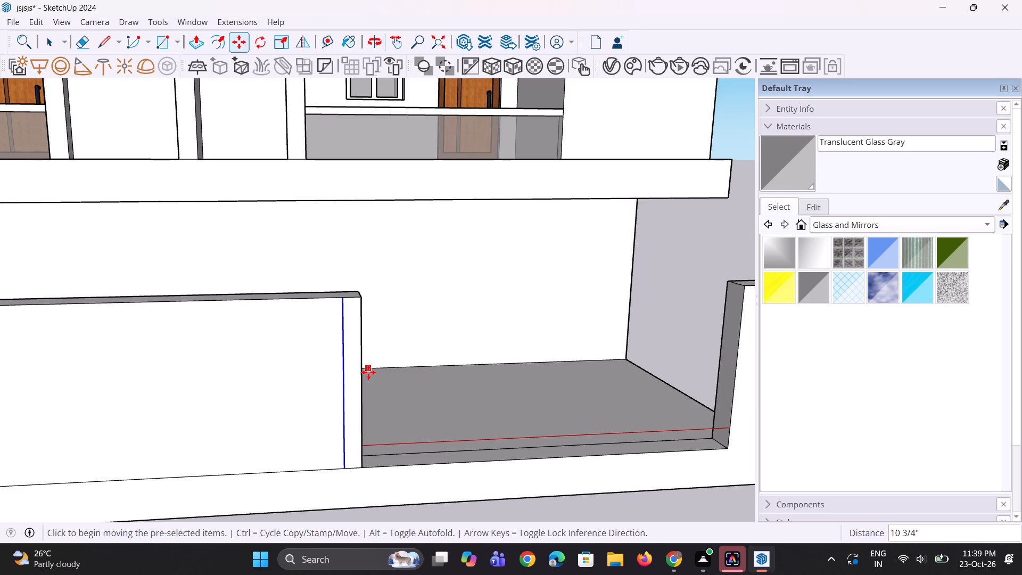
{"action": "key", "text": "p"}
{"action": "left_click", "coordinate": [350, 361]}
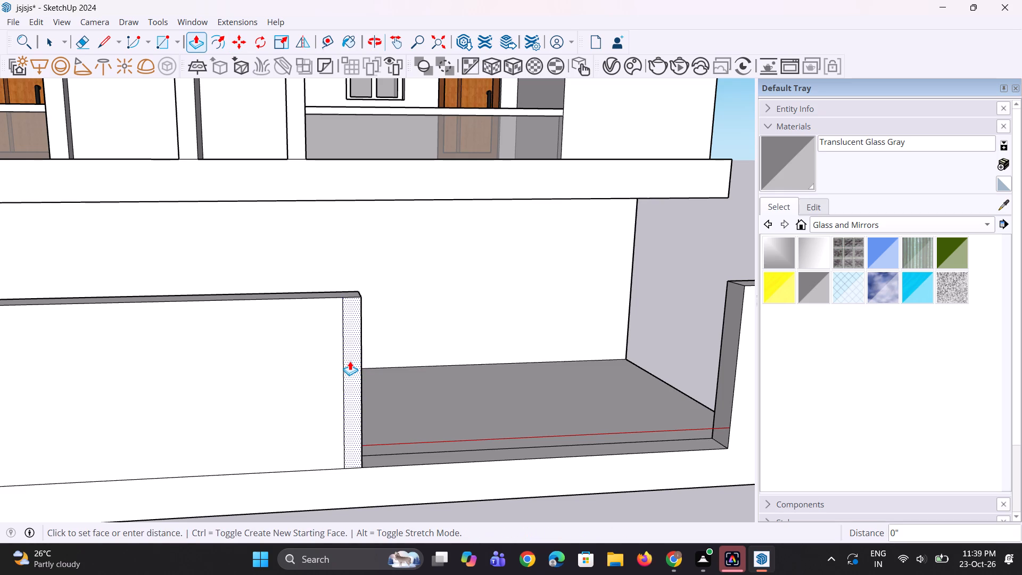
{"action": "left_click", "coordinate": [351, 365]}
Copy the bottom edge of the projecting strip's inner side upward and pull the small face about 4' 8 1/2" along the wall base.
{"action": "middle_click_drag", "start_coordinate": [361, 399], "coordinate": [200, 410]}
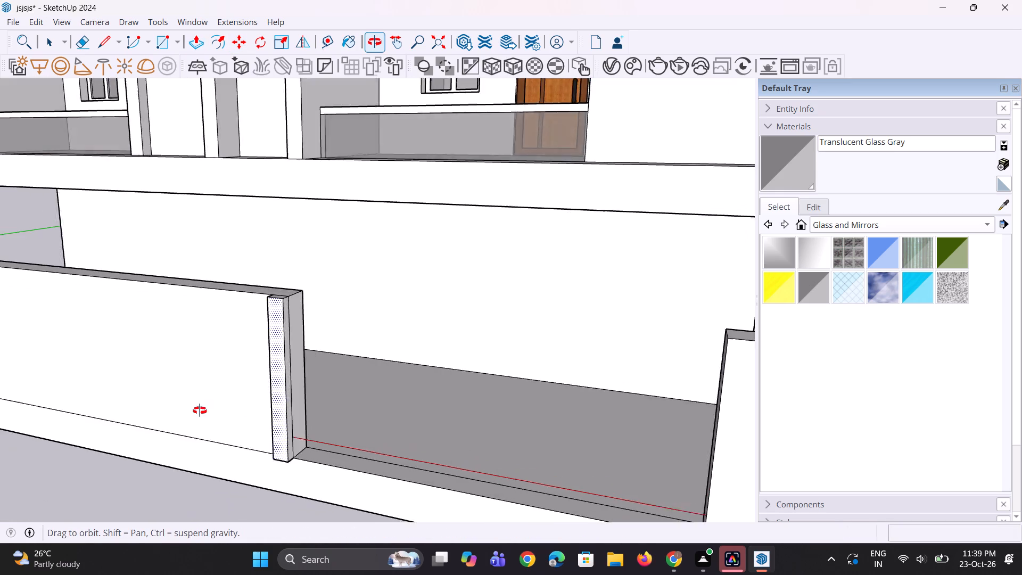
{"action": "middle_click_drag", "start_coordinate": [200, 410], "coordinate": [161, 405]}
{"action": "scroll", "coordinate": [219, 389], "scroll_direction": "up", "scroll_amount": 2}
{"action": "middle_click_drag", "start_coordinate": [234, 438], "coordinate": [566, 349]}
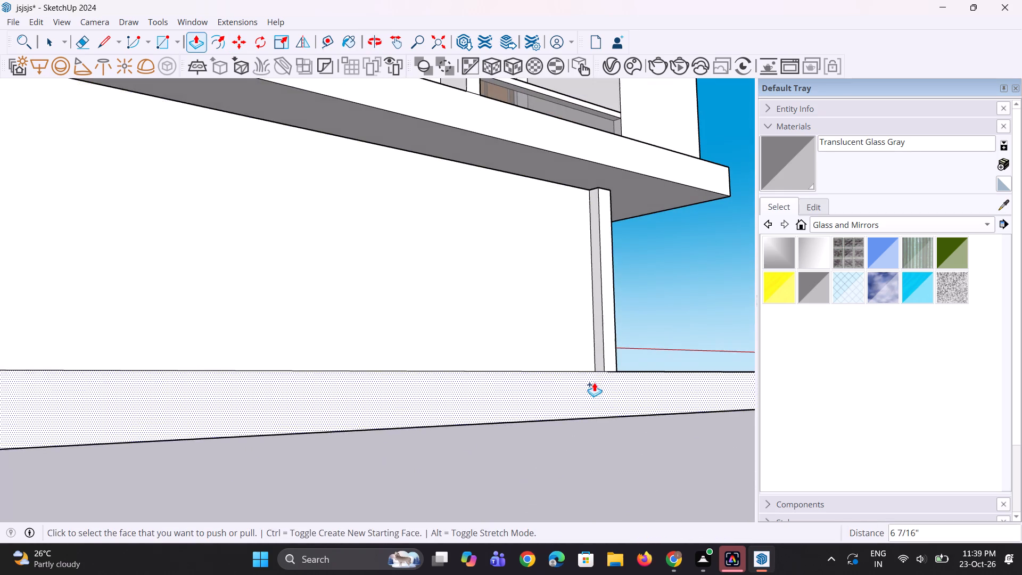
{"action": "scroll", "coordinate": [596, 382], "scroll_direction": "up", "scroll_amount": 2}
{"action": "key", "text": "space"}
{"action": "key", "text": "space"}
{"action": "left_click", "coordinate": [600, 368]}
{"action": "scroll", "coordinate": [600, 368], "scroll_direction": "up", "scroll_amount": 5}
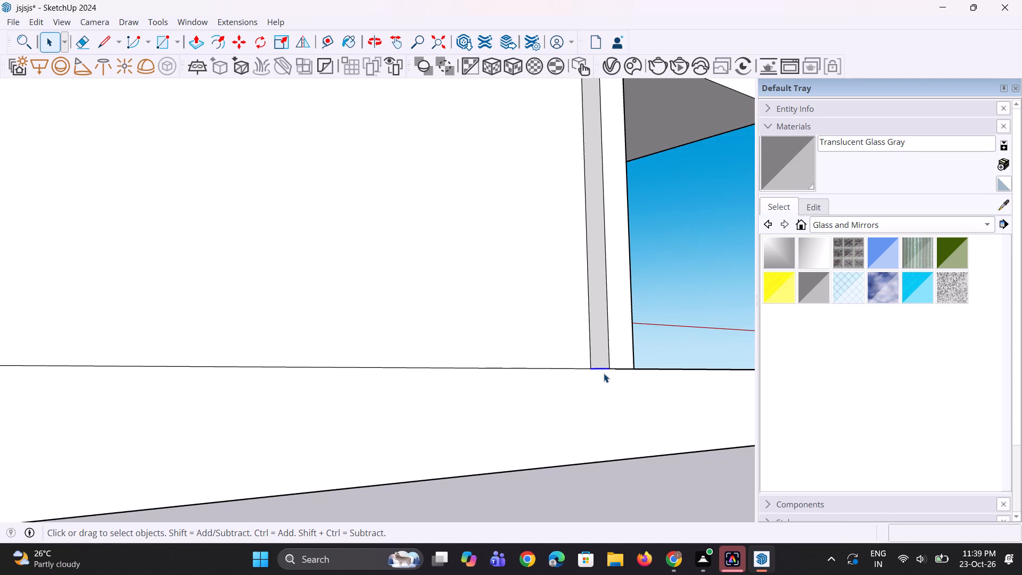
{"action": "key", "text": "m"}
{"action": "left_click", "coordinate": [611, 365]}
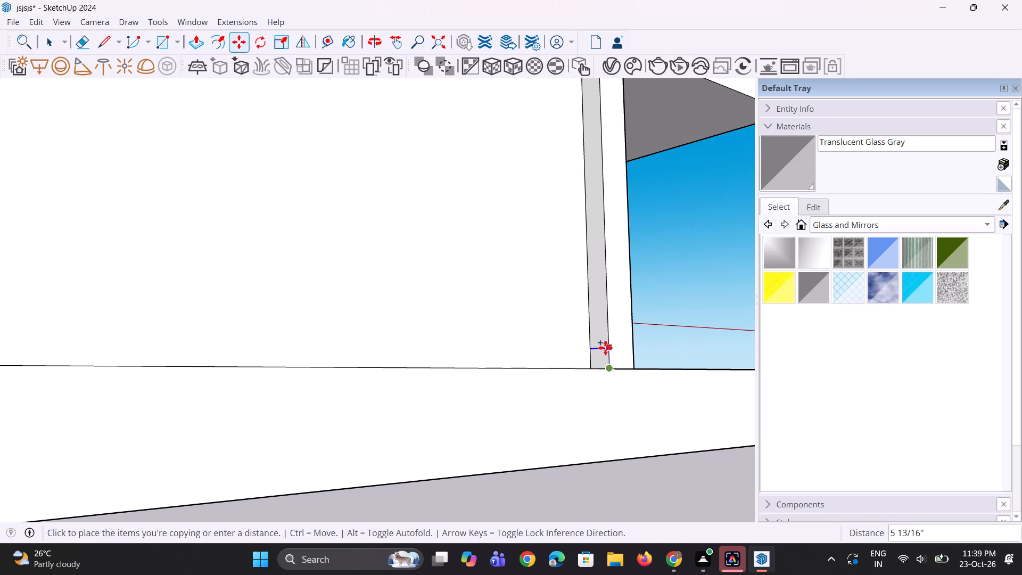
{"action": "left_click", "coordinate": [604, 338]}
{"action": "key", "text": "p"}
{"action": "left_click", "coordinate": [599, 347]}
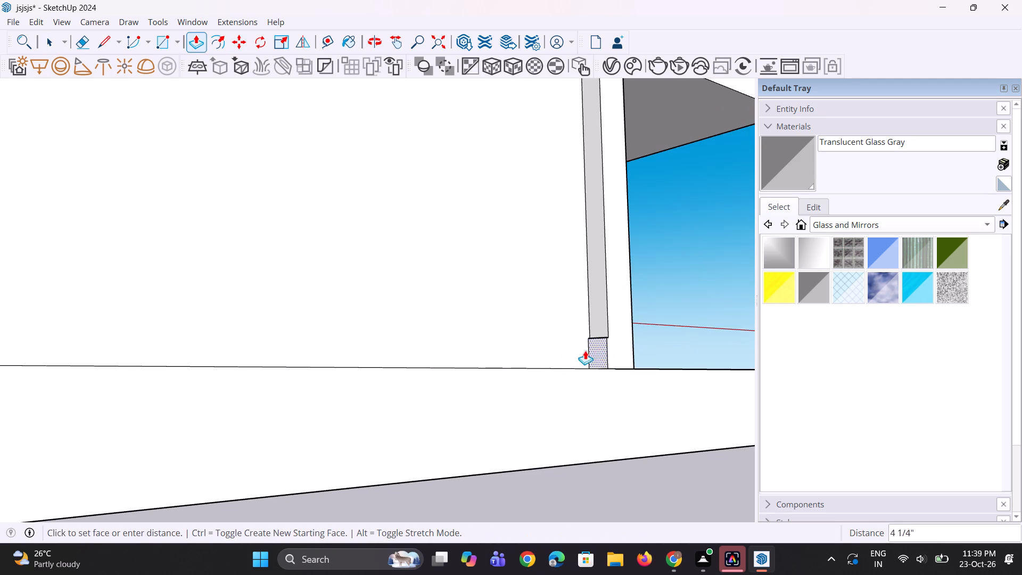
{"action": "left_click", "coordinate": [443, 358]}
Shorten the projecting base bar by about 7 3/4" by pushing its free end toward the vertical strip.
{"action": "scroll", "coordinate": [294, 286], "scroll_direction": "down", "scroll_amount": 5}
{"action": "middle_click_drag", "start_coordinate": [390, 276], "coordinate": [301, 385]}
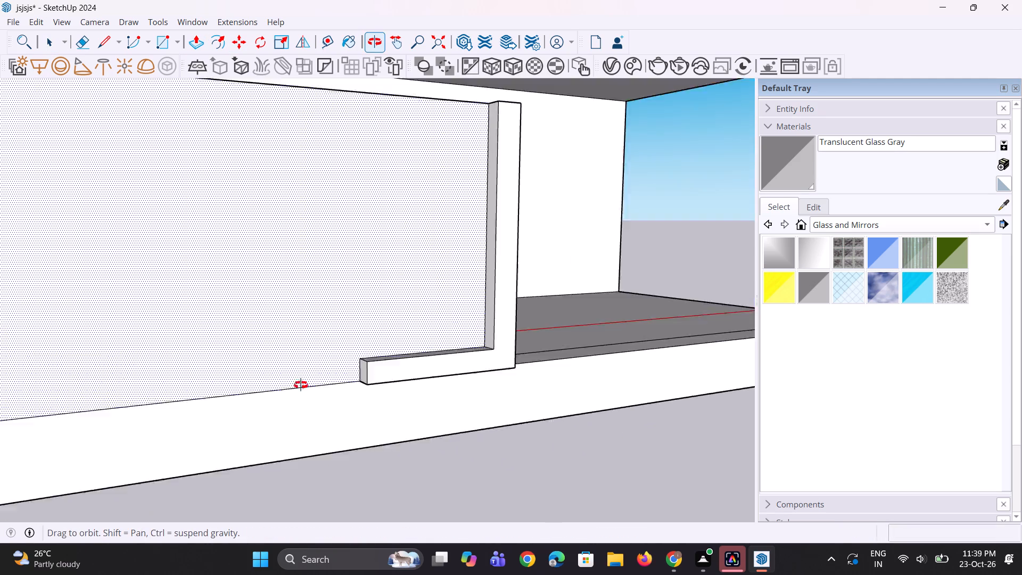
{"action": "middle_click_drag", "start_coordinate": [301, 385], "coordinate": [247, 415]}
{"action": "scroll", "coordinate": [248, 418], "scroll_direction": "up", "scroll_amount": 6}
{"action": "middle_click_drag", "start_coordinate": [275, 422], "coordinate": [394, 401]}
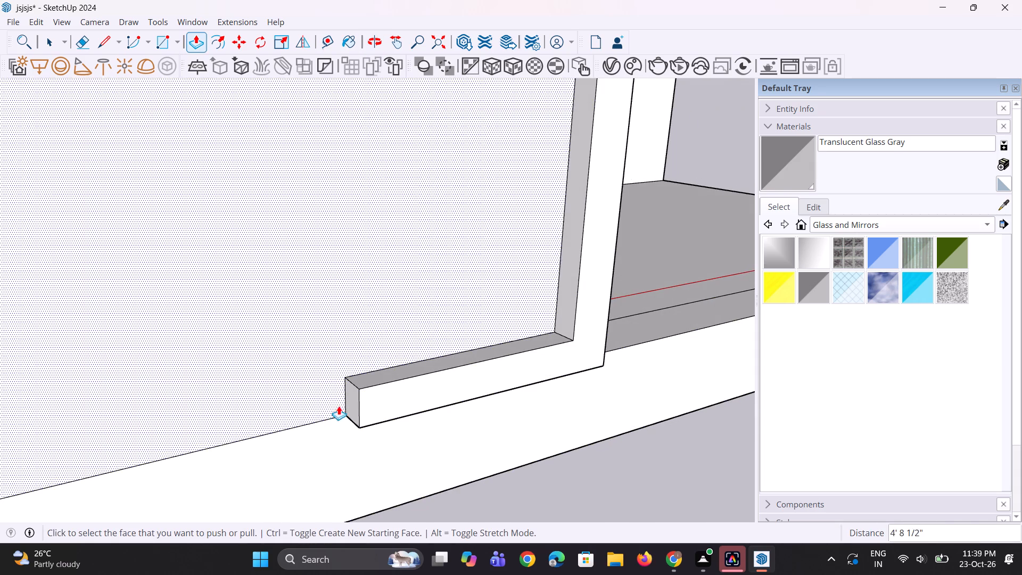
{"action": "left_click", "coordinate": [352, 405]}
{"action": "left_click", "coordinate": [384, 395]}
Extend the free end of the base bar slightly along the wall, away from the vertical strip.
{"action": "scroll", "coordinate": [393, 386], "scroll_direction": "down", "scroll_amount": 5}
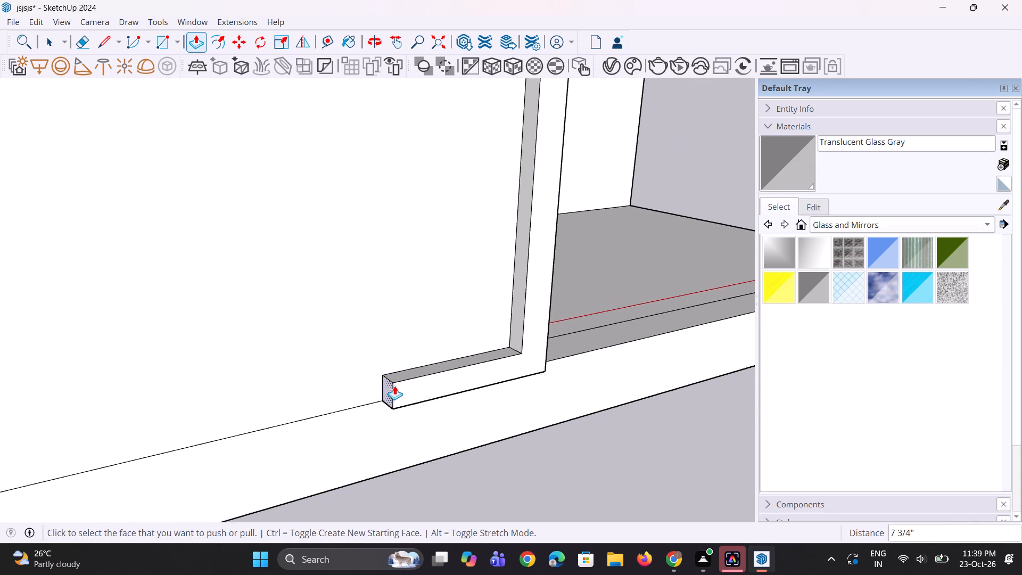
{"action": "middle_click_drag", "start_coordinate": [405, 385], "coordinate": [319, 393]}
{"action": "scroll", "coordinate": [320, 388], "scroll_direction": "down", "scroll_amount": 4}
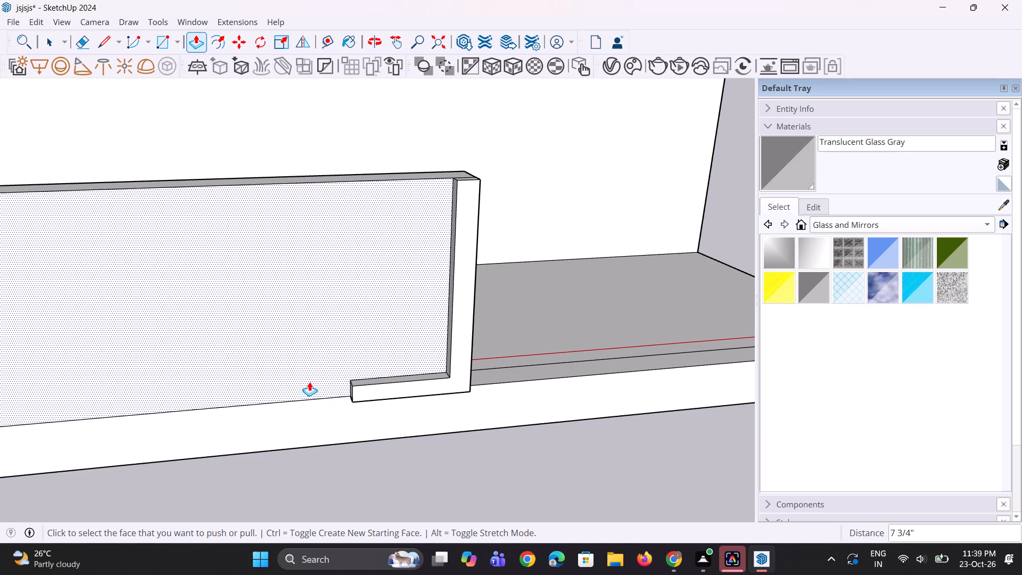
{"action": "scroll", "coordinate": [309, 382], "scroll_direction": "down", "scroll_amount": 3}
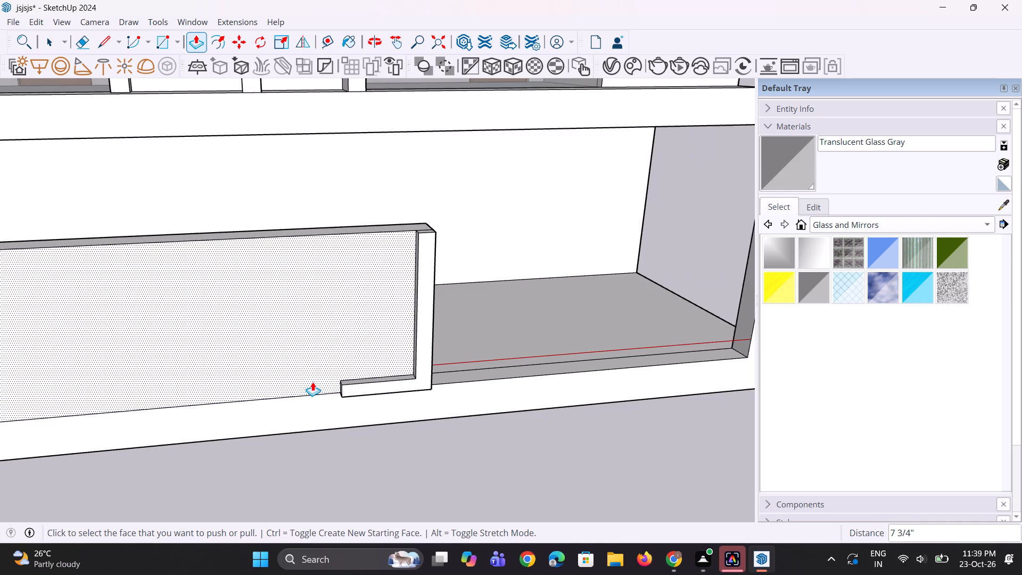
{"action": "scroll", "coordinate": [312, 382], "scroll_direction": "down", "scroll_amount": 1}
{"action": "scroll", "coordinate": [321, 424], "scroll_direction": "up", "scroll_amount": 13}
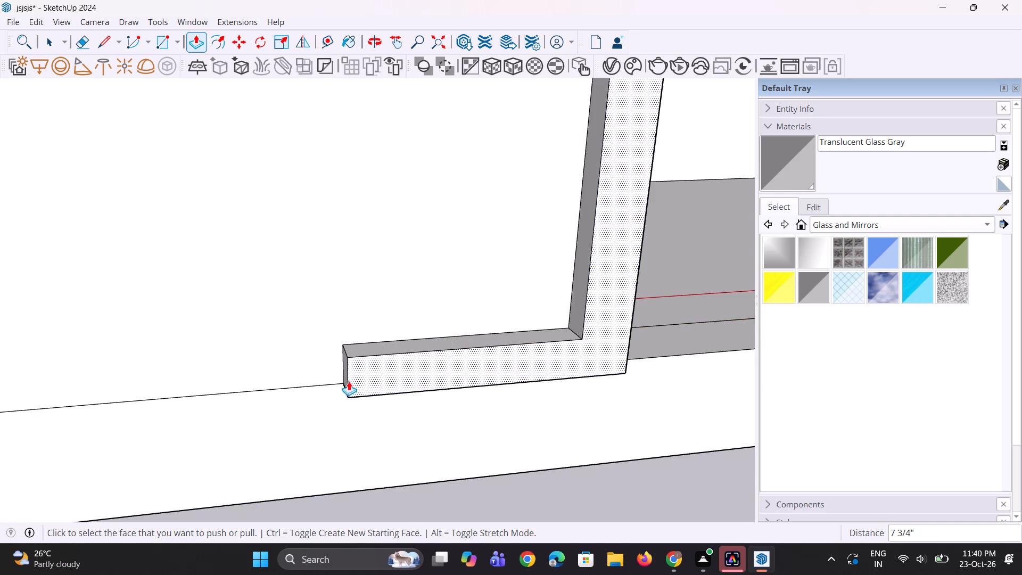
{"action": "scroll", "coordinate": [349, 381], "scroll_direction": "up", "scroll_amount": 2}
{"action": "left_click", "coordinate": [344, 378]}
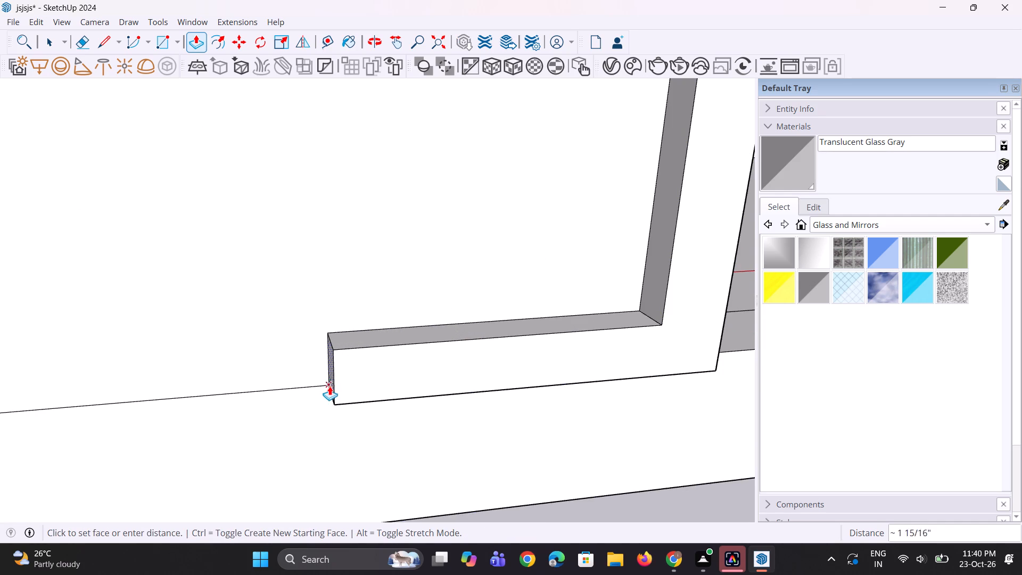
{"action": "left_click", "coordinate": [320, 391]}
Copy the top edge at the base bar's free end a short distance inward along the bar, marking off a small end face.
{"action": "middle_click_drag", "start_coordinate": [350, 373], "coordinate": [345, 422]}
{"action": "key", "text": "space"}
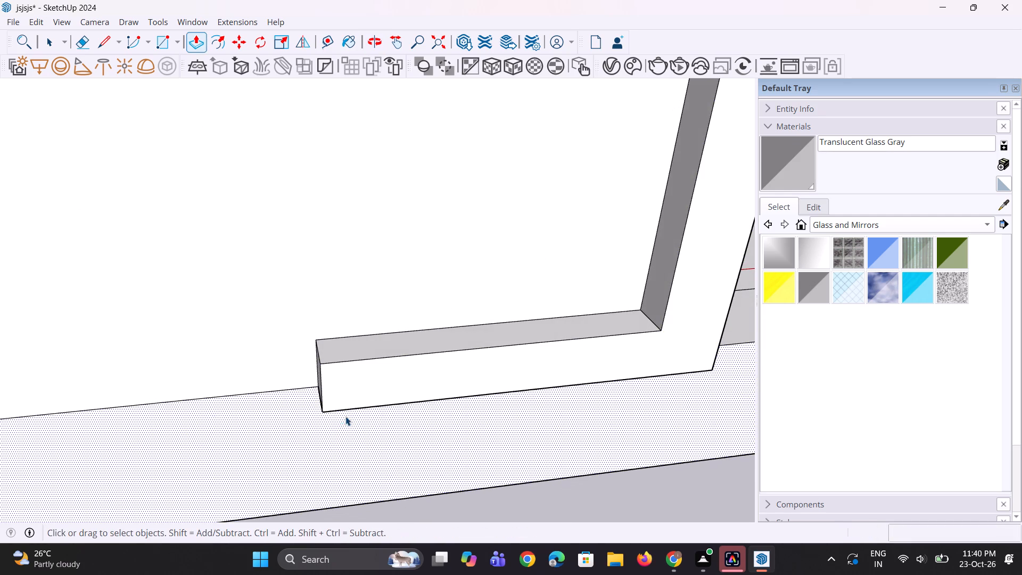
{"action": "key", "text": "space"}
{"action": "left_click", "coordinate": [320, 358]}
{"action": "scroll", "coordinate": [320, 358], "scroll_direction": "up", "scroll_amount": 4}
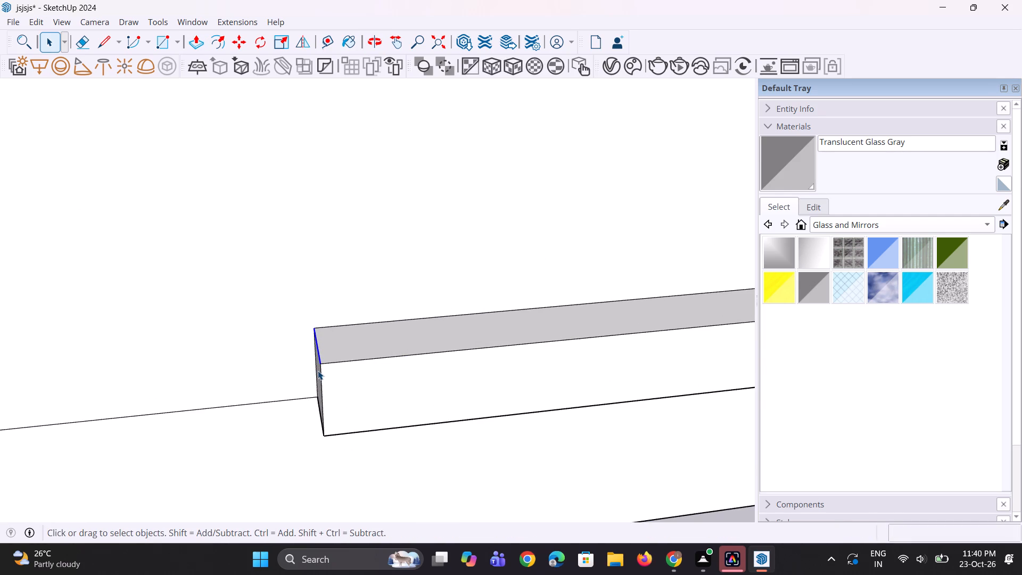
{"action": "key", "text": "m"}
{"action": "scroll", "coordinate": [318, 371], "scroll_direction": "up", "scroll_amount": 1, "text": "ctrl"}
{"action": "left_click", "coordinate": [324, 366]}
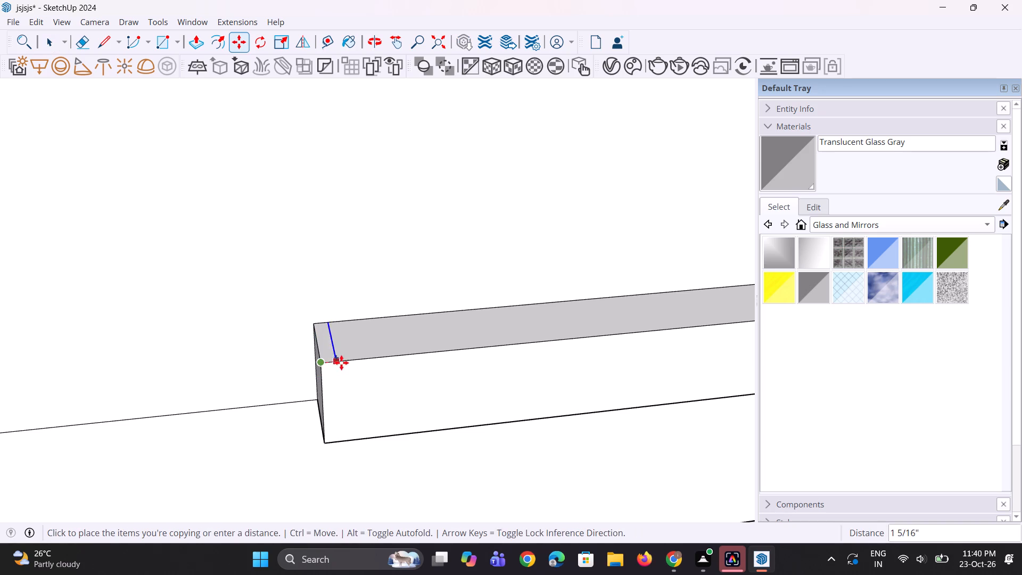
{"action": "left_click", "coordinate": [385, 358]}
Pull the marked end face of the base bar up about 8' 1 9/16" to form the frame's second upright.
{"action": "scroll", "coordinate": [385, 358], "scroll_direction": "up", "scroll_amount": 2}
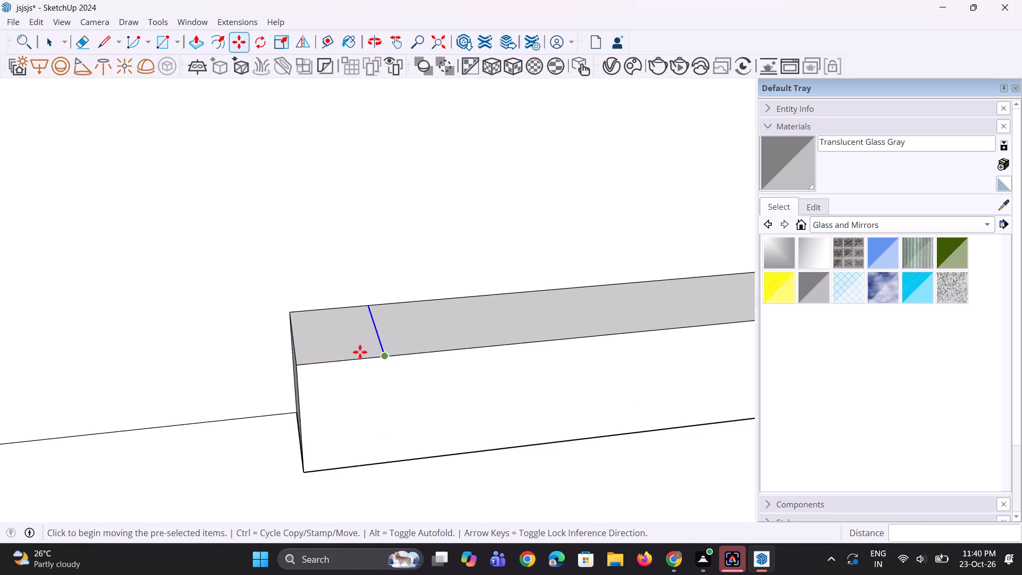
{"action": "scroll", "coordinate": [360, 352], "scroll_direction": "up", "scroll_amount": 2}
{"action": "middle_click_drag", "start_coordinate": [359, 351], "coordinate": [365, 403]}
{"action": "key", "text": "p"}
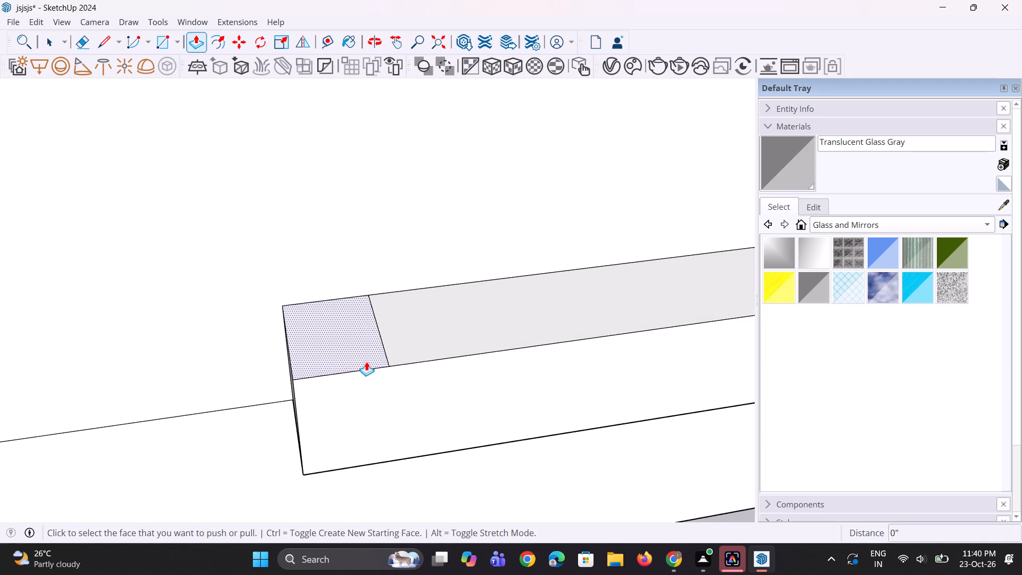
{"action": "left_click", "coordinate": [366, 360]}
{"action": "scroll", "coordinate": [366, 300], "scroll_direction": "down", "scroll_amount": 11}
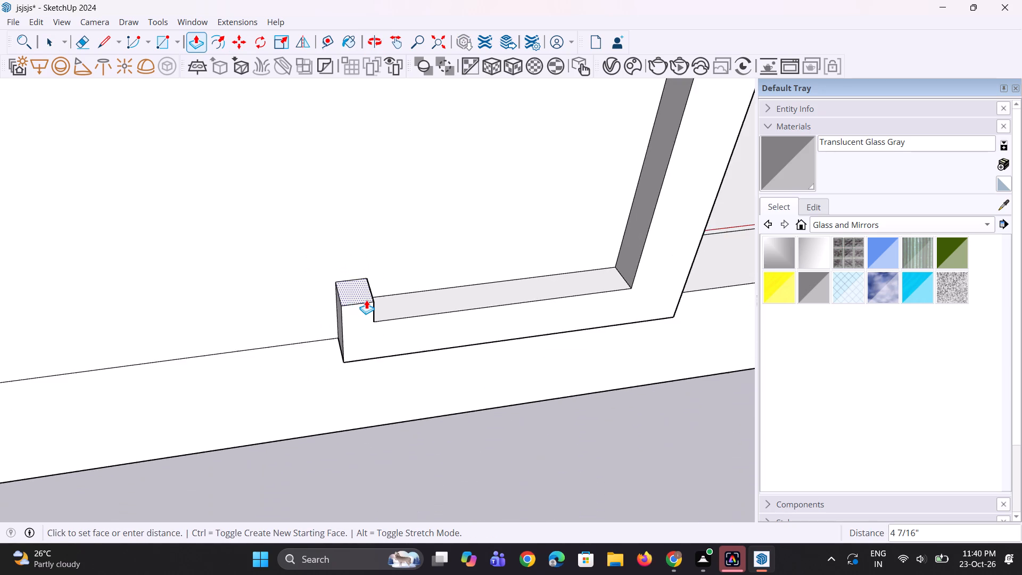
{"action": "scroll", "coordinate": [366, 300], "scroll_direction": "down", "scroll_amount": 16}
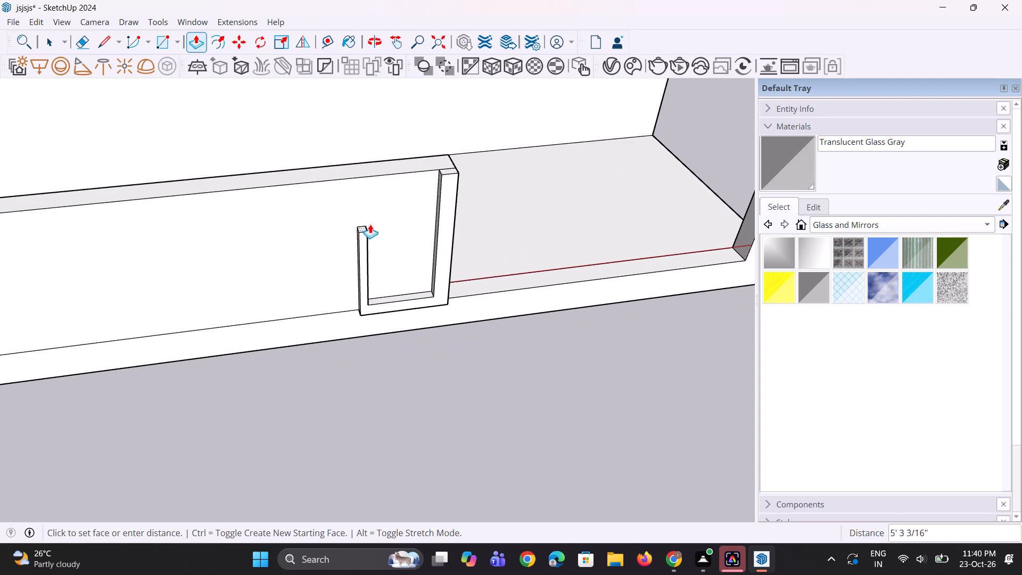
{"action": "left_click", "coordinate": [344, 180]}
{"action": "scroll", "coordinate": [388, 208], "scroll_direction": "up", "scroll_amount": 1}
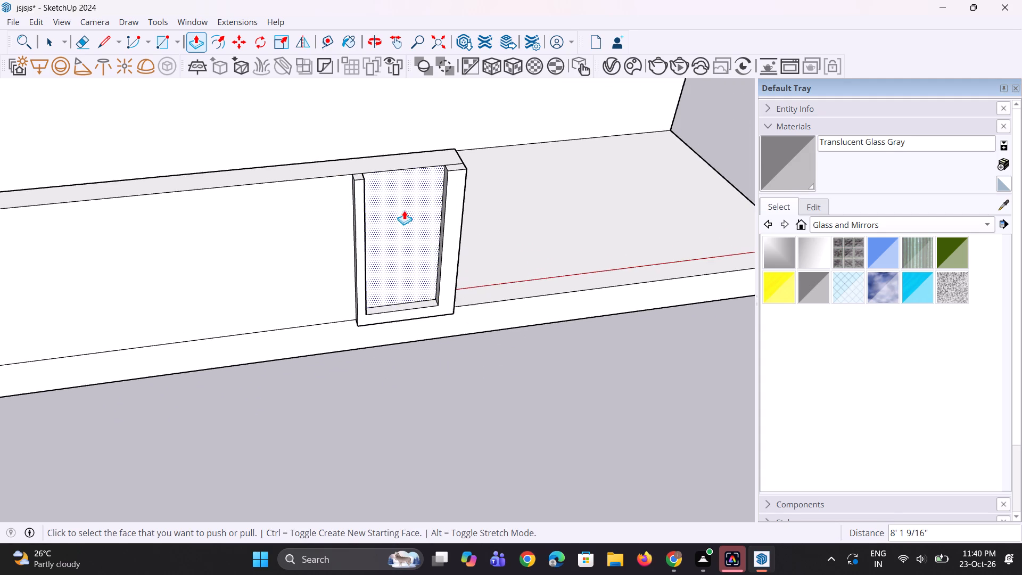
{"action": "middle_click_drag", "start_coordinate": [404, 210], "coordinate": [309, 226]}
{"action": "scroll", "coordinate": [407, 270], "scroll_direction": "up", "scroll_amount": 2}
{"action": "scroll", "coordinate": [370, 298], "scroll_direction": "up", "scroll_amount": 2}
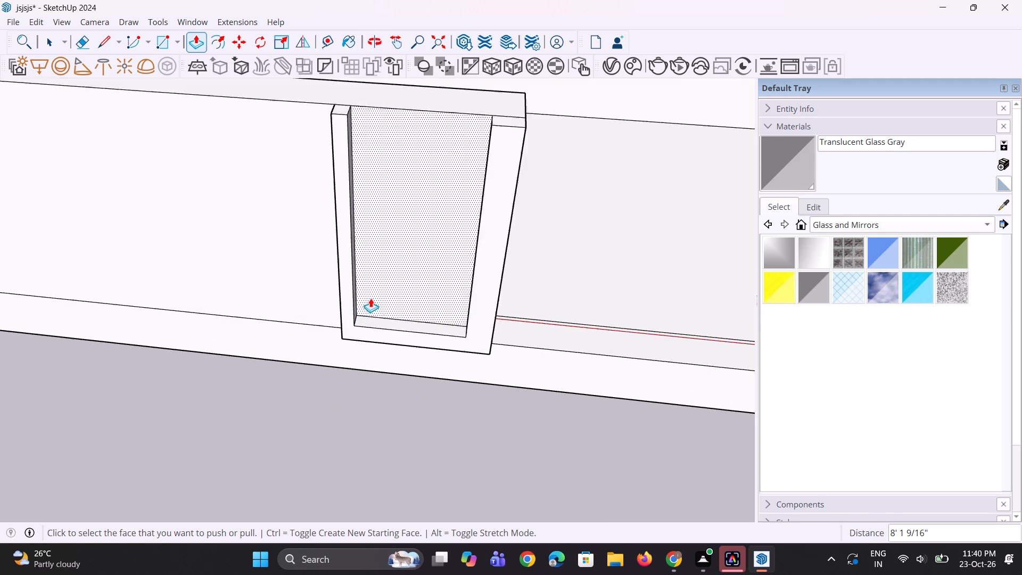
Pull the inner side face of the frame's second upright about 5 1/4" into the frame opening.
{"action": "scroll", "coordinate": [370, 298], "scroll_direction": "up", "scroll_amount": 8}
{"action": "left_click", "coordinate": [352, 306]}
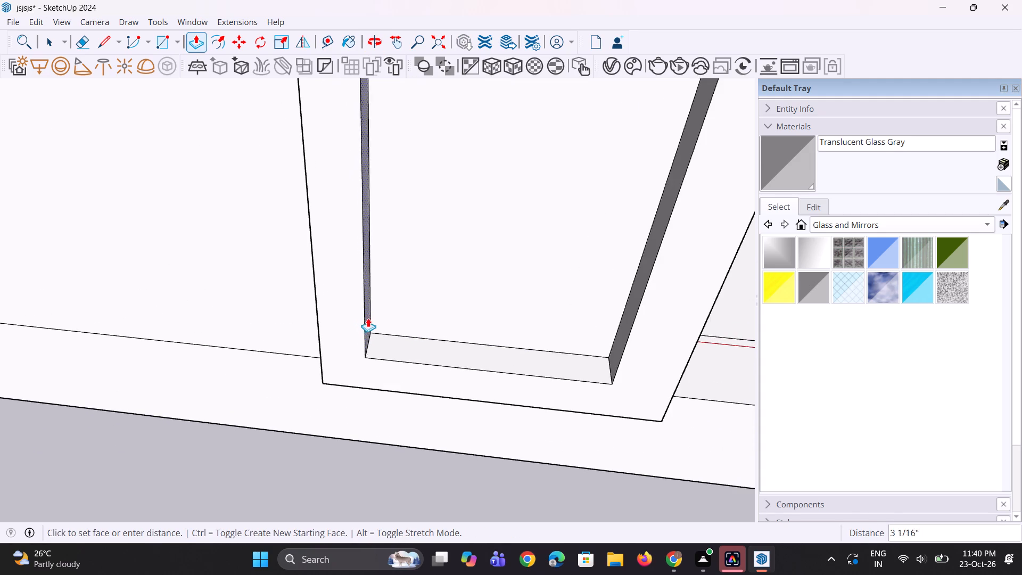
{"action": "left_click", "coordinate": [380, 322]}
{"action": "scroll", "coordinate": [378, 321], "scroll_direction": "down", "scroll_amount": 7}
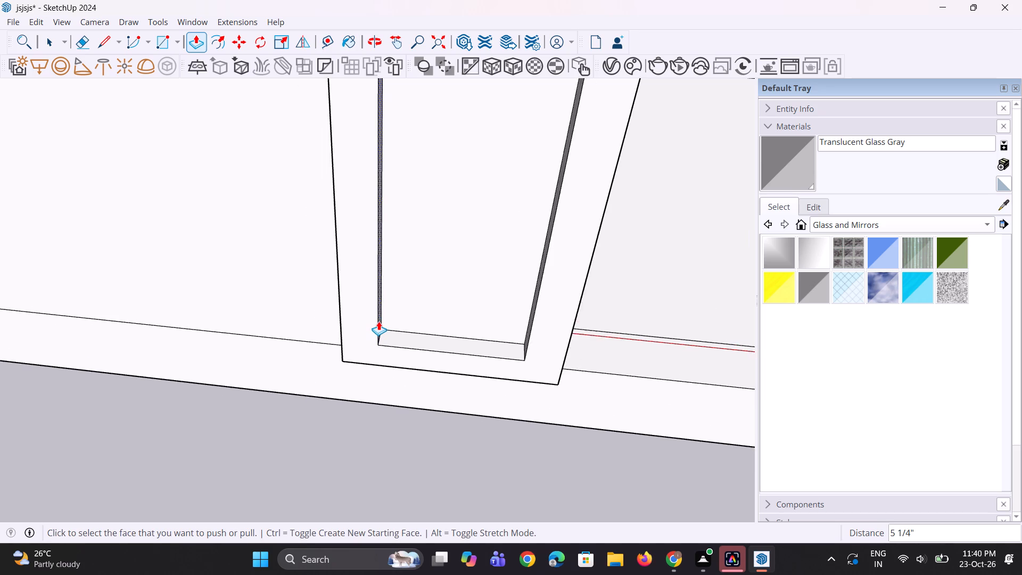
{"action": "scroll", "coordinate": [378, 321], "scroll_direction": "down", "scroll_amount": 3}
Pull the top of the frame's second upright about 8 1/2" up above the wall top.
{"action": "middle_click_drag", "start_coordinate": [499, 268], "coordinate": [225, 295]}
{"action": "scroll", "coordinate": [365, 154], "scroll_direction": "up", "scroll_amount": 4}
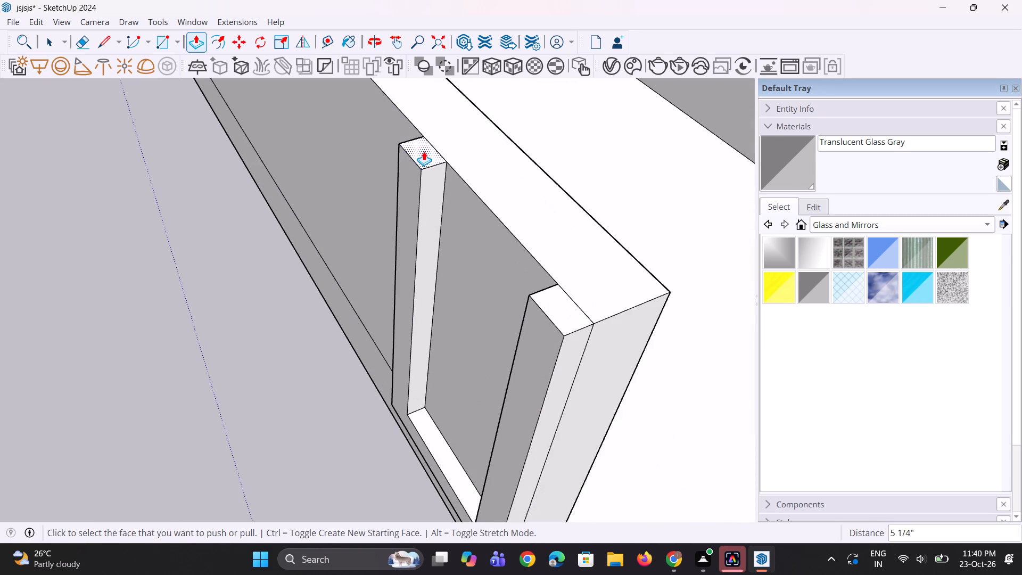
{"action": "left_click", "coordinate": [424, 151]}
{"action": "left_click", "coordinate": [436, 120]}
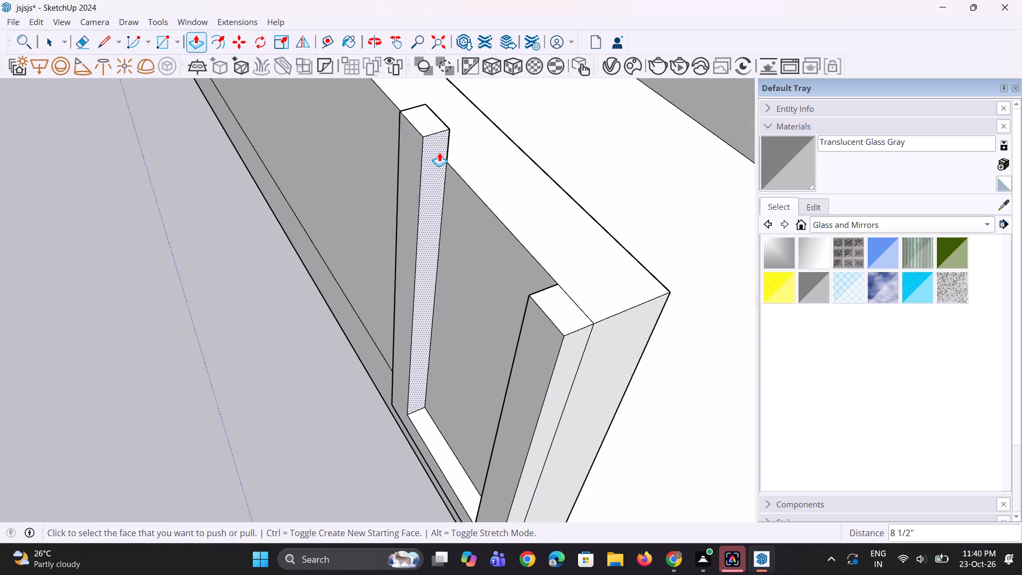
Draw a line about 6 7/16" long across the raised upright's inner side face, level with the wall top.
{"action": "scroll", "coordinate": [440, 161], "scroll_direction": "up", "scroll_amount": 1}
{"action": "key", "text": "l"}
{"action": "scroll", "coordinate": [440, 162], "scroll_direction": "up", "scroll_amount": 2}
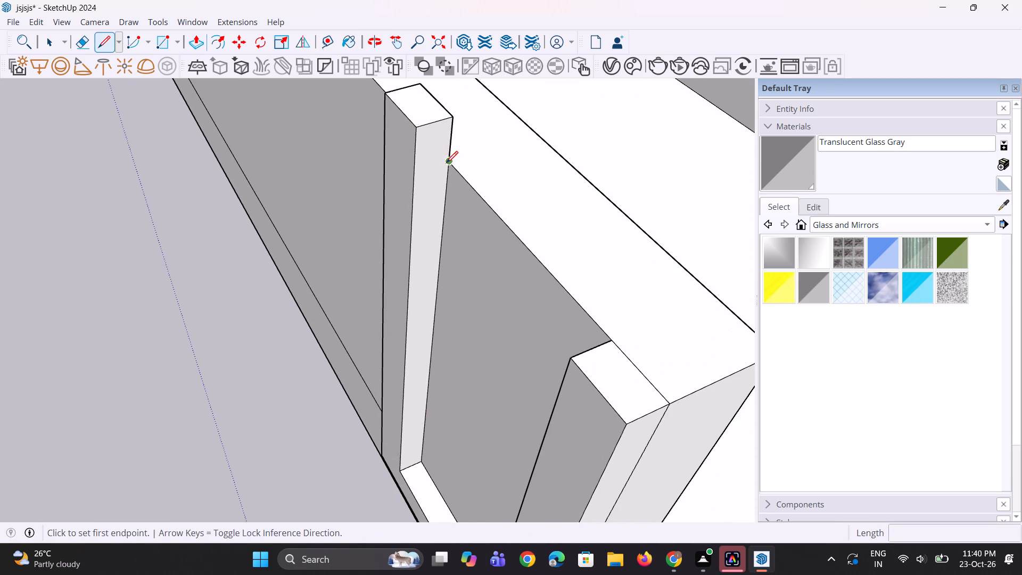
{"action": "left_click", "coordinate": [446, 162]}
{"action": "left_click", "coordinate": [416, 170]}
Pull the small face above the line about 4' 4 1/2" across to the other upright's outer side to form the top bar.
{"action": "key", "text": "p"}
{"action": "left_click", "coordinate": [423, 153]}
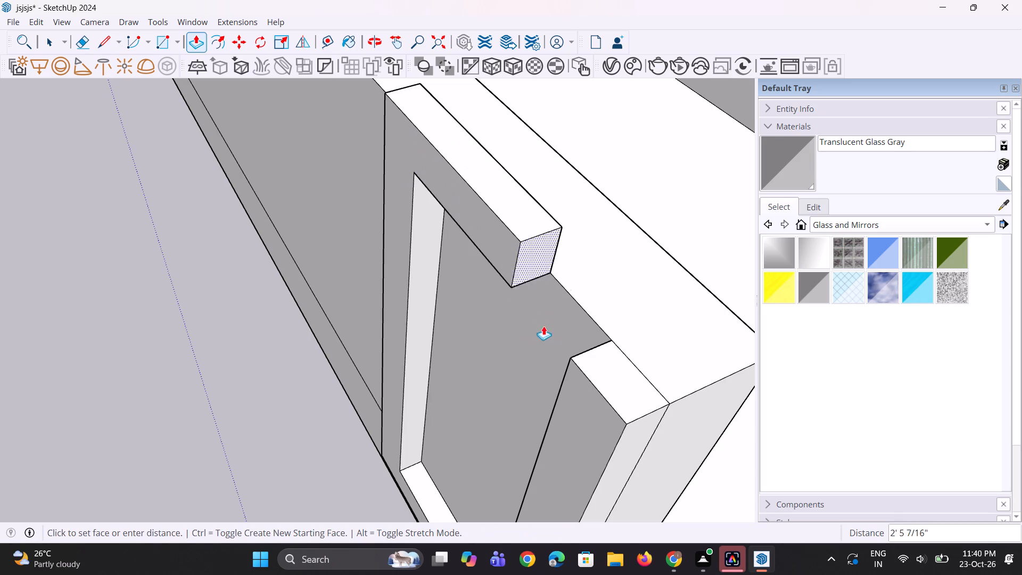
{"action": "left_click", "coordinate": [616, 442]}
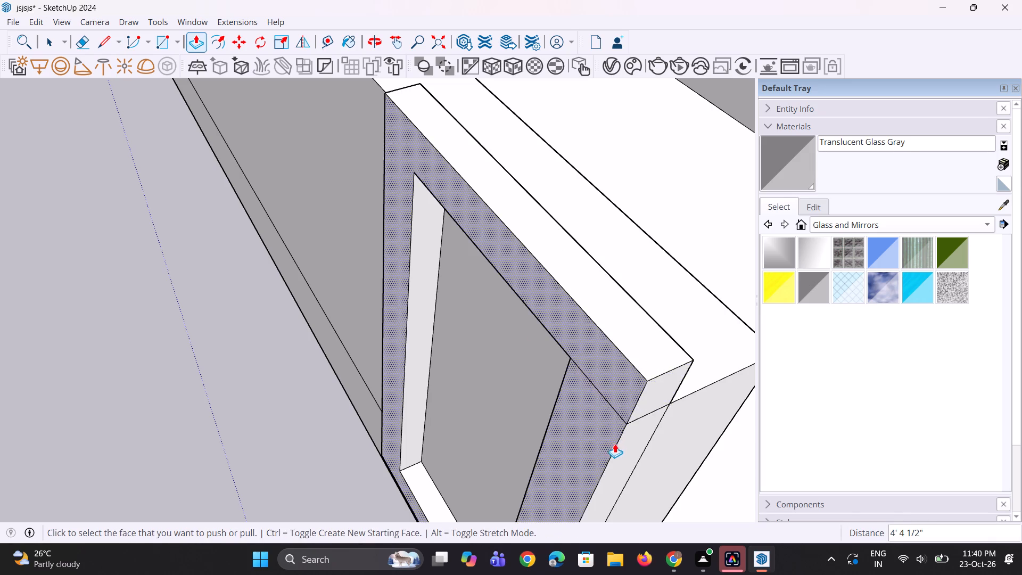
Erase the seam line on the frame's front between the top bar and the upright beside the opening.
{"action": "middle_click_drag", "start_coordinate": [612, 442], "coordinate": [665, 266]}
{"action": "scroll", "coordinate": [591, 267], "scroll_direction": "down", "scroll_amount": 4}
{"action": "middle_click_drag", "start_coordinate": [581, 322], "coordinate": [699, 301]}
{"action": "scroll", "coordinate": [625, 323], "scroll_direction": "up", "scroll_amount": 1}
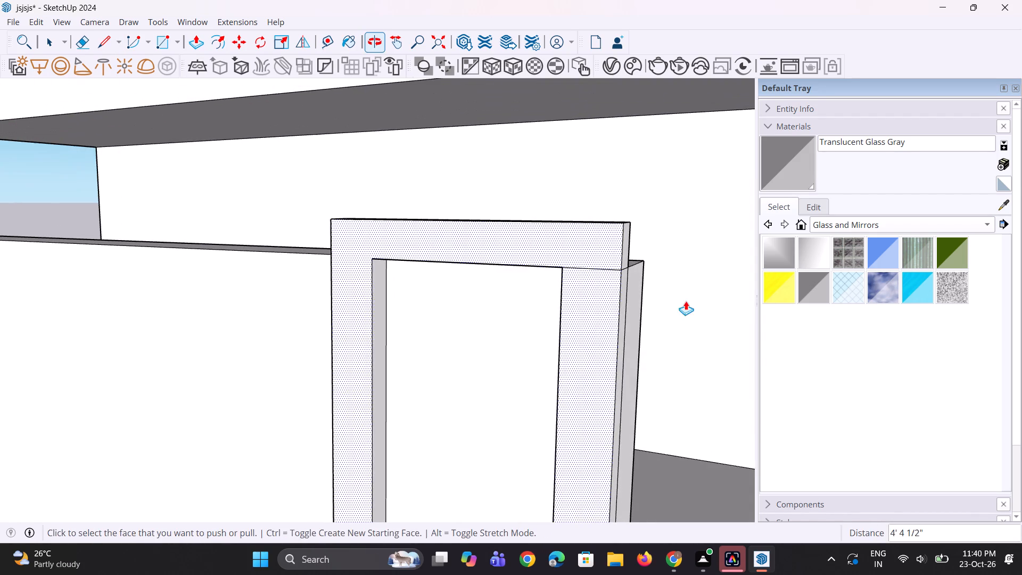
{"action": "key", "text": "e"}
{"action": "left_click_drag", "start_coordinate": [590, 265], "coordinate": [591, 280]}
{"action": "scroll", "coordinate": [549, 265], "scroll_direction": "down", "scroll_amount": 5}
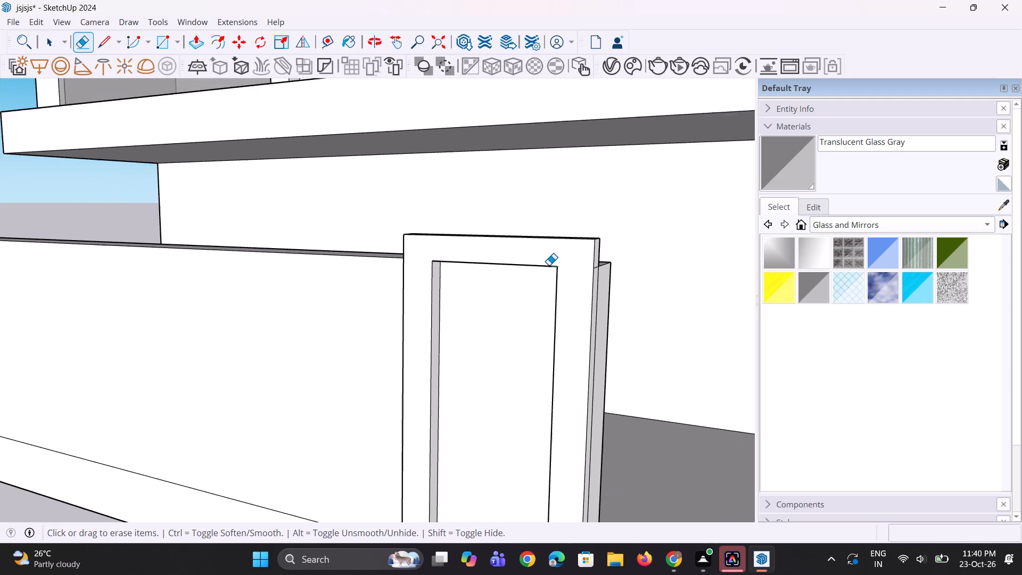
Examine the frame on the front boundary wall from the front and from above.
{"action": "scroll", "coordinate": [549, 265], "scroll_direction": "down", "scroll_amount": 4}
{"action": "middle_click_drag", "start_coordinate": [548, 278], "coordinate": [550, 313]}
{"action": "scroll", "coordinate": [530, 281], "scroll_direction": "down", "scroll_amount": 5}
{"action": "middle_click_drag", "start_coordinate": [438, 342], "coordinate": [601, 335]}
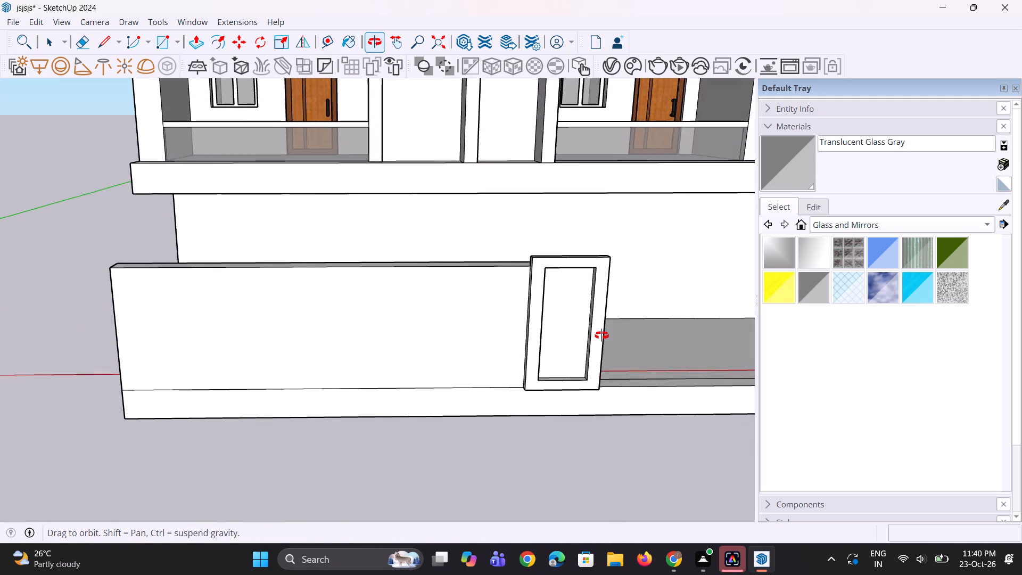
{"action": "middle_click_drag", "start_coordinate": [601, 335], "coordinate": [603, 335]}
{"action": "scroll", "coordinate": [542, 352], "scroll_direction": "up", "scroll_amount": 1}
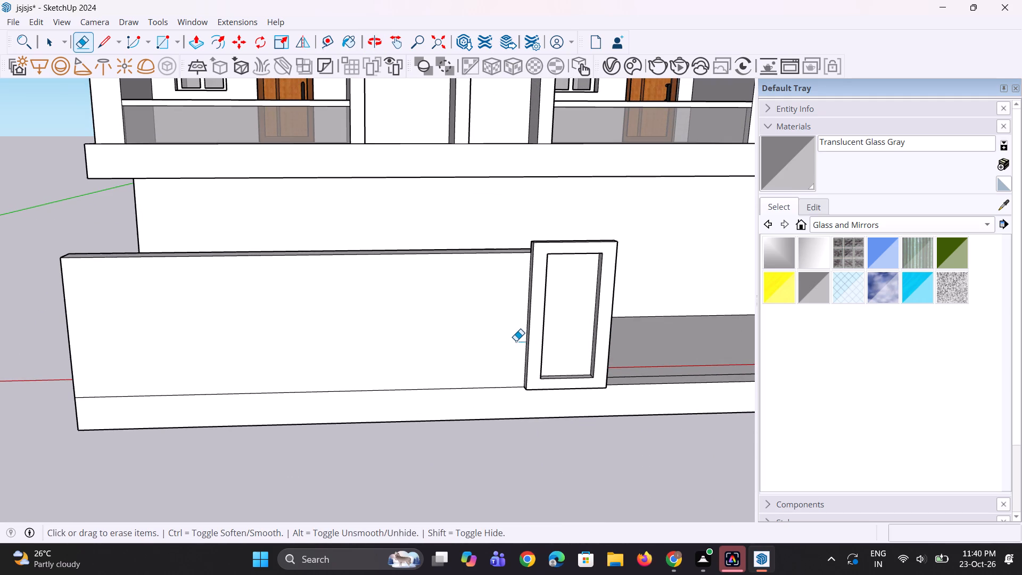
{"action": "middle_click_drag", "start_coordinate": [481, 316], "coordinate": [711, 487]}
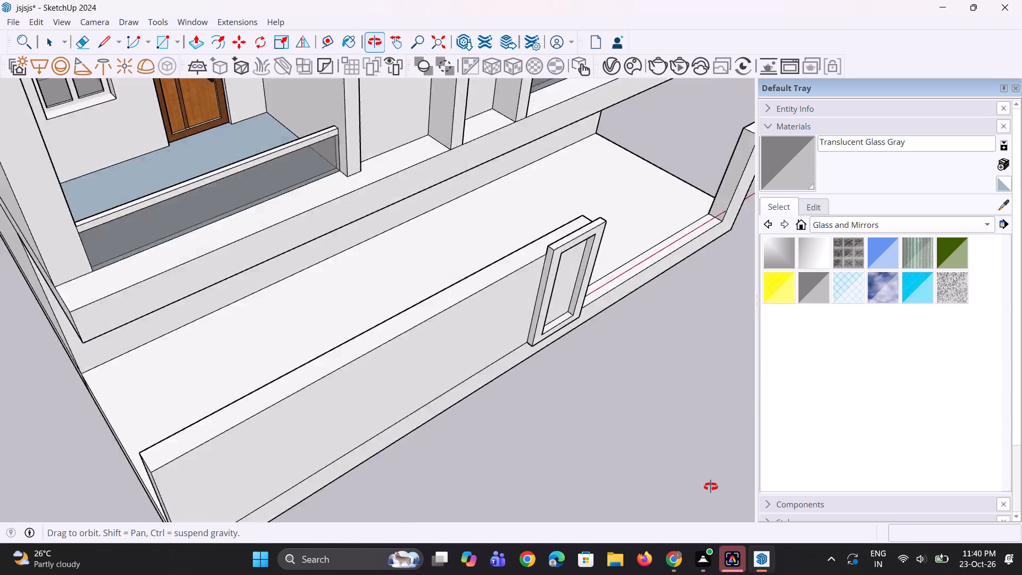
{"action": "middle_click_drag", "start_coordinate": [711, 487], "coordinate": [552, 438]}
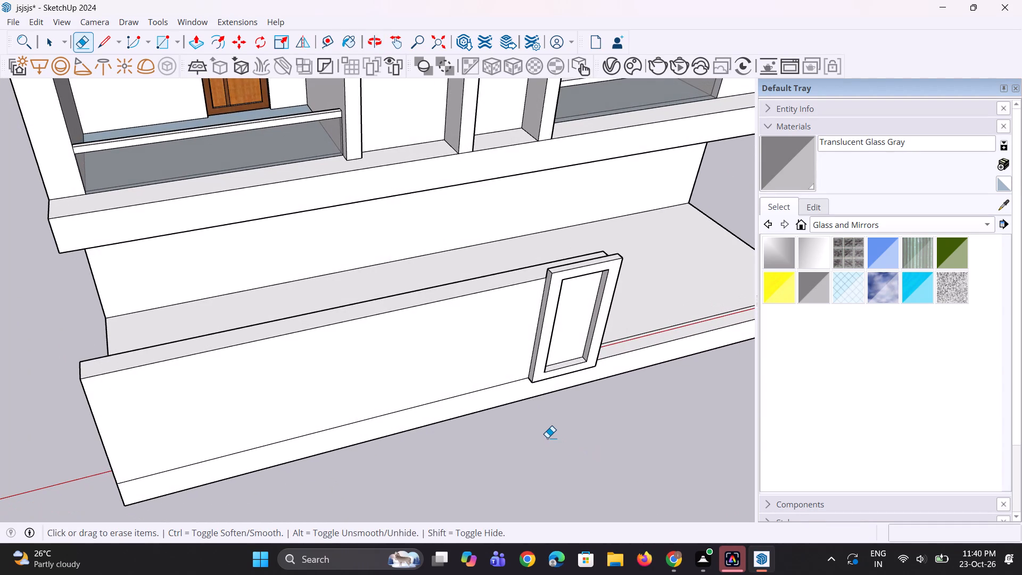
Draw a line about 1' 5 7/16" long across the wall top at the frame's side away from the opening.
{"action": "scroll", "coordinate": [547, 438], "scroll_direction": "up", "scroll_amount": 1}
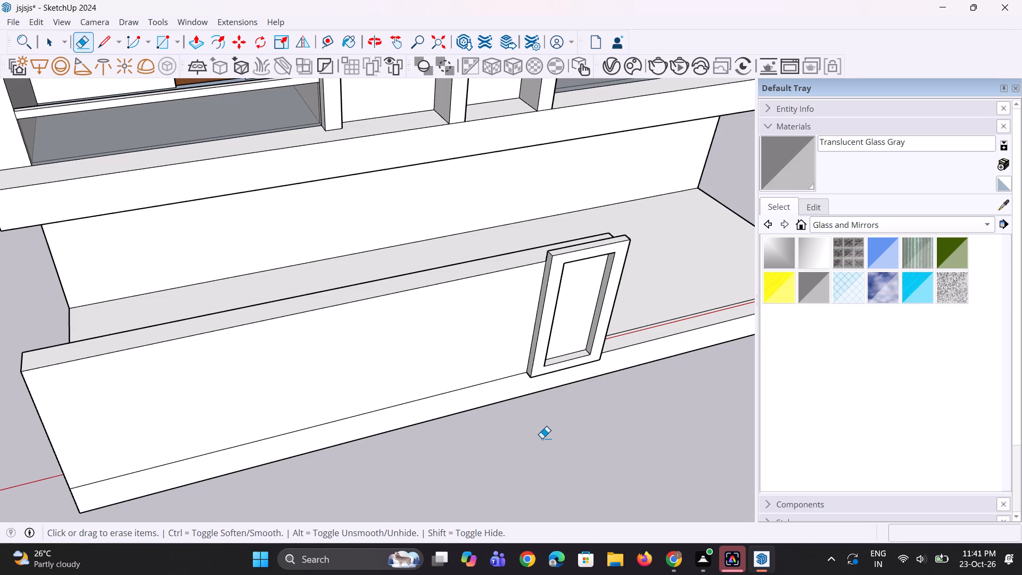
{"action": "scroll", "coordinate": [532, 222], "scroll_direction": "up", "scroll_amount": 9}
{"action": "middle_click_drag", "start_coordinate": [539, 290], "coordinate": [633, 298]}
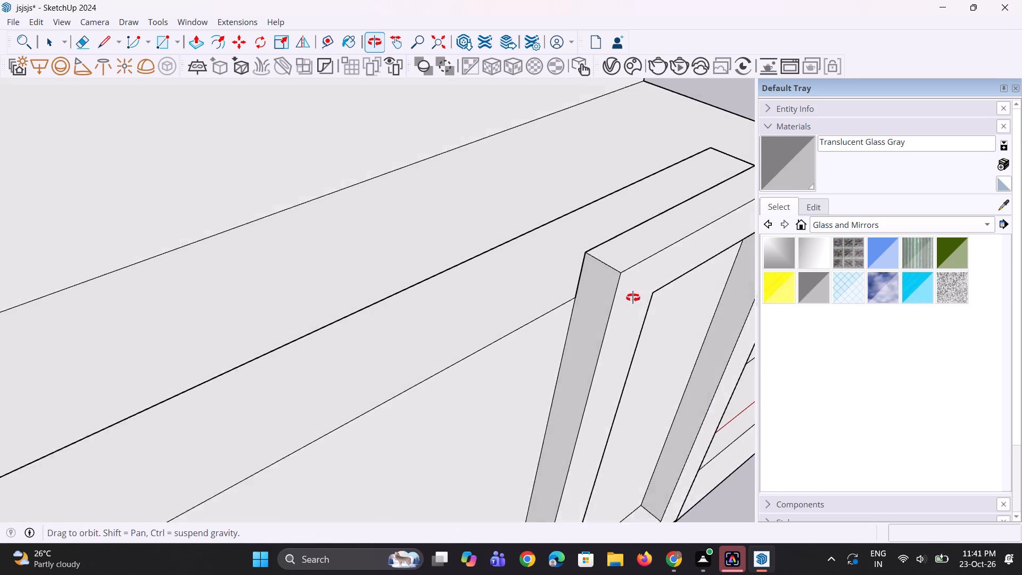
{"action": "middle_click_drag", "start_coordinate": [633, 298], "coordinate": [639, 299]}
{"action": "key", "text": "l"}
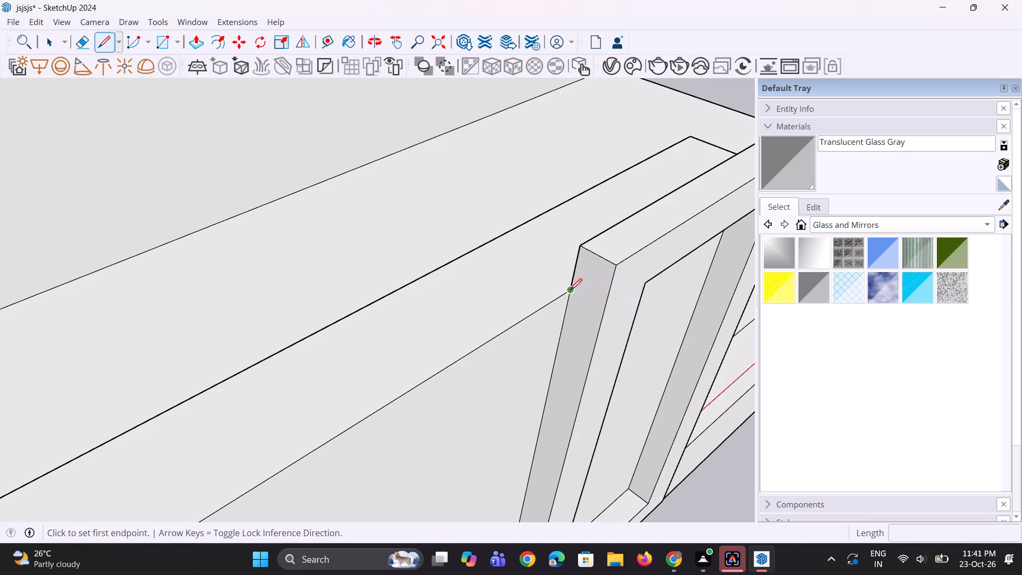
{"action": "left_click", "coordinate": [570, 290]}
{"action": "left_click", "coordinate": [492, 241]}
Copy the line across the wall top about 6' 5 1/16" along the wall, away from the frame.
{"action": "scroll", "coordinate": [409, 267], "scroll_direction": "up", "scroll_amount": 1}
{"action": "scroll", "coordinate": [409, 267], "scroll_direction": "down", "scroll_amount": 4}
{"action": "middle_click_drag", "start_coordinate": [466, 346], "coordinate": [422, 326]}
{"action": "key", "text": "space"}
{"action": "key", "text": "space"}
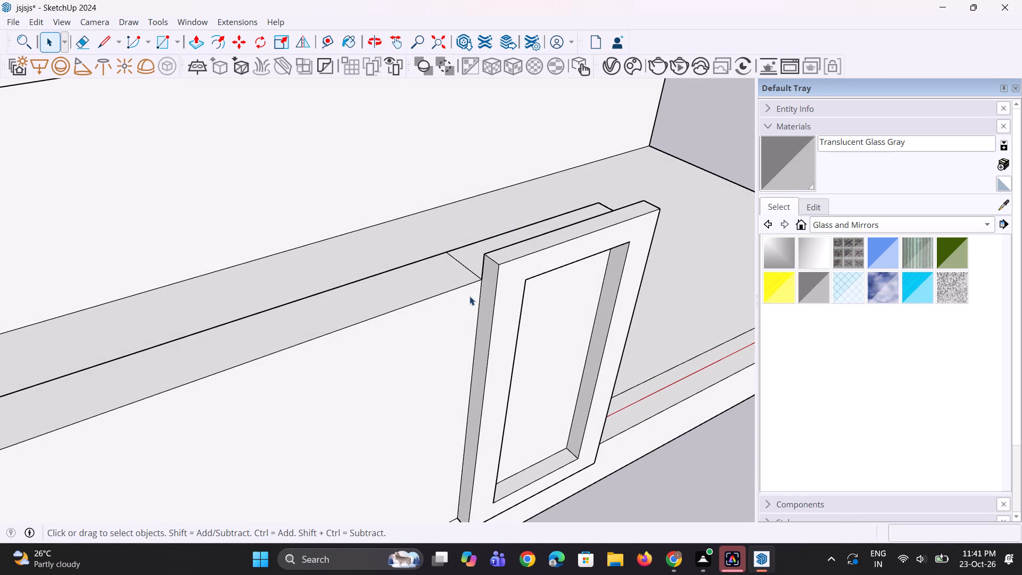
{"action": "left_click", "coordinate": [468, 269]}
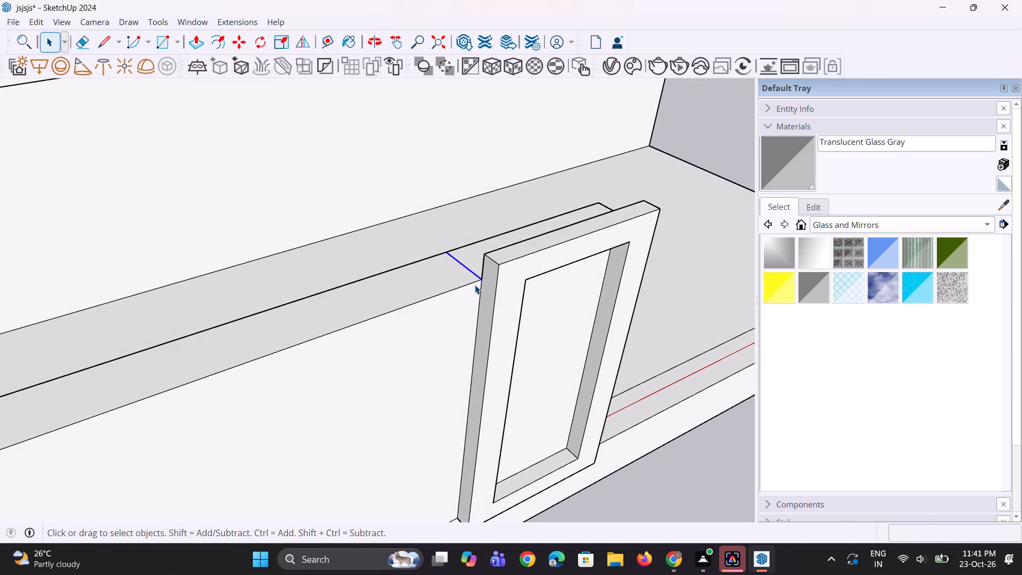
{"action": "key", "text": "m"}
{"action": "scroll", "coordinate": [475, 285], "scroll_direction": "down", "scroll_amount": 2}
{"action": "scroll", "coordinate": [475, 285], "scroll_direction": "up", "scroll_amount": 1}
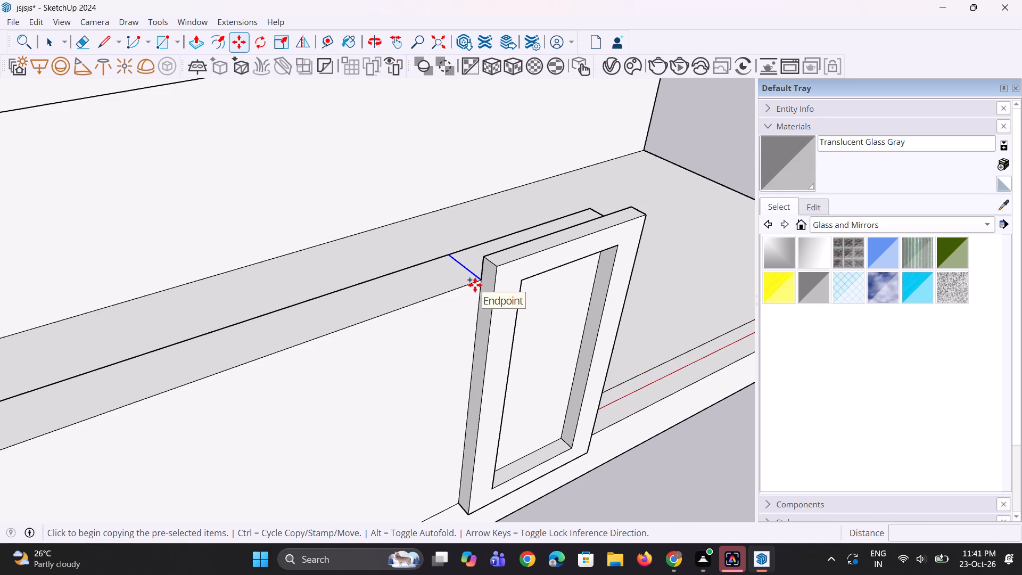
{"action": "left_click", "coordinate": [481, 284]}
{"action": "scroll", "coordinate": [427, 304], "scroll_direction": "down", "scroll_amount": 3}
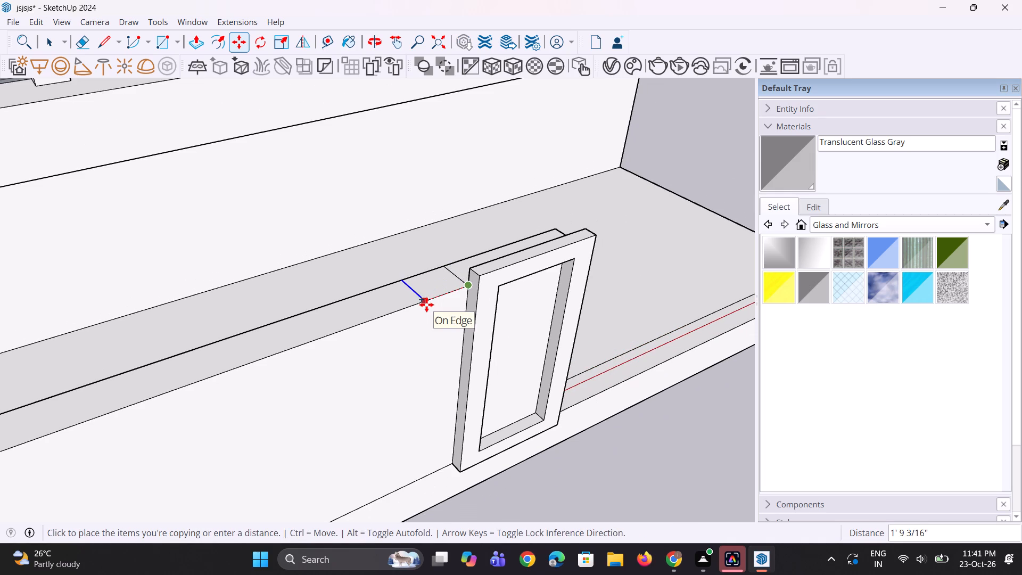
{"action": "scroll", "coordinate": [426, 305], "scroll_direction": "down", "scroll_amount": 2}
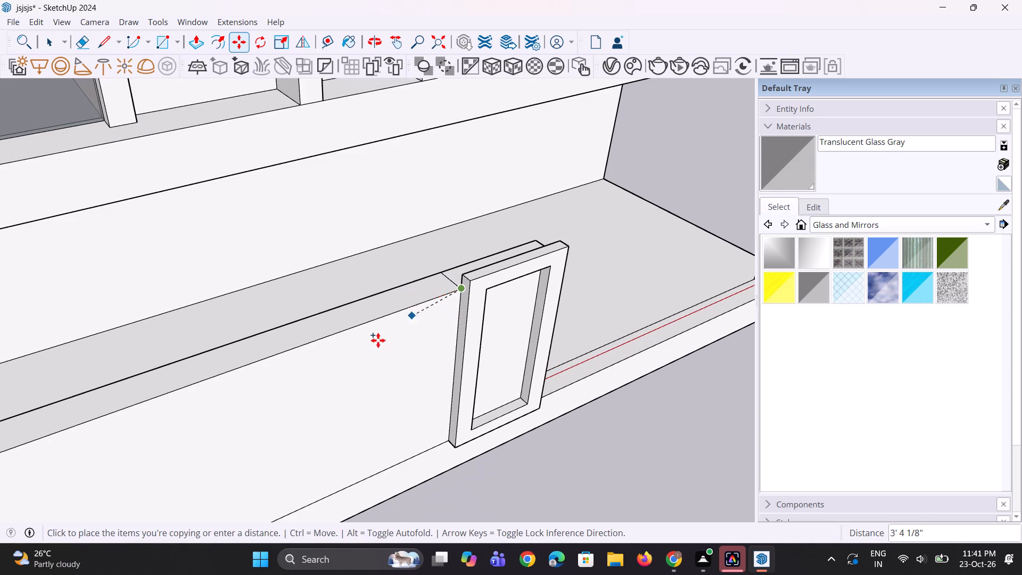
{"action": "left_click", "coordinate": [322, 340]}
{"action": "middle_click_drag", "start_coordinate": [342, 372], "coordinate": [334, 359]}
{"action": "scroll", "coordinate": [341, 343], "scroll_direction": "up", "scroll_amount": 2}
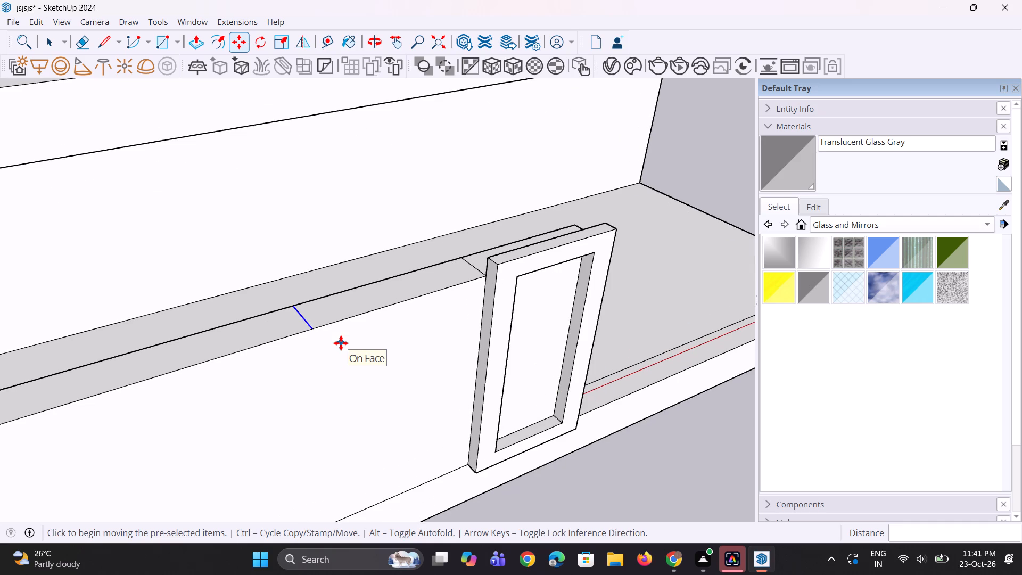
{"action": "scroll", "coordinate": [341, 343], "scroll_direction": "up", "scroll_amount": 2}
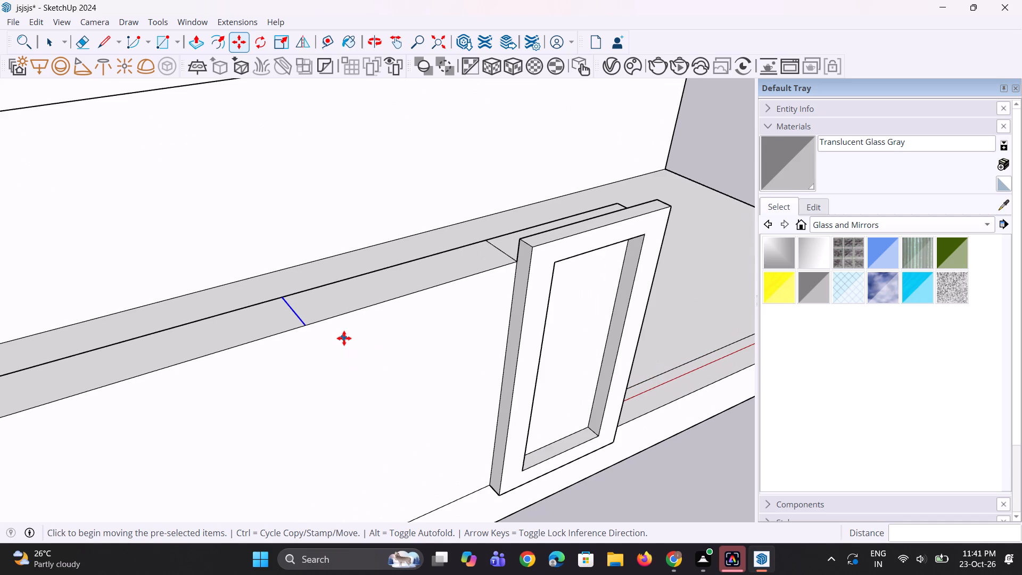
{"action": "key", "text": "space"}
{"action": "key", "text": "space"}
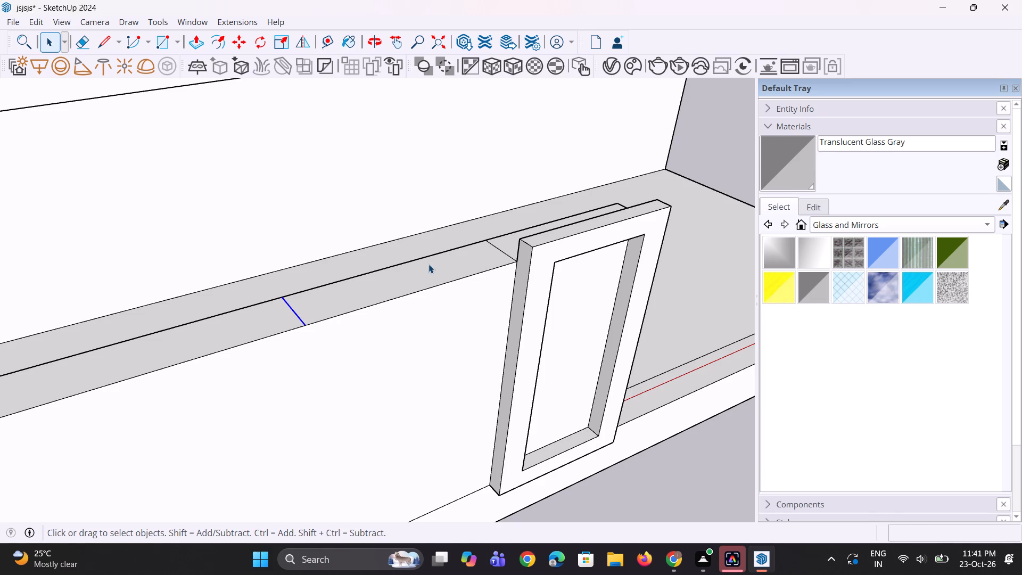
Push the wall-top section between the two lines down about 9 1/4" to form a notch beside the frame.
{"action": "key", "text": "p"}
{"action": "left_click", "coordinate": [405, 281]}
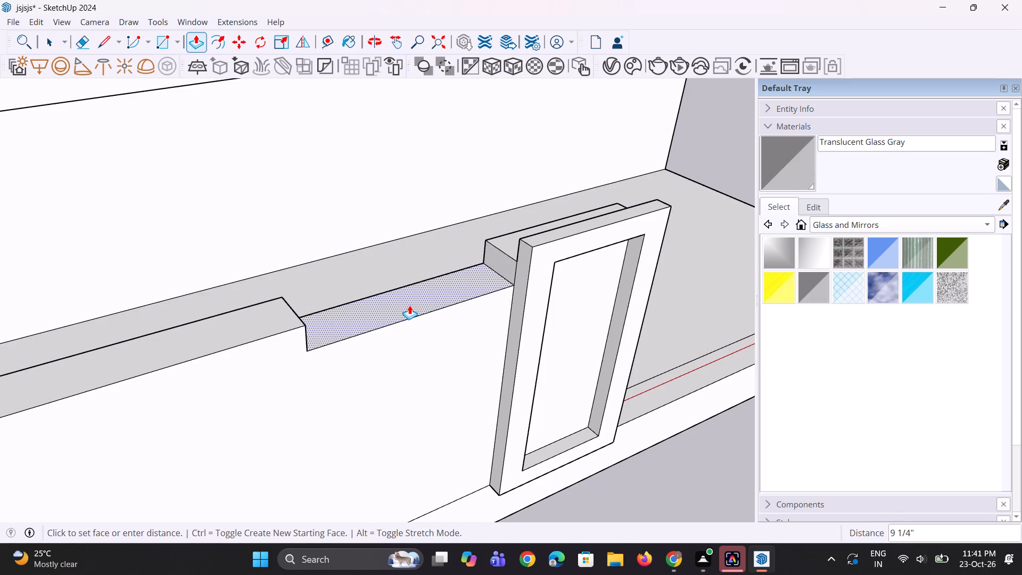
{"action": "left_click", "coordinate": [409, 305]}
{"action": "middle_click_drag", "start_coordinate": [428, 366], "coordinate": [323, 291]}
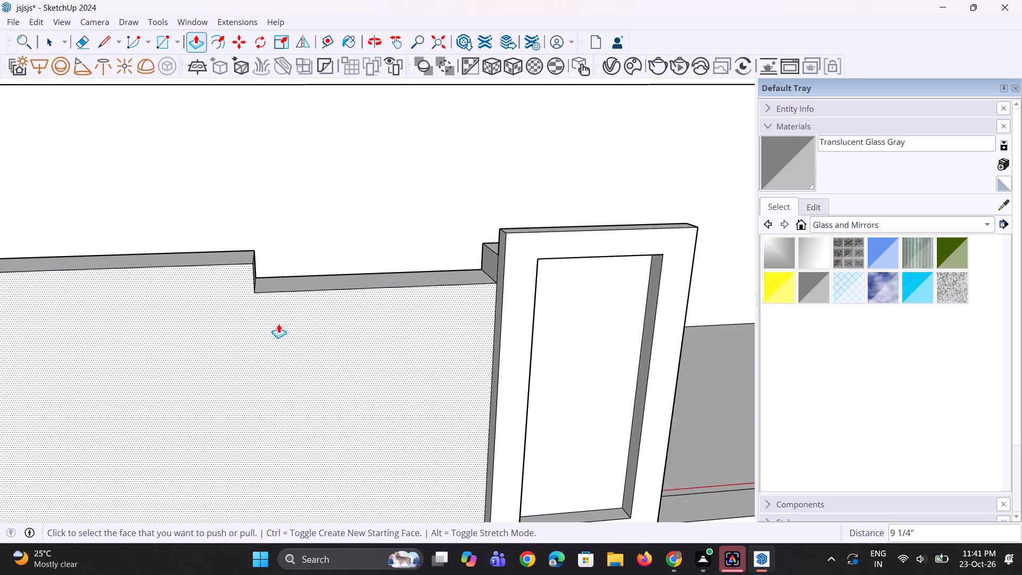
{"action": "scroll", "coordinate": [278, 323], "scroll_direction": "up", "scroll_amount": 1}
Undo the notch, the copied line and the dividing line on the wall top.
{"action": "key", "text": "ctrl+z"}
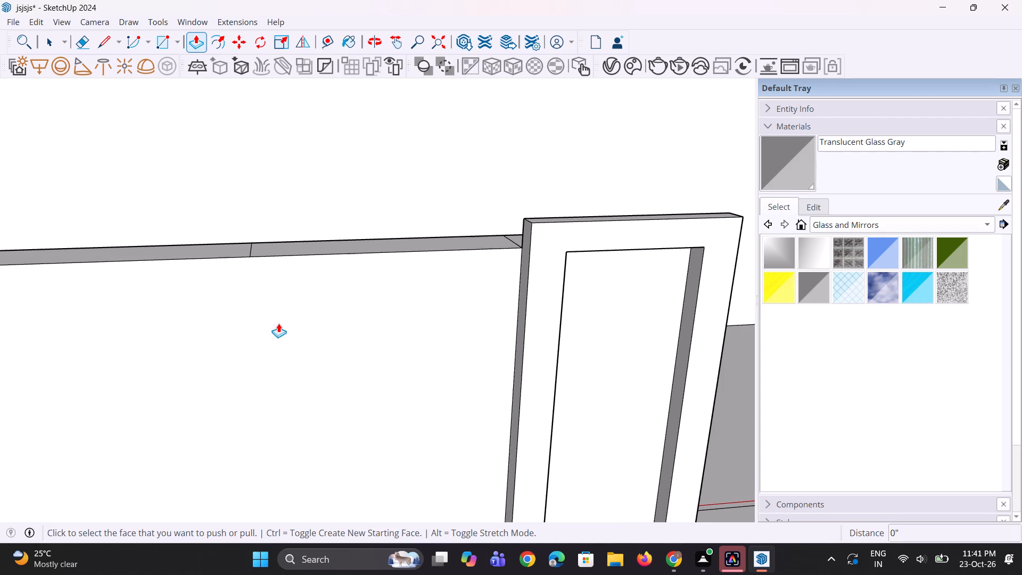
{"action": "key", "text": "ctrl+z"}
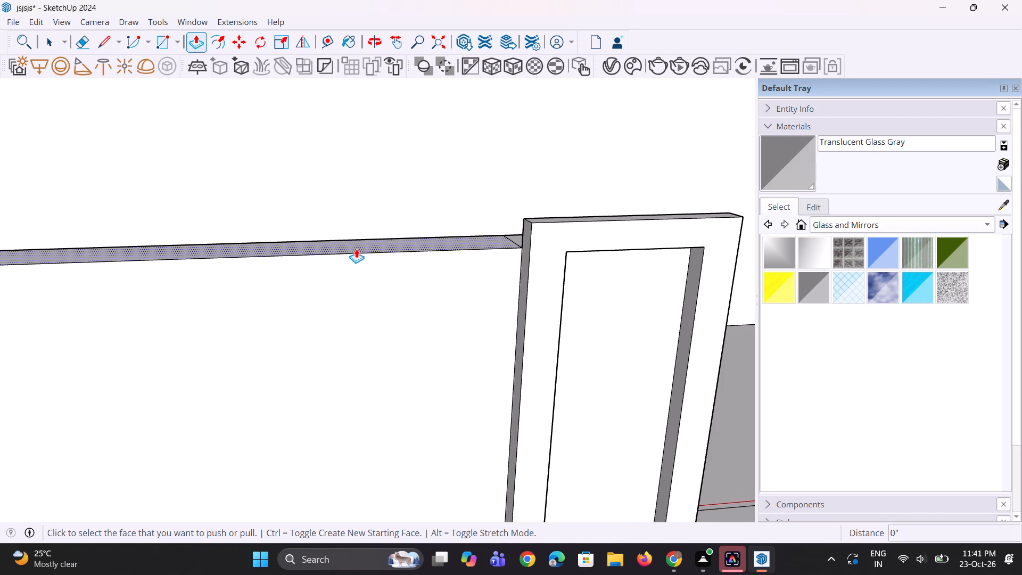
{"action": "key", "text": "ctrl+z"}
Push the whole top face of the boundary wall beside the frame down about 15/16".
{"action": "left_click", "coordinate": [358, 247]}
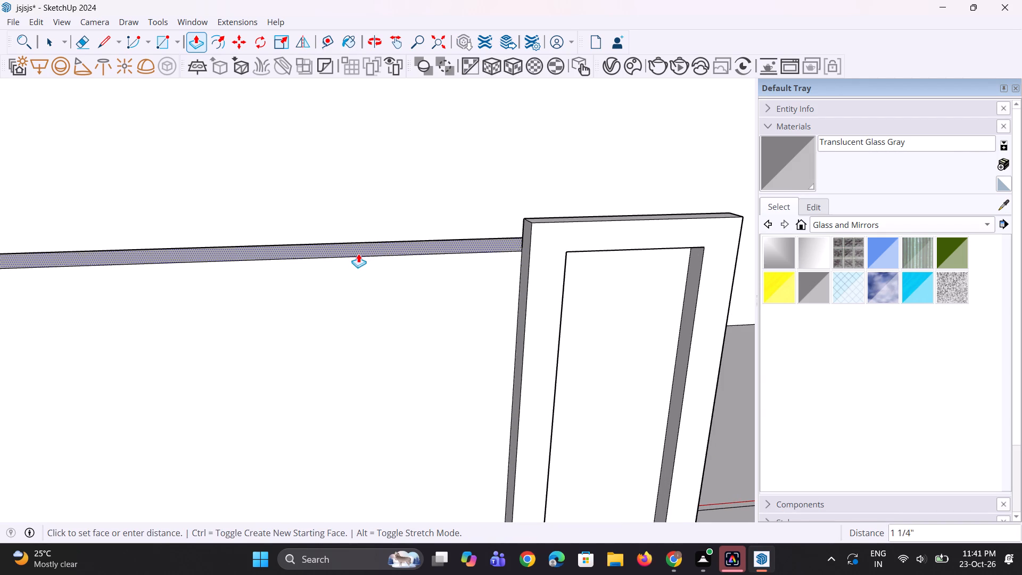
{"action": "left_click", "coordinate": [362, 251]}
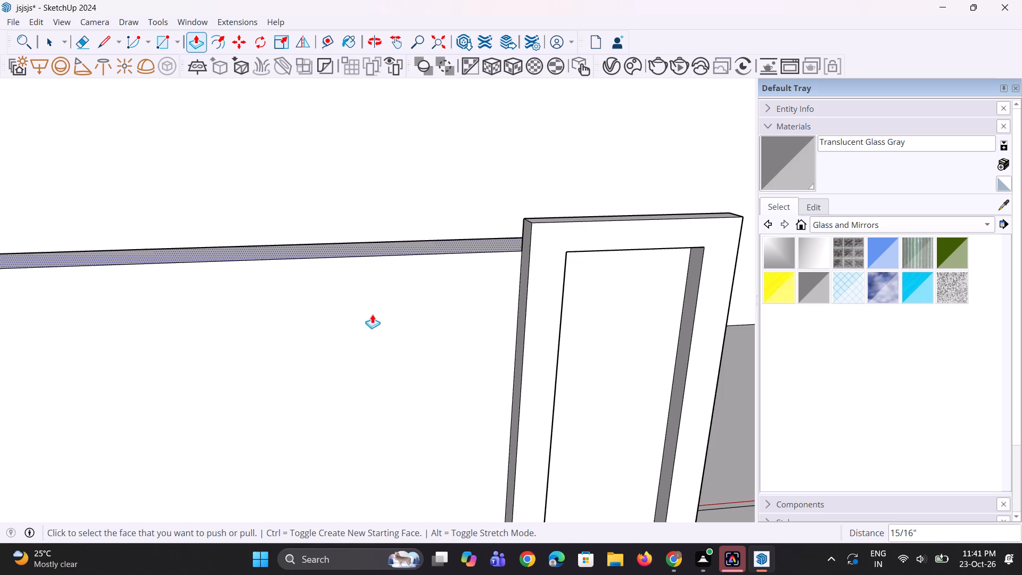
Push the boundary wall's top face down a further 2' 8 15/16" or so, leaving the frame at full height.
{"action": "scroll", "coordinate": [373, 318], "scroll_direction": "down", "scroll_amount": 10}
{"action": "middle_click_drag", "start_coordinate": [379, 332], "coordinate": [371, 292]}
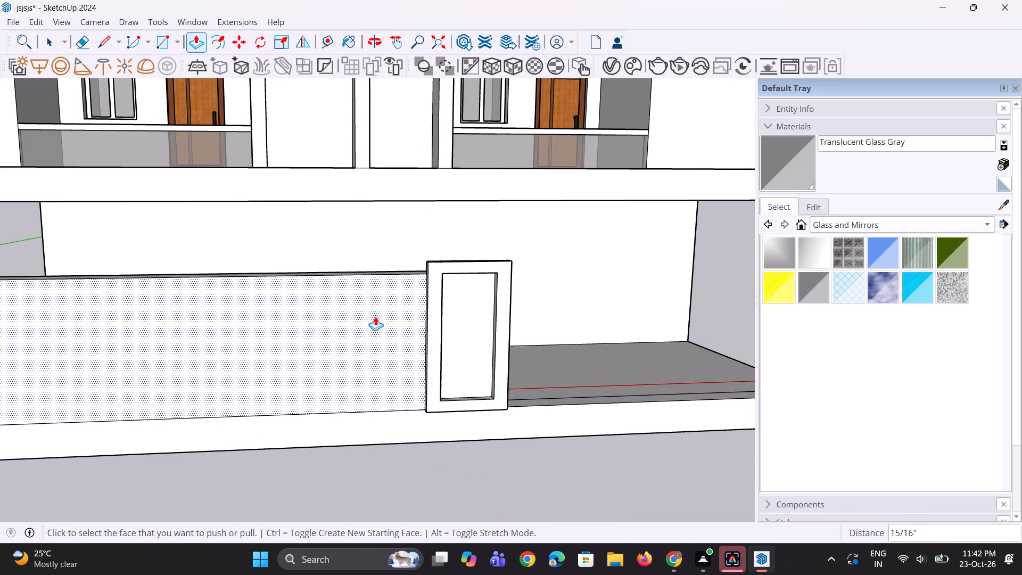
{"action": "scroll", "coordinate": [376, 320], "scroll_direction": "up", "scroll_amount": 4}
{"action": "middle_click_drag", "start_coordinate": [360, 271], "coordinate": [406, 368]}
{"action": "left_click", "coordinate": [401, 310]}
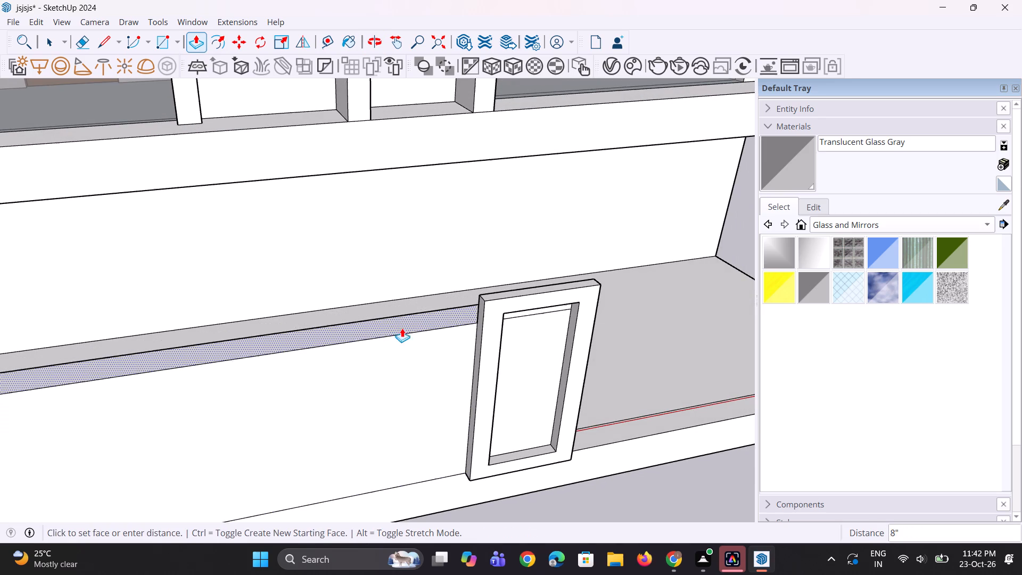
{"action": "left_click", "coordinate": [409, 366]}
{"action": "middle_click_drag", "start_coordinate": [427, 379], "coordinate": [383, 282]}
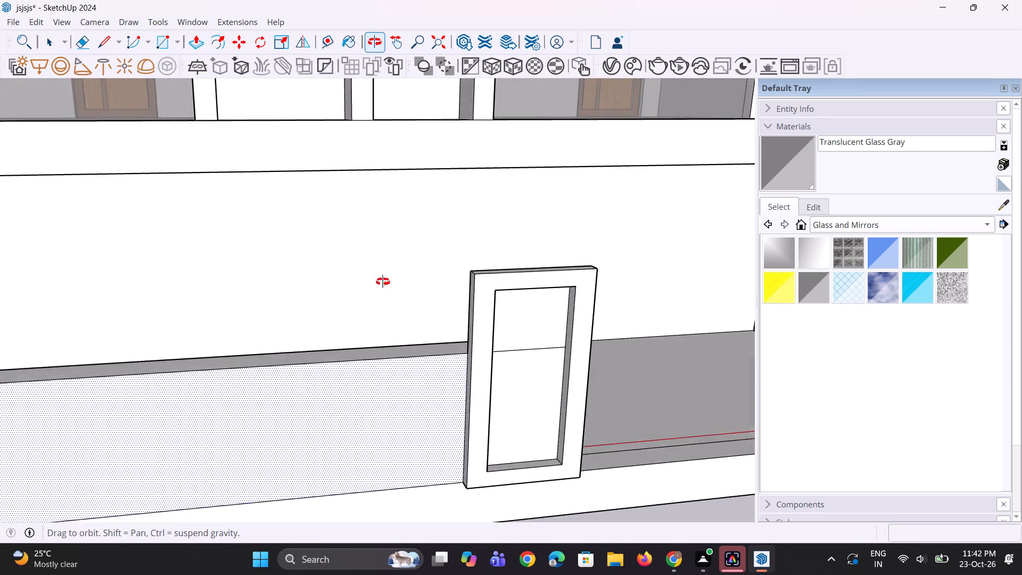
{"action": "middle_click_drag", "start_coordinate": [383, 282], "coordinate": [372, 265]}
{"action": "scroll", "coordinate": [374, 283], "scroll_direction": "down", "scroll_amount": 5}
{"action": "scroll", "coordinate": [378, 314], "scroll_direction": "up", "scroll_amount": 1}
{"action": "middle_click_drag", "start_coordinate": [378, 314], "coordinate": [382, 324]}
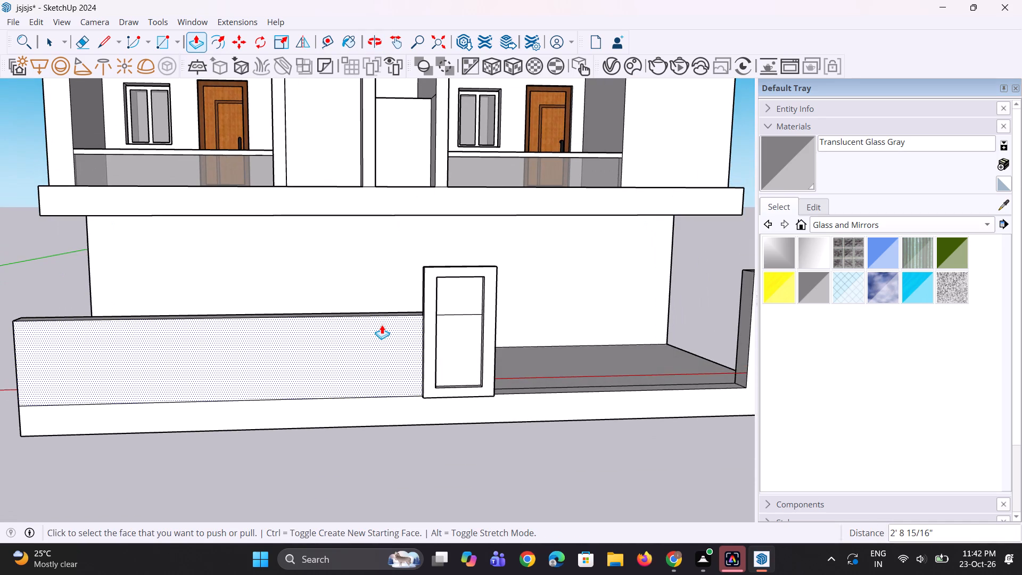
{"action": "scroll", "coordinate": [382, 325], "scroll_direction": "down", "scroll_amount": 2}
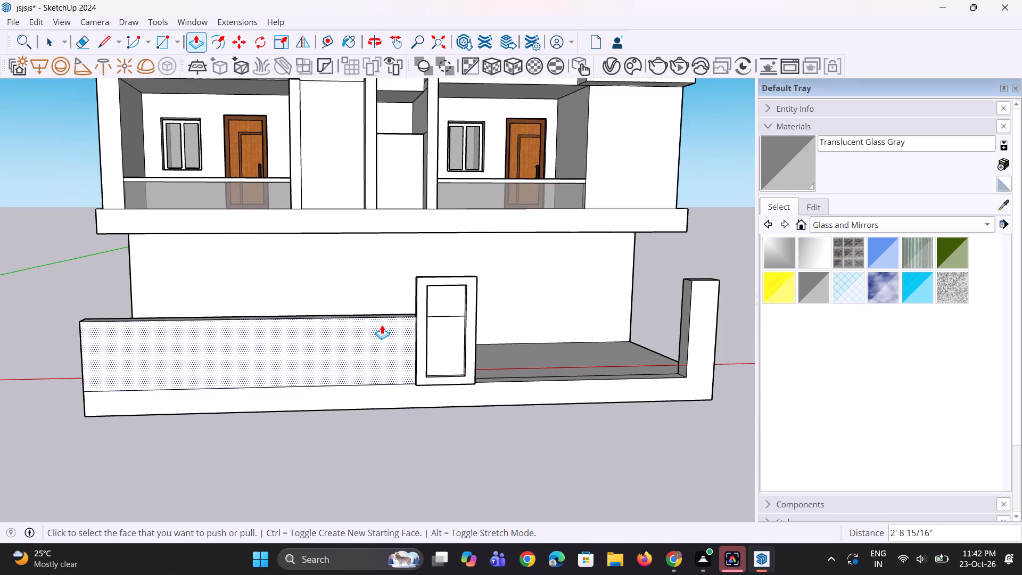
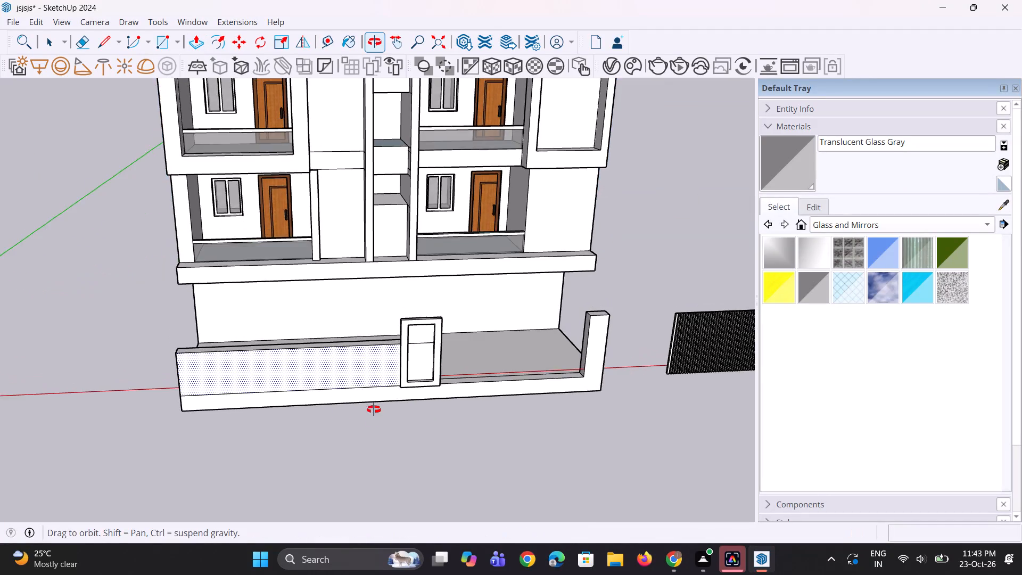
Copy the vertical edge where the boundary wall meets the frame about 2' along the wall face, away from the frame.
{"action": "scroll", "coordinate": [364, 347], "scroll_direction": "up", "scroll_amount": 6}
{"action": "middle_click_drag", "start_coordinate": [338, 403], "coordinate": [339, 356]}
{"action": "scroll", "coordinate": [339, 385], "scroll_direction": "up", "scroll_amount": 1}
{"action": "scroll", "coordinate": [372, 396], "scroll_direction": "down", "scroll_amount": 3}
{"action": "scroll", "coordinate": [426, 431], "scroll_direction": "up", "scroll_amount": 2}
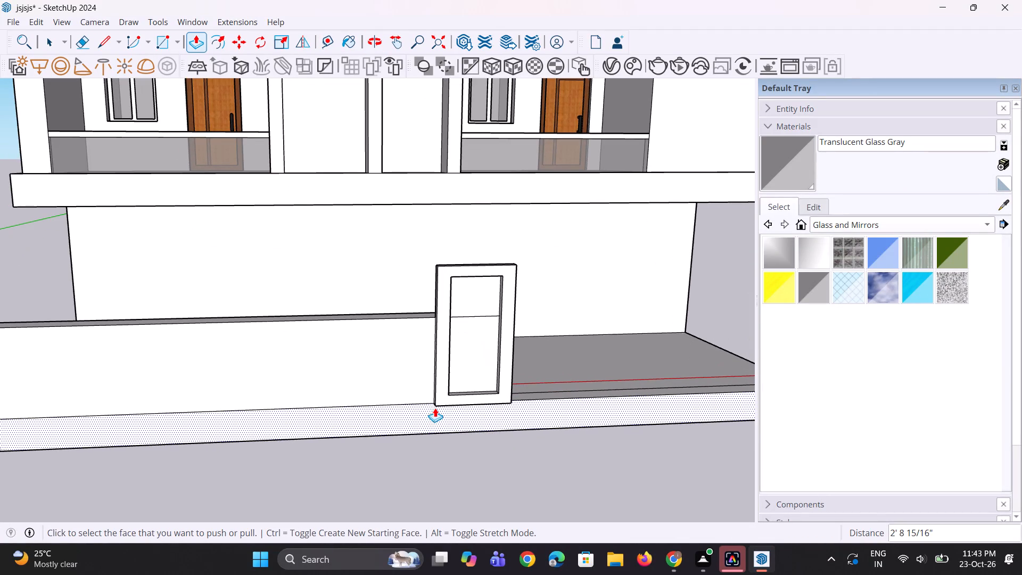
{"action": "key", "text": "space"}
{"action": "key", "text": "space"}
{"action": "middle_click_drag", "start_coordinate": [427, 381], "coordinate": [482, 352]}
{"action": "scroll", "coordinate": [432, 381], "scroll_direction": "up", "scroll_amount": 1}
{"action": "scroll", "coordinate": [482, 352], "scroll_direction": "up", "scroll_amount": 2}
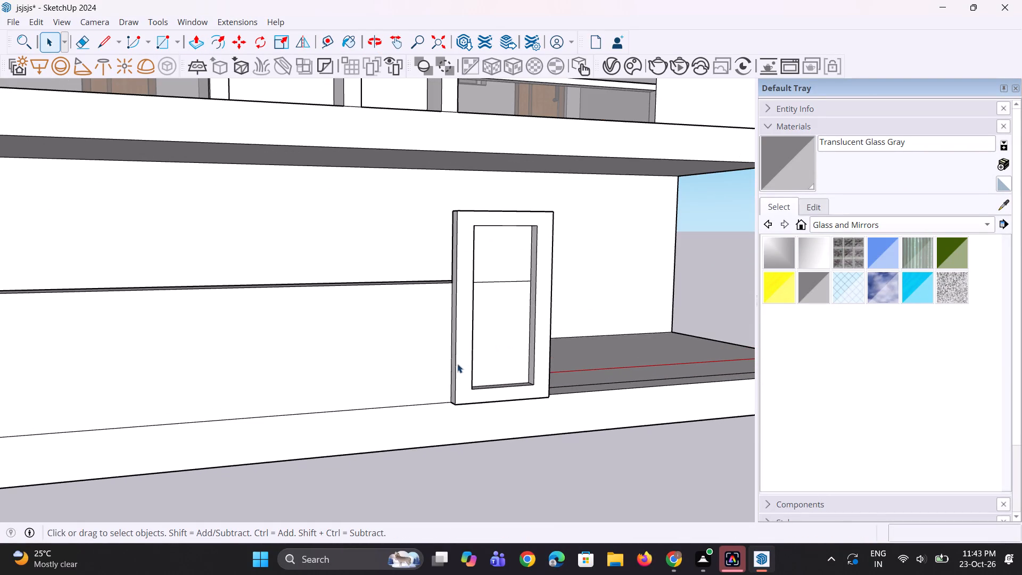
{"action": "left_click", "coordinate": [452, 370]}
{"action": "scroll", "coordinate": [450, 392], "scroll_direction": "up", "scroll_amount": 1}
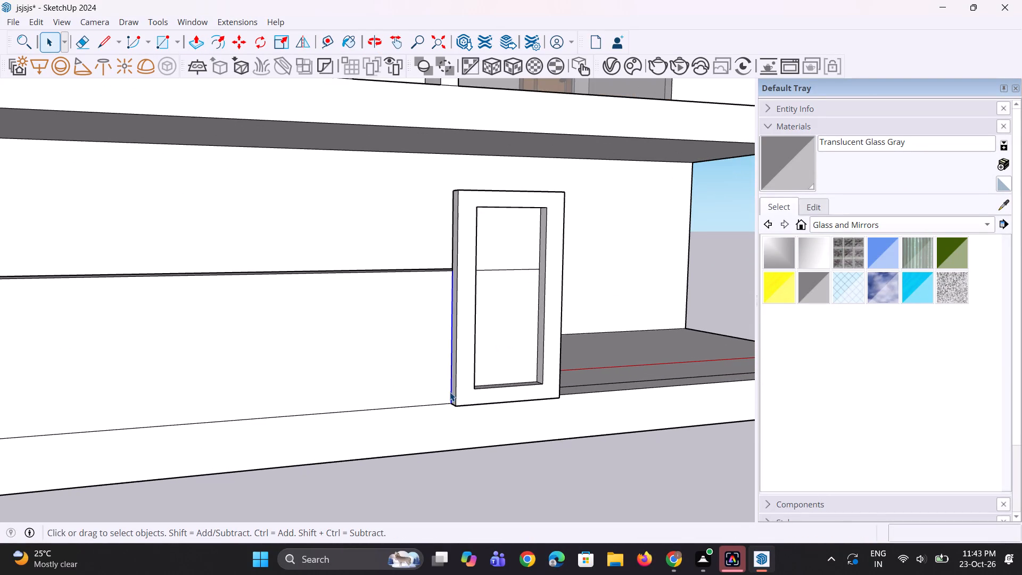
{"action": "key", "text": "m"}
{"action": "left_click", "coordinate": [450, 404], "text": "ctrl"}
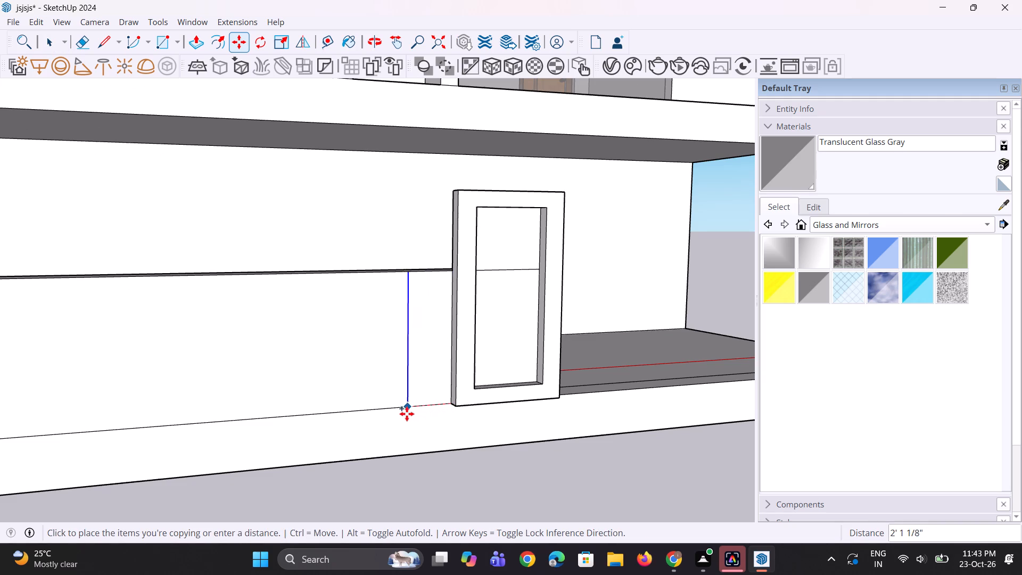
{"action": "left_click", "coordinate": [414, 414]}
Move the copied vertical line closer to the frame, leaving a narrow gap between them.
{"action": "middle_click_drag", "start_coordinate": [415, 405], "coordinate": [394, 406]}
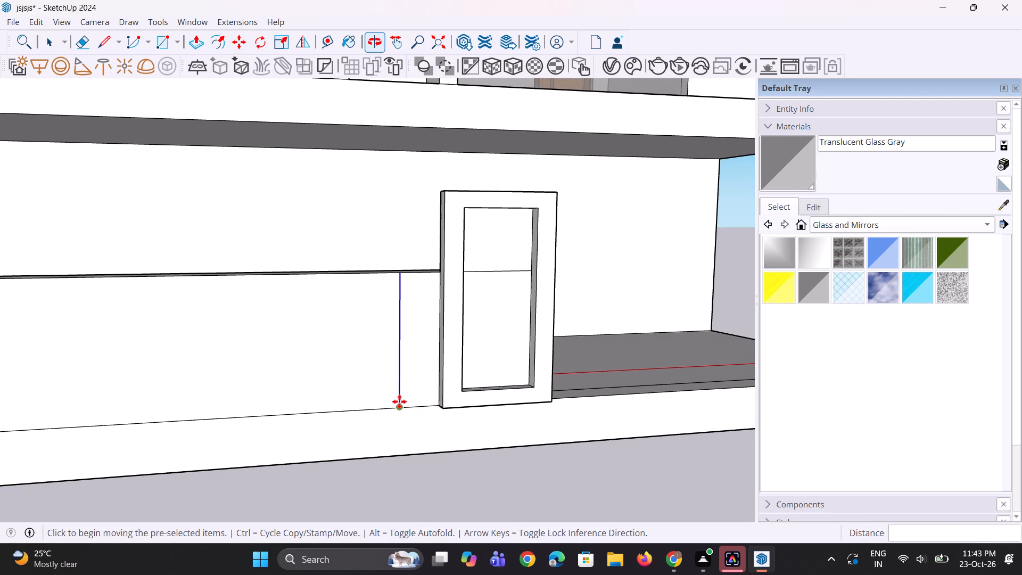
{"action": "scroll", "coordinate": [402, 396], "scroll_direction": "up", "scroll_amount": 2}
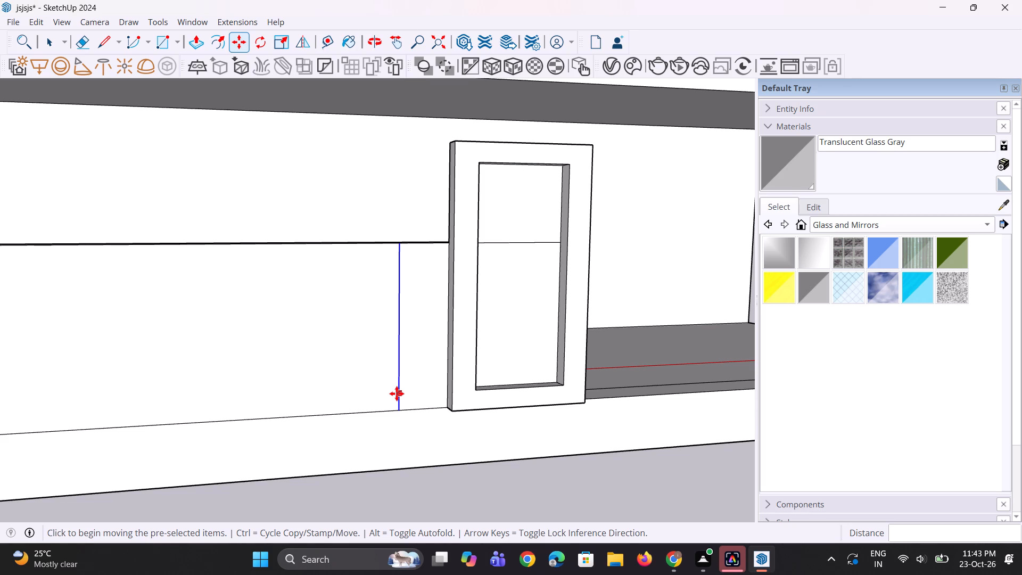
{"action": "scroll", "coordinate": [372, 423], "scroll_direction": "up", "scroll_amount": 1}
{"action": "left_click", "coordinate": [398, 407]}
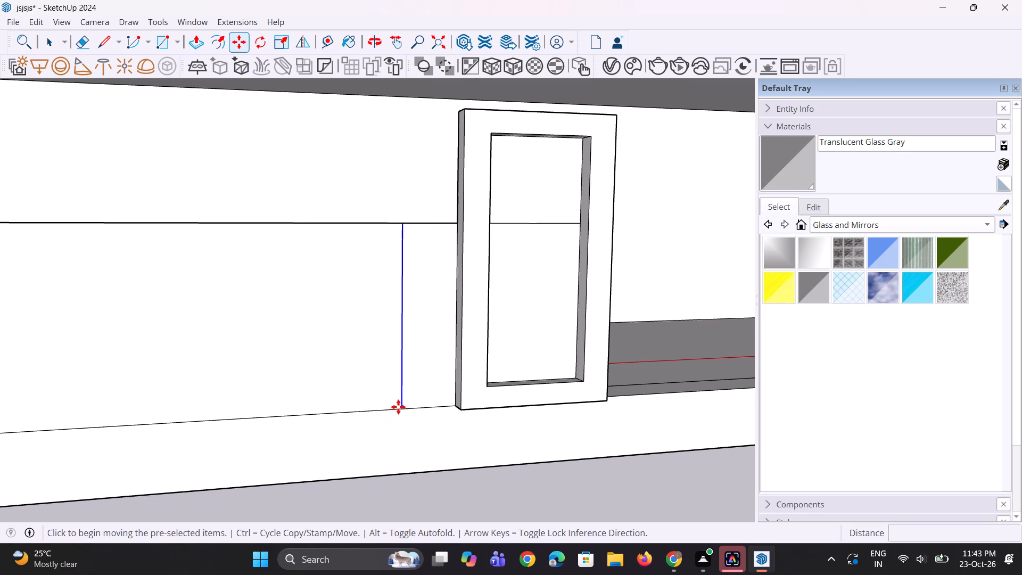
{"action": "left_click", "coordinate": [428, 403]}
Copy the vertical line about 7 13/16" farther from the frame to outline a narrow upright strip on the wall face.
{"action": "middle_click_drag", "start_coordinate": [428, 403], "coordinate": [408, 409]}
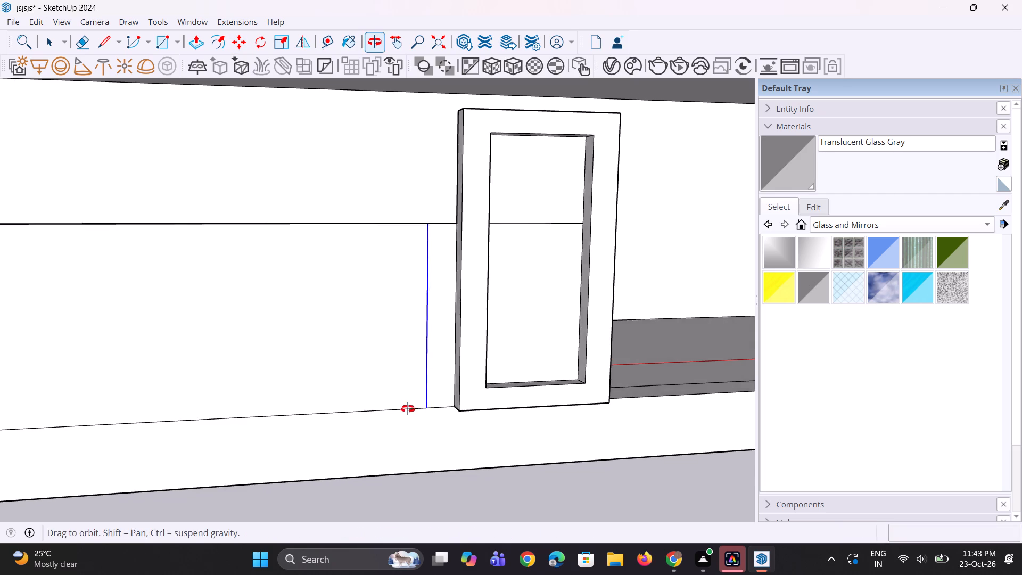
{"action": "middle_click_drag", "start_coordinate": [408, 409], "coordinate": [404, 409]}
{"action": "scroll", "coordinate": [404, 409], "scroll_direction": "up", "scroll_amount": 3}
{"action": "key", "text": "m"}
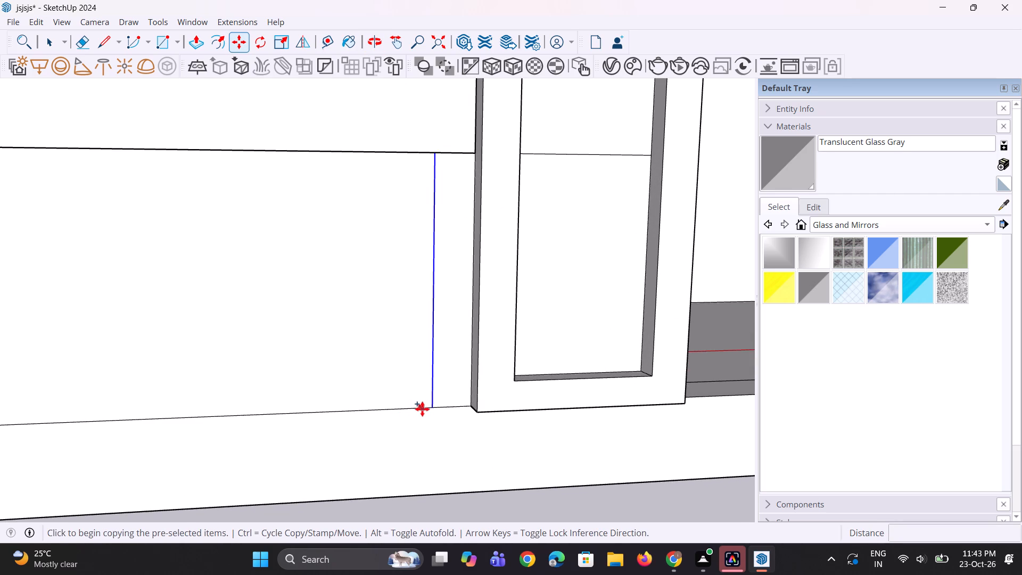
{"action": "left_click", "coordinate": [431, 407]}
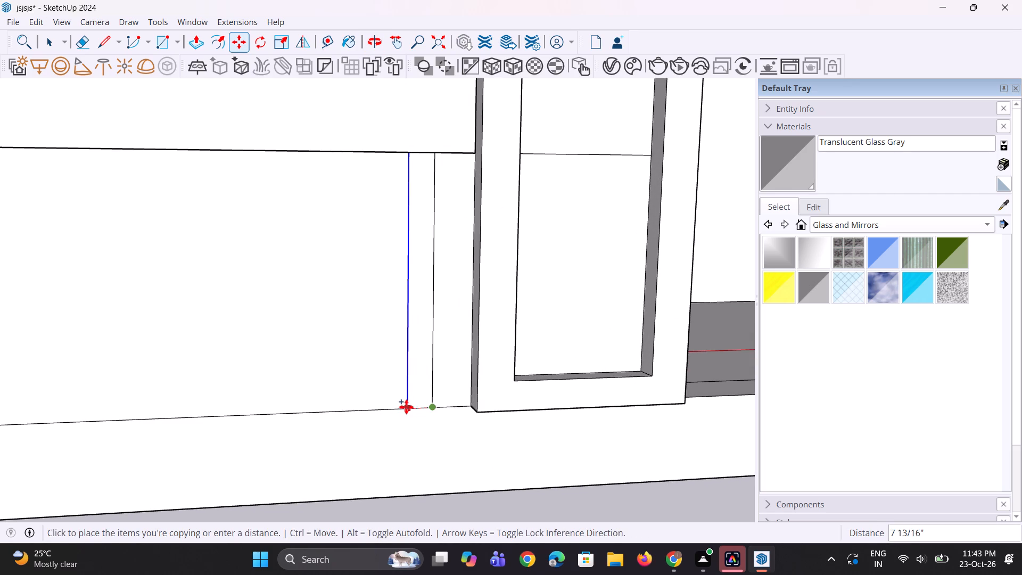
{"action": "left_click", "coordinate": [406, 407]}
Copy the strip along the wall away from the frame at about 1' 3" spacing, making three copies.
{"action": "key", "text": "space"}
{"action": "left_click", "coordinate": [413, 391]}
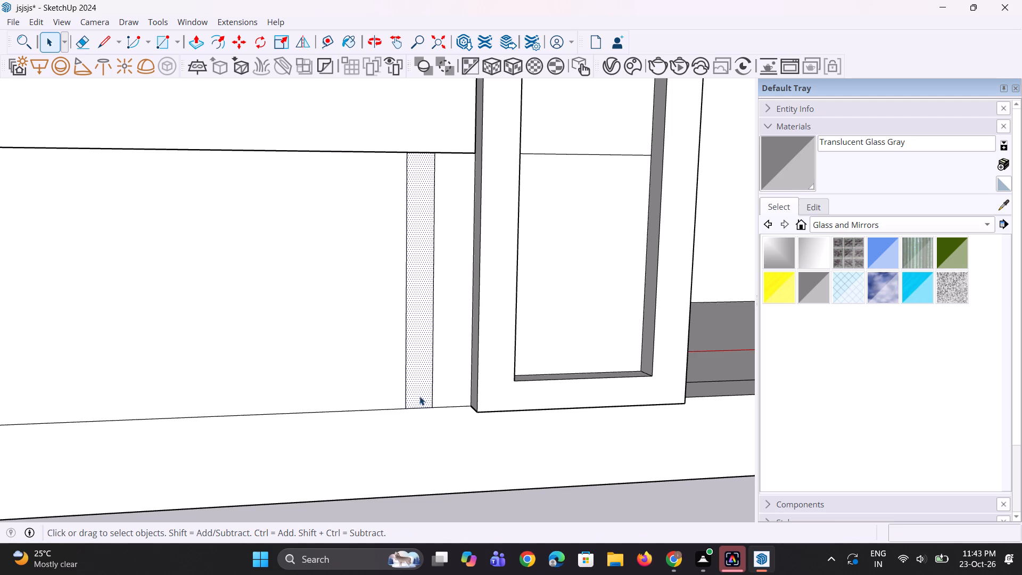
{"action": "key", "text": "m"}
{"action": "left_click", "coordinate": [431, 406]}
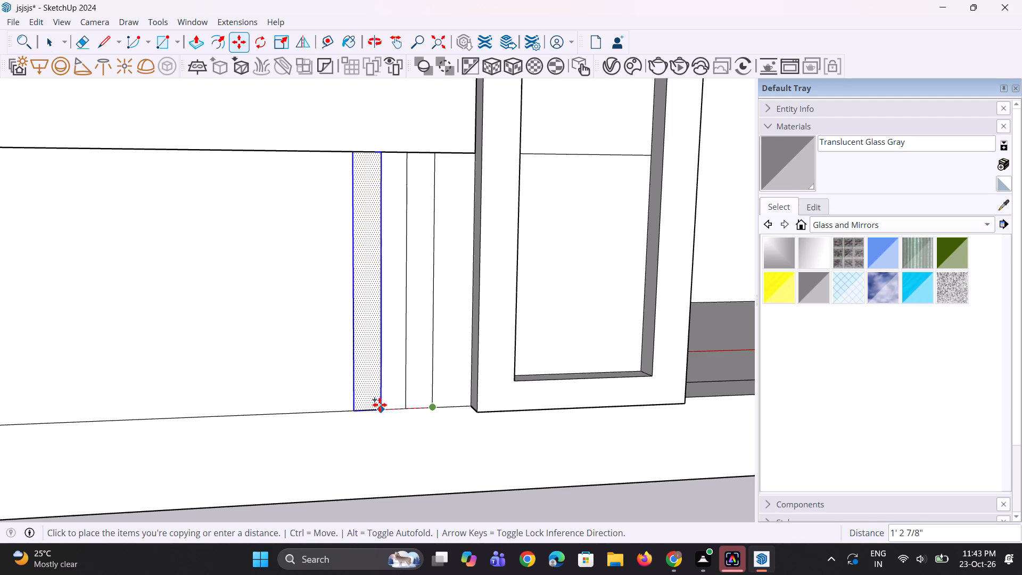
{"action": "left_click", "coordinate": [380, 405]}
{"action": "key", "text": "asterisk"}
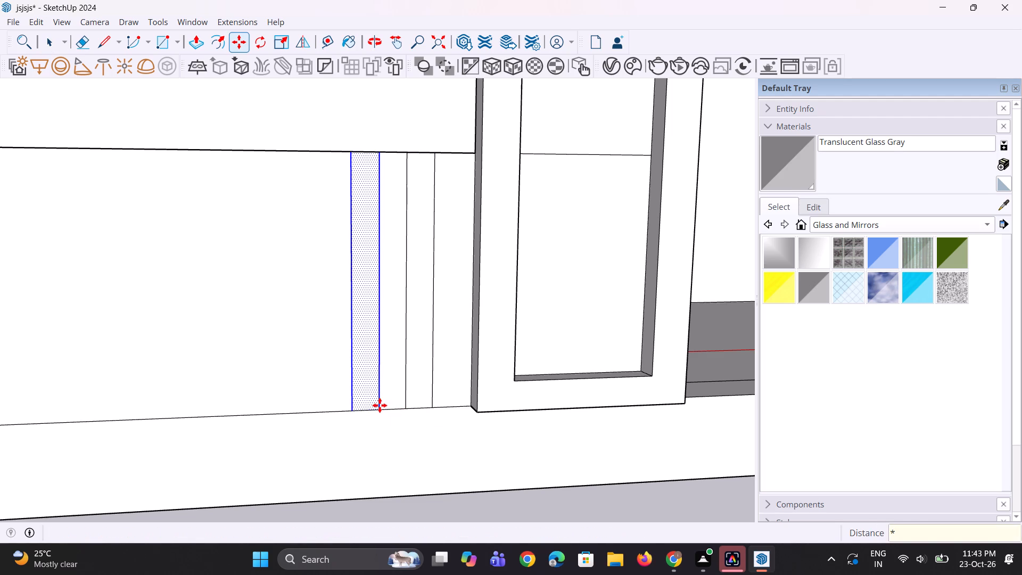
{"action": "key", "text": "3"}
{"action": "key", "text": "Return"}
Pull the four alternate strips beside the frame out from the wall face by about 6 7/16" to form vertical slats.
{"action": "scroll", "coordinate": [355, 401], "scroll_direction": "down", "scroll_amount": 5}
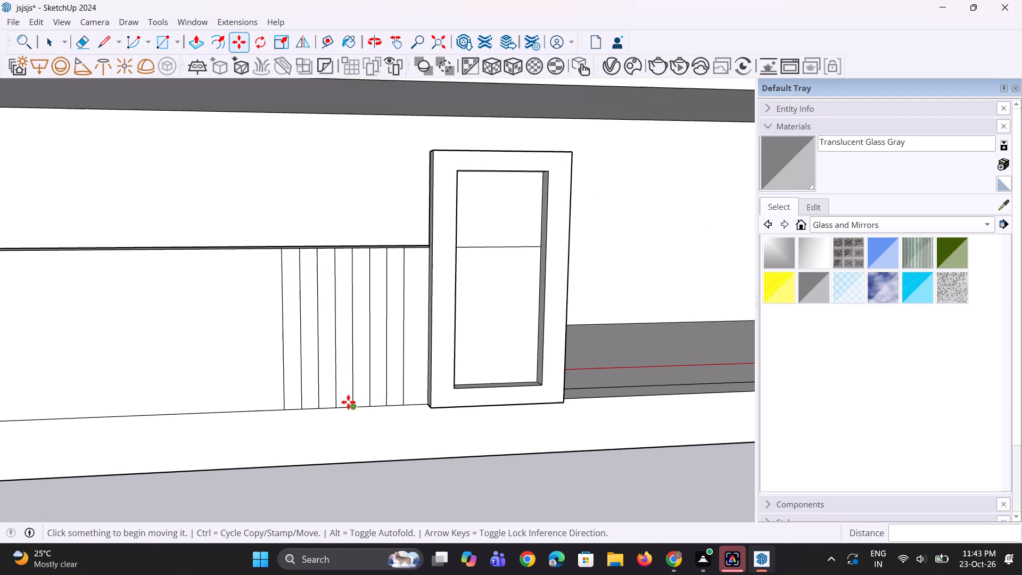
{"action": "middle_click_drag", "start_coordinate": [346, 402], "coordinate": [329, 437]}
{"action": "scroll", "coordinate": [329, 438], "scroll_direction": "down", "scroll_amount": 2}
{"action": "scroll", "coordinate": [368, 398], "scroll_direction": "up", "scroll_amount": 2}
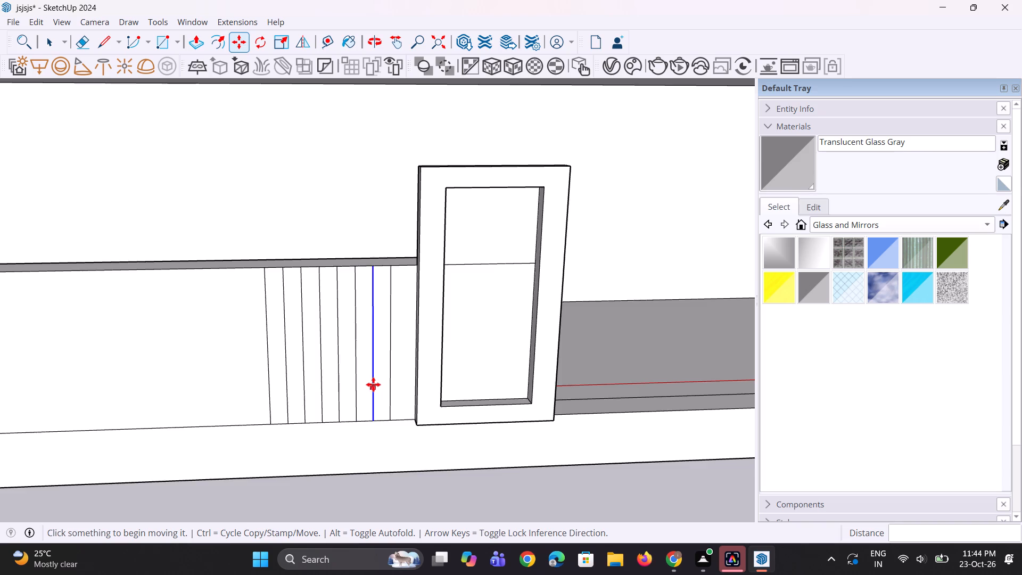
{"action": "scroll", "coordinate": [374, 384], "scroll_direction": "up", "scroll_amount": 2}
{"action": "key", "text": "p"}
{"action": "left_click", "coordinate": [385, 375]}
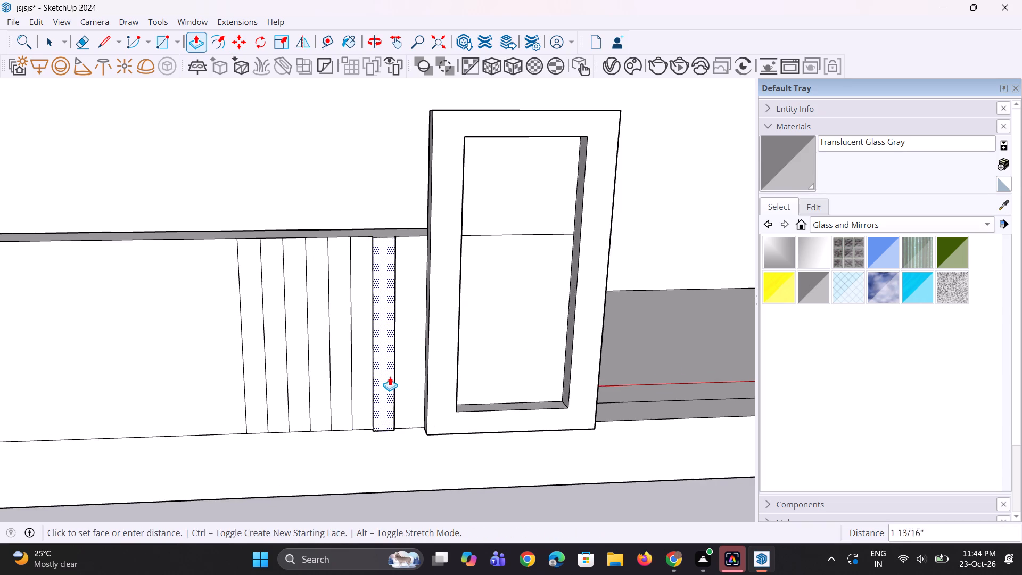
{"action": "left_click", "coordinate": [438, 360]}
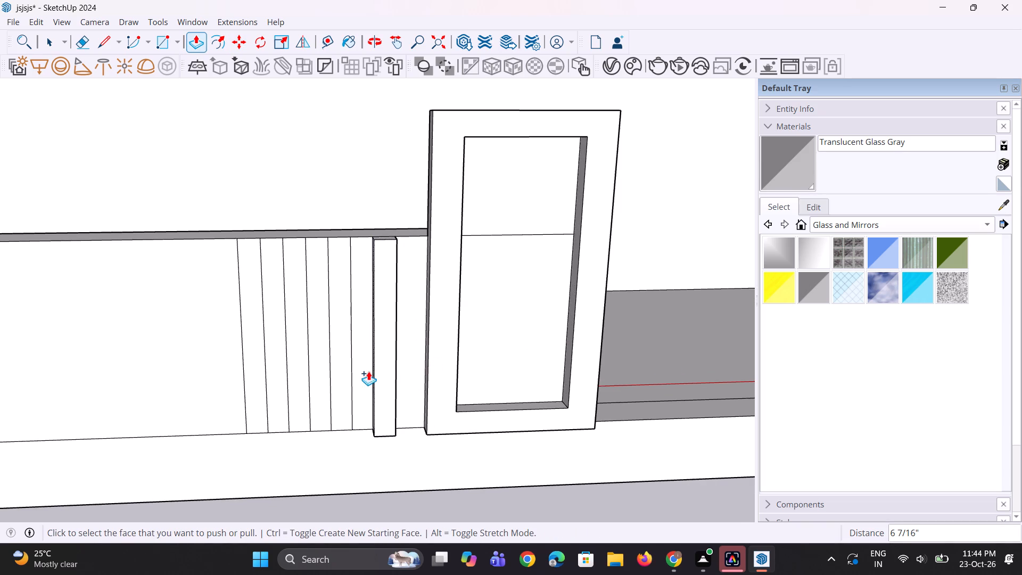
{"action": "scroll", "coordinate": [368, 371], "scroll_direction": "up", "scroll_amount": 1}
{"action": "double_click", "coordinate": [350, 375]}
{"action": "double_click", "coordinate": [298, 392]}
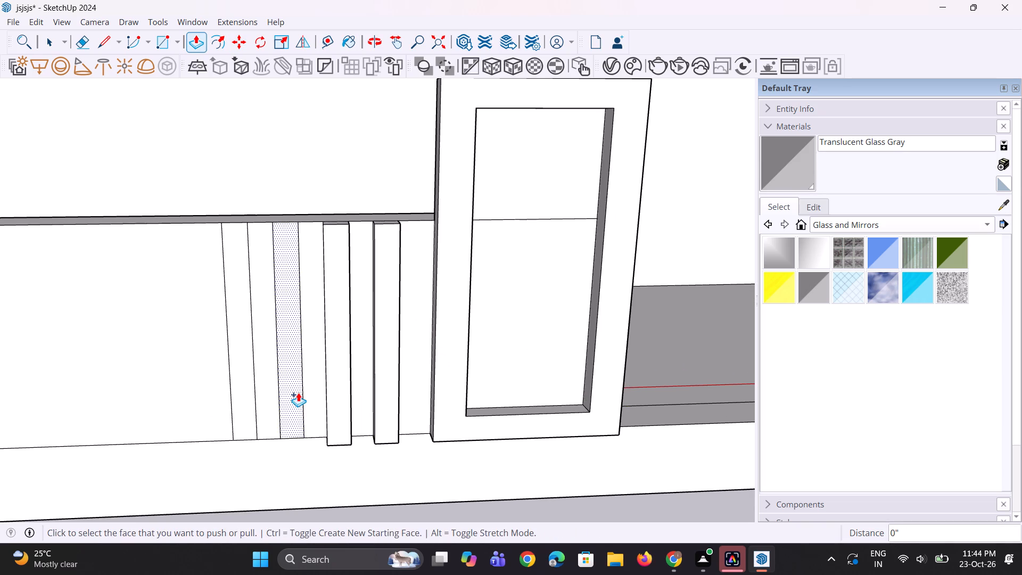
{"action": "double_click", "coordinate": [248, 397]}
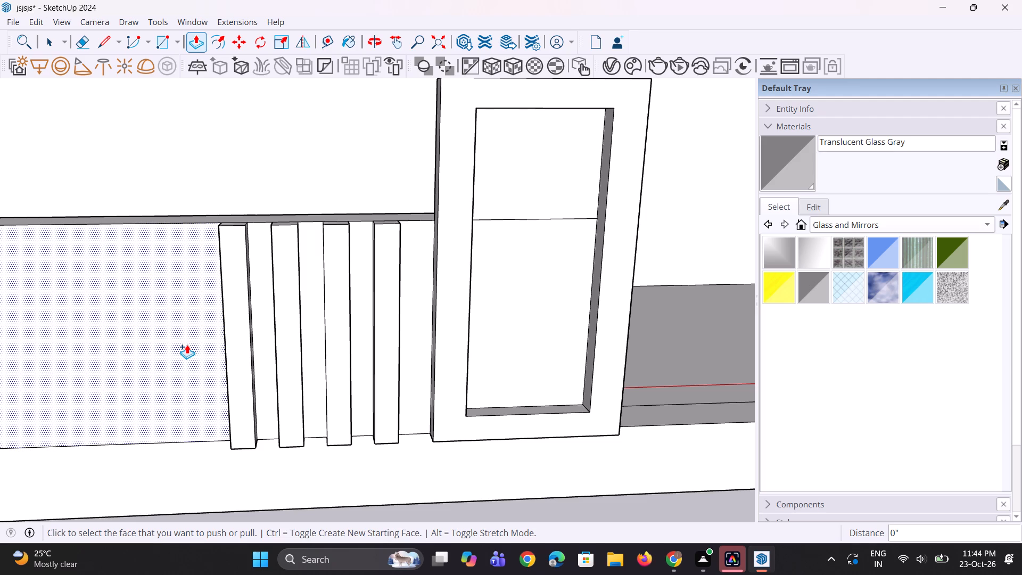
Raise the tops of all four slats about 3' 6 3/8" to match the top of the frame.
{"action": "scroll", "coordinate": [194, 354], "scroll_direction": "down", "scroll_amount": 2}
{"action": "middle_click_drag", "start_coordinate": [210, 364], "coordinate": [308, 403]}
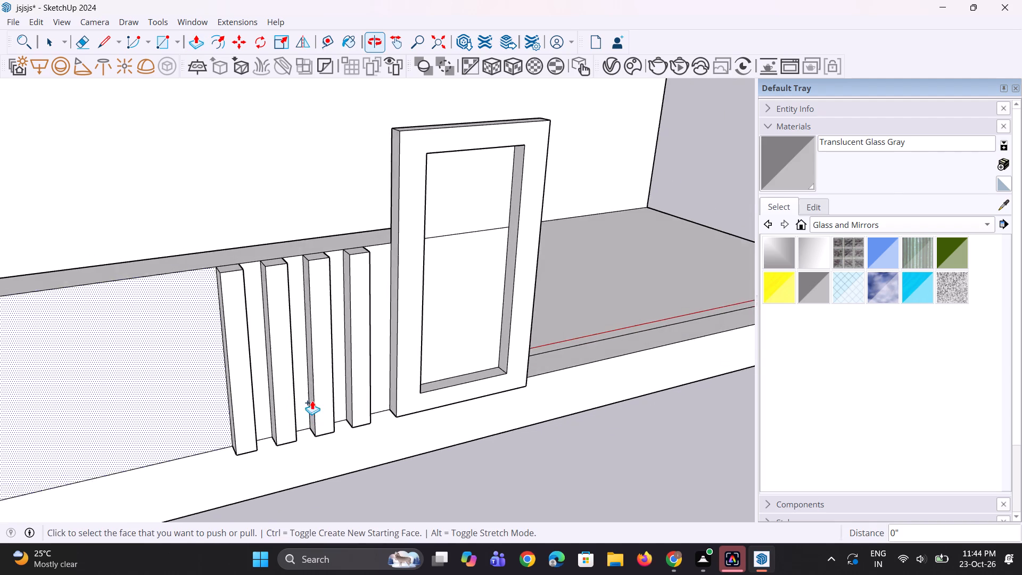
{"action": "scroll", "coordinate": [337, 282], "scroll_direction": "up", "scroll_amount": 3}
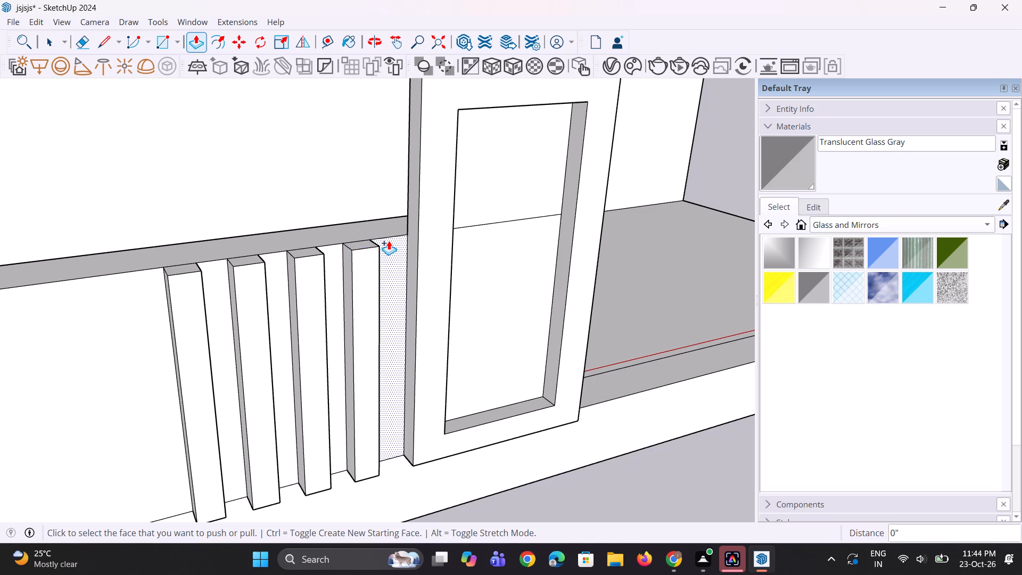
{"action": "left_click", "coordinate": [361, 245]}
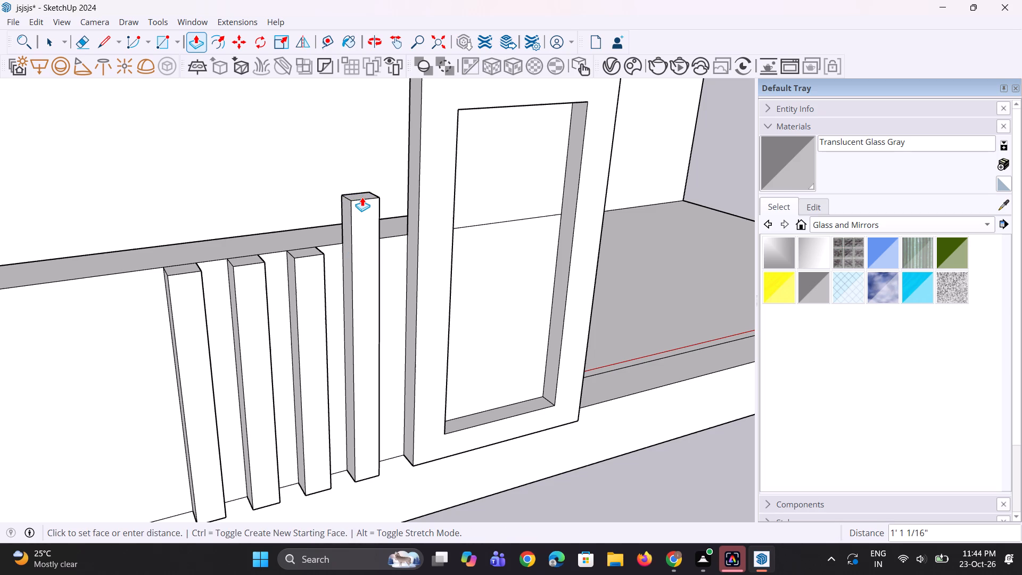
{"action": "scroll", "coordinate": [373, 184], "scroll_direction": "down", "scroll_amount": 3}
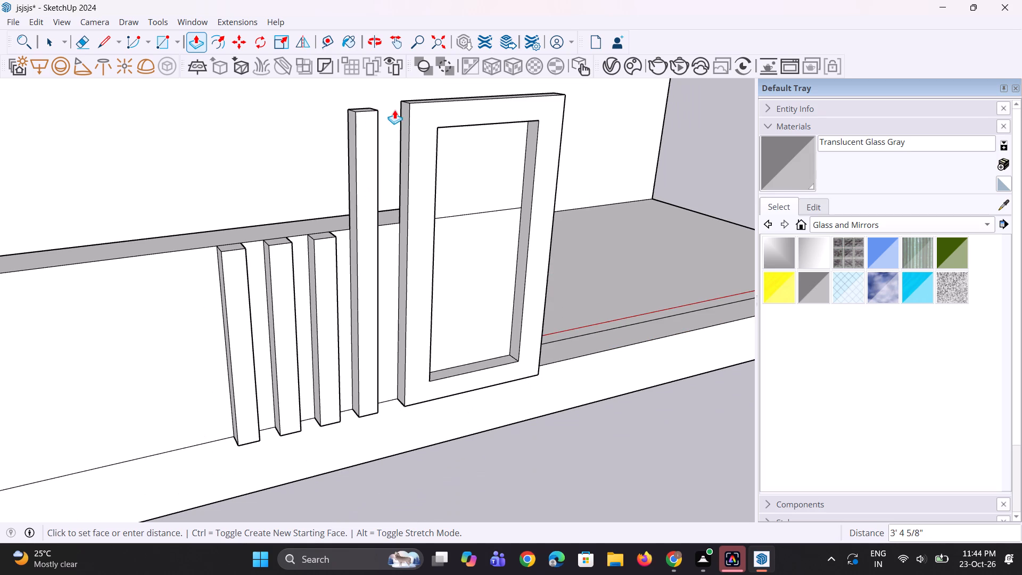
{"action": "left_click", "coordinate": [407, 101]}
{"action": "scroll", "coordinate": [356, 201], "scroll_direction": "up", "scroll_amount": 3}
{"action": "scroll", "coordinate": [314, 245], "scroll_direction": "up", "scroll_amount": 1}
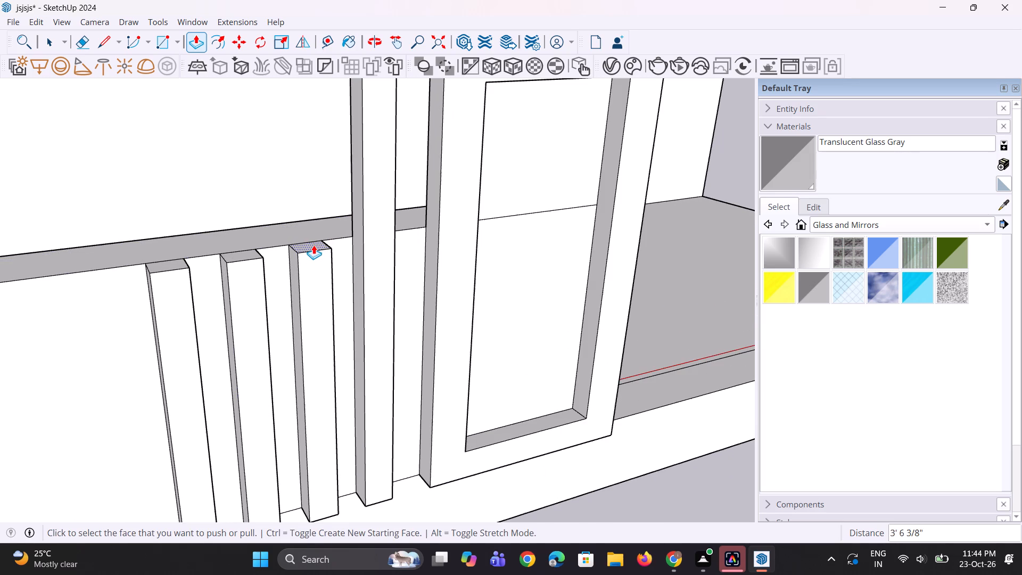
{"action": "double_click", "coordinate": [314, 245]}
{"action": "double_click", "coordinate": [236, 257]}
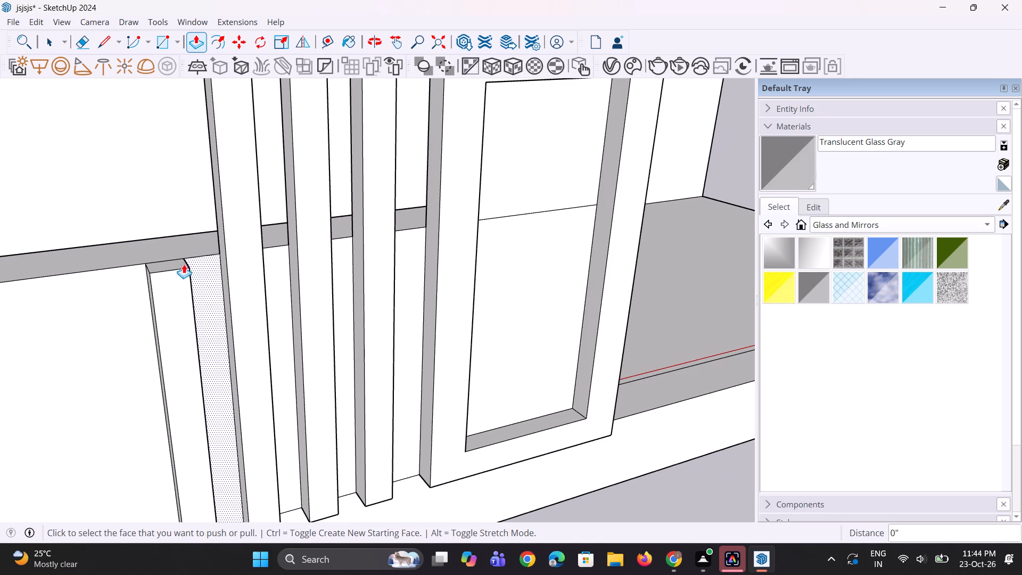
{"action": "double_click", "coordinate": [177, 264]}
Examine the slats and frame against the whole front boundary wall and building facade.
{"action": "scroll", "coordinate": [232, 261], "scroll_direction": "down", "scroll_amount": 10}
{"action": "middle_click_drag", "start_coordinate": [274, 297], "coordinate": [244, 266]}
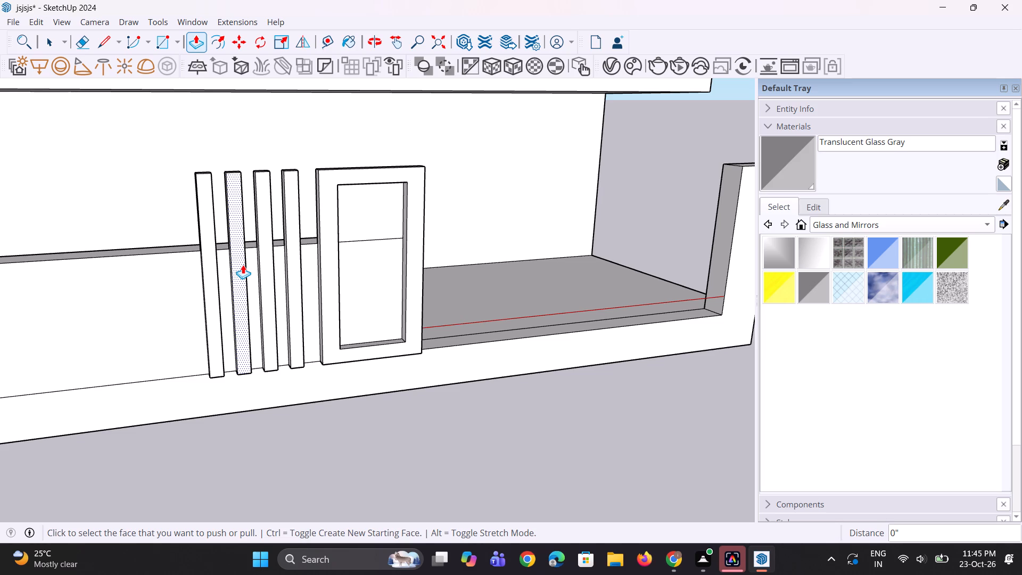
{"action": "scroll", "coordinate": [243, 264], "scroll_direction": "down", "scroll_amount": 3}
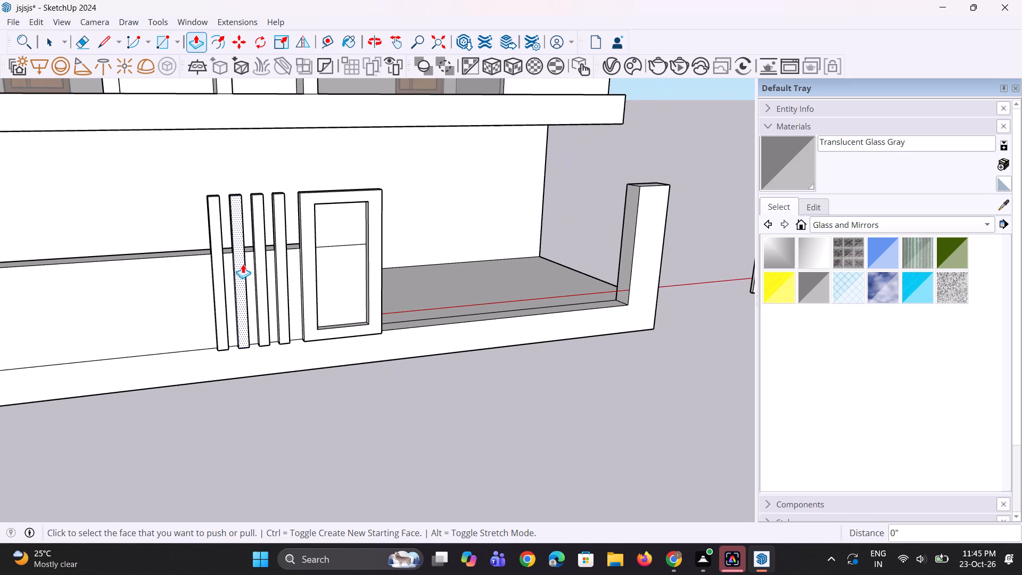
{"action": "scroll", "coordinate": [239, 283], "scroll_direction": "down", "scroll_amount": 12}
{"action": "scroll", "coordinate": [106, 283], "scroll_direction": "up", "scroll_amount": 4}
{"action": "scroll", "coordinate": [176, 294], "scroll_direction": "up", "scroll_amount": 1}
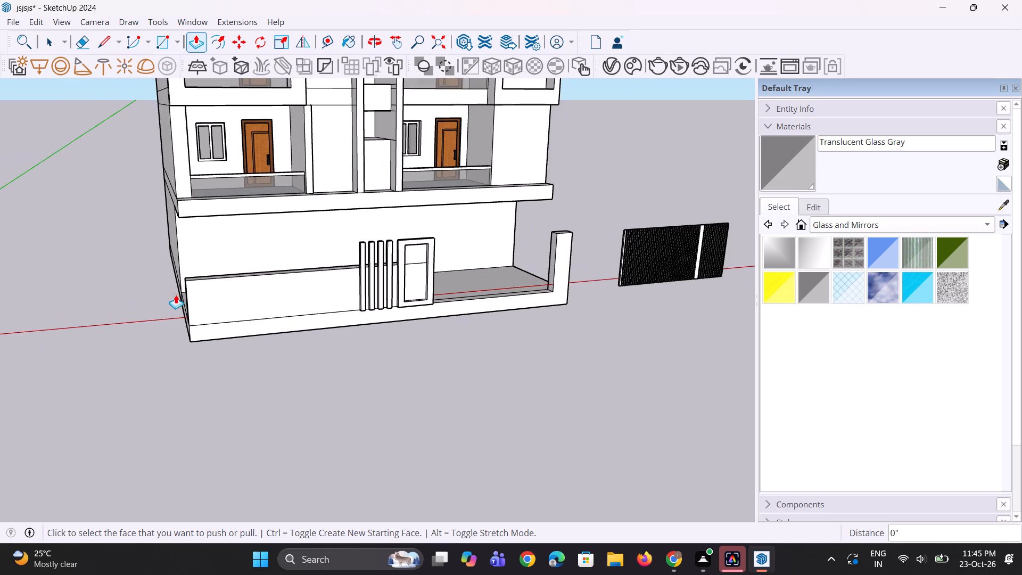
{"action": "scroll", "coordinate": [176, 294], "scroll_direction": "up", "scroll_amount": 2}
{"action": "scroll", "coordinate": [231, 324], "scroll_direction": "up", "scroll_amount": 5}
{"action": "scroll", "coordinate": [235, 324], "scroll_direction": "down", "scroll_amount": 5}
{"action": "middle_click_drag", "start_coordinate": [320, 339], "coordinate": [284, 340]}
{"action": "scroll", "coordinate": [285, 337], "scroll_direction": "down", "scroll_amount": 4}
{"action": "scroll", "coordinate": [269, 338], "scroll_direction": "up", "scroll_amount": 2}
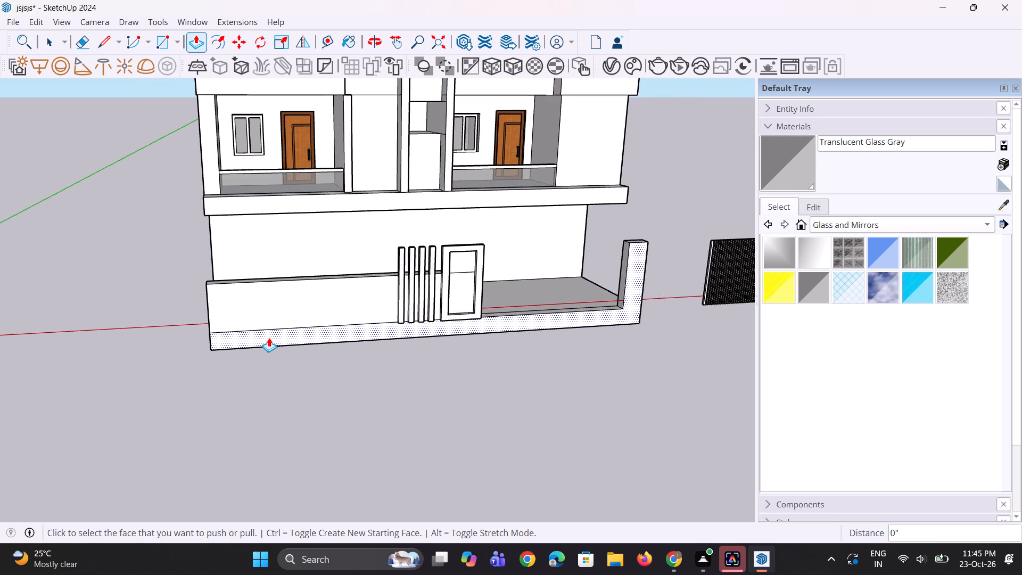
Copy the upper wall face's vertical end edge, farthest from the frame, a short distance inward along the wall.
{"action": "scroll", "coordinate": [269, 338], "scroll_direction": "up", "scroll_amount": 1}
{"action": "key", "text": "space"}
{"action": "key", "text": "space"}
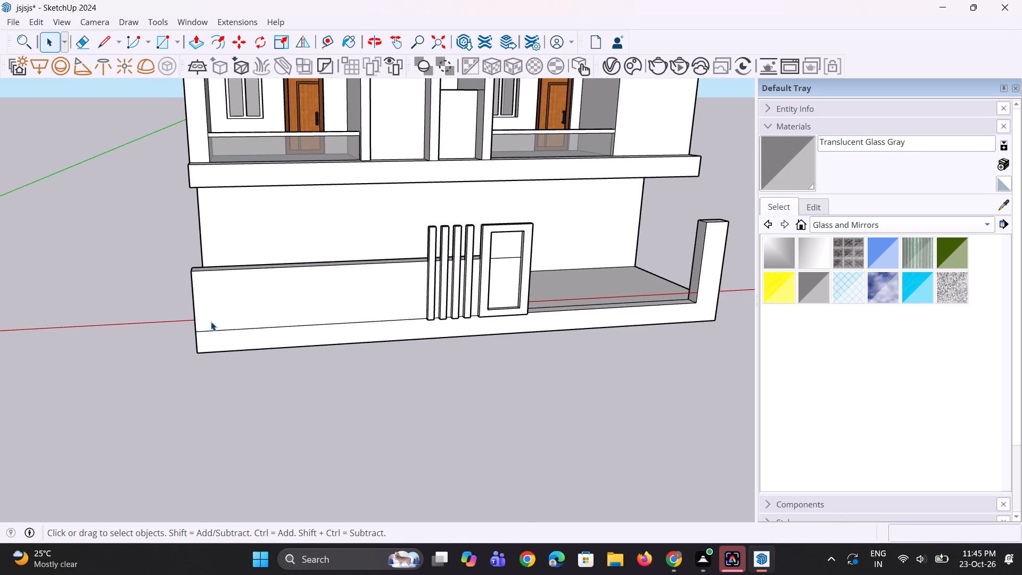
{"action": "scroll", "coordinate": [235, 270], "scroll_direction": "up", "scroll_amount": 2}
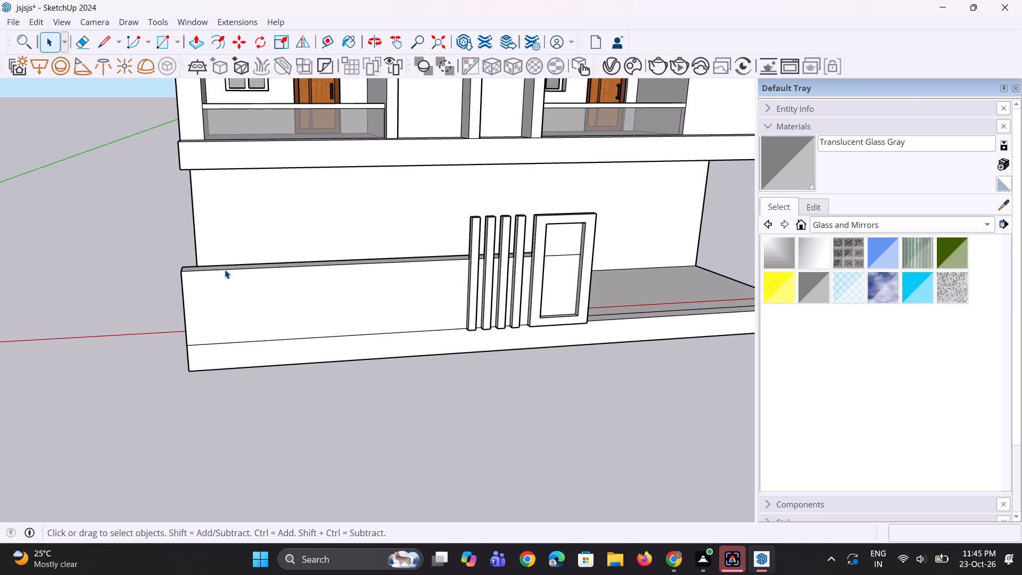
{"action": "left_click", "coordinate": [183, 316]}
{"action": "scroll", "coordinate": [195, 328], "scroll_direction": "up", "scroll_amount": 1}
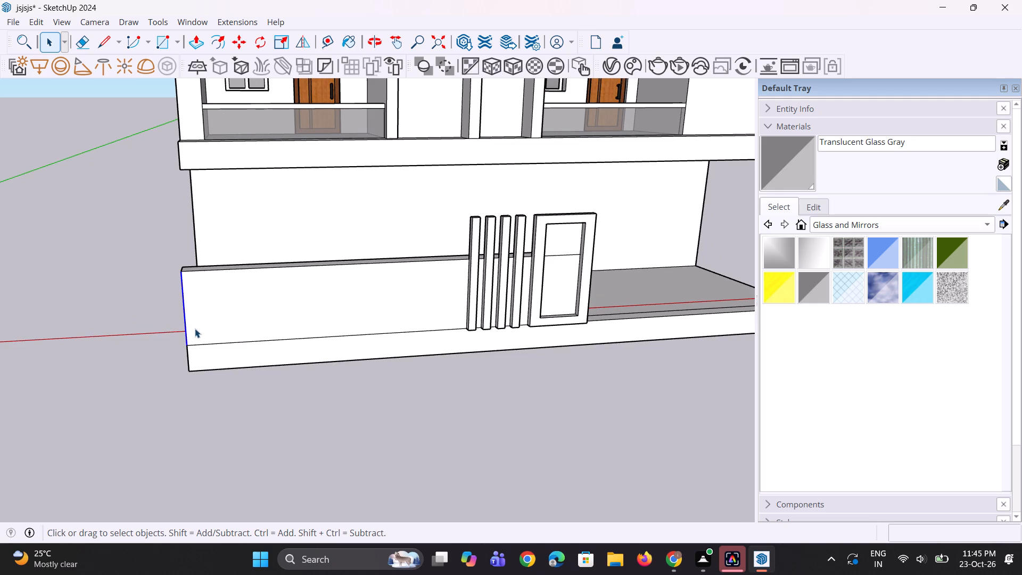
{"action": "key", "text": "m"}
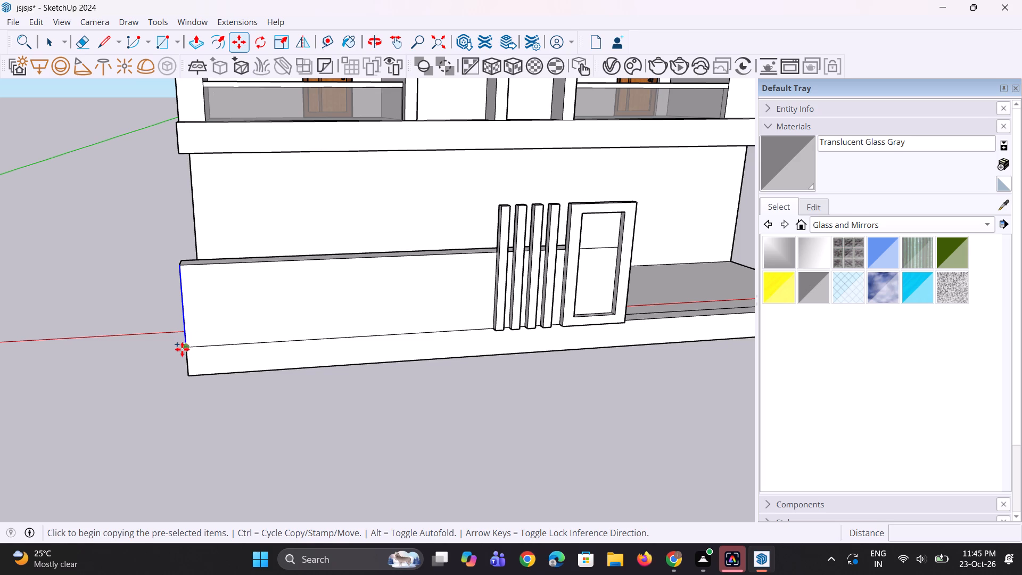
{"action": "scroll", "coordinate": [182, 352], "scroll_direction": "up", "scroll_amount": 6}
{"action": "left_click", "coordinate": [191, 340]}
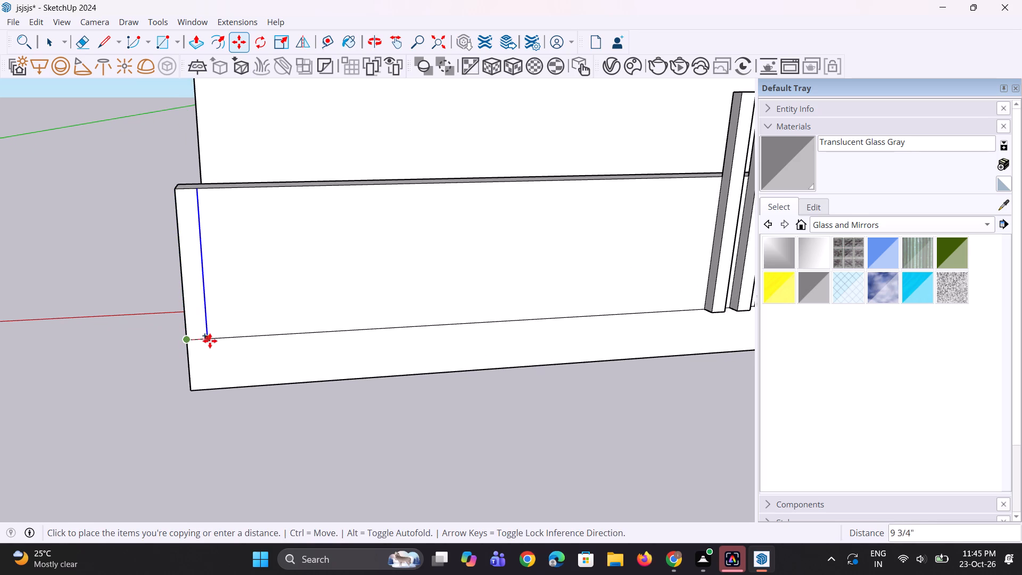
{"action": "left_click", "coordinate": [218, 340]}
{"action": "middle_click_drag", "start_coordinate": [218, 340], "coordinate": [207, 329]}
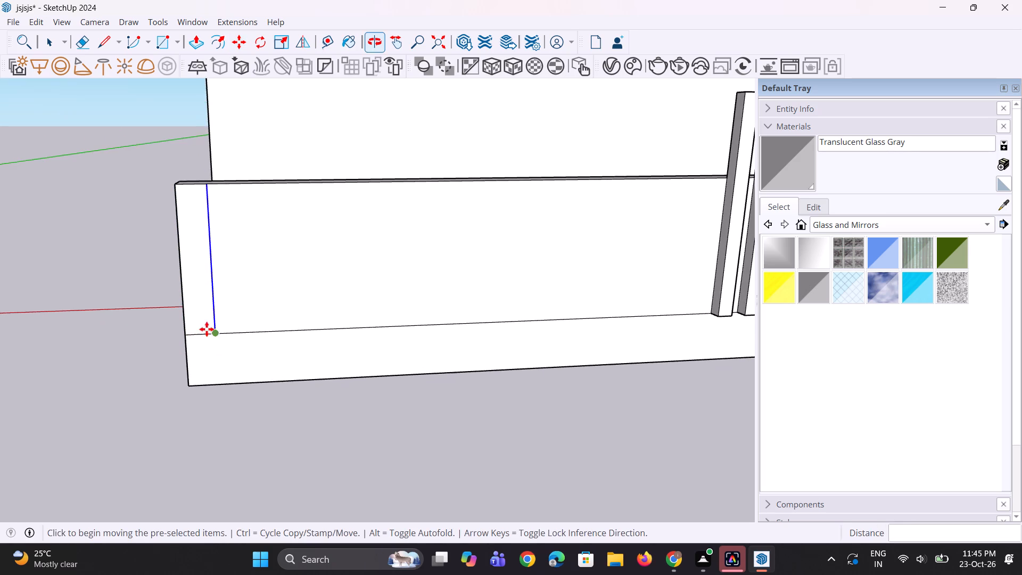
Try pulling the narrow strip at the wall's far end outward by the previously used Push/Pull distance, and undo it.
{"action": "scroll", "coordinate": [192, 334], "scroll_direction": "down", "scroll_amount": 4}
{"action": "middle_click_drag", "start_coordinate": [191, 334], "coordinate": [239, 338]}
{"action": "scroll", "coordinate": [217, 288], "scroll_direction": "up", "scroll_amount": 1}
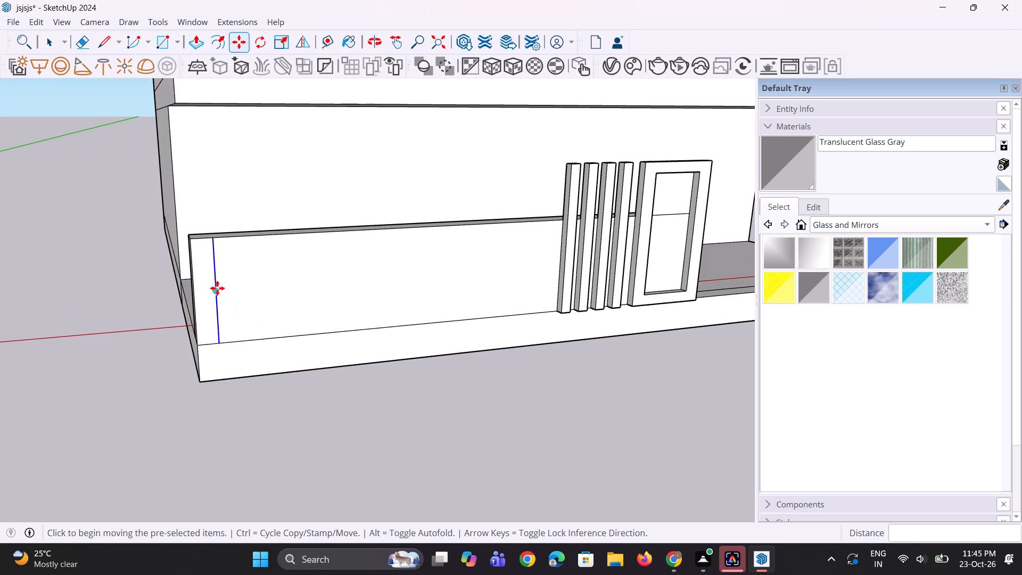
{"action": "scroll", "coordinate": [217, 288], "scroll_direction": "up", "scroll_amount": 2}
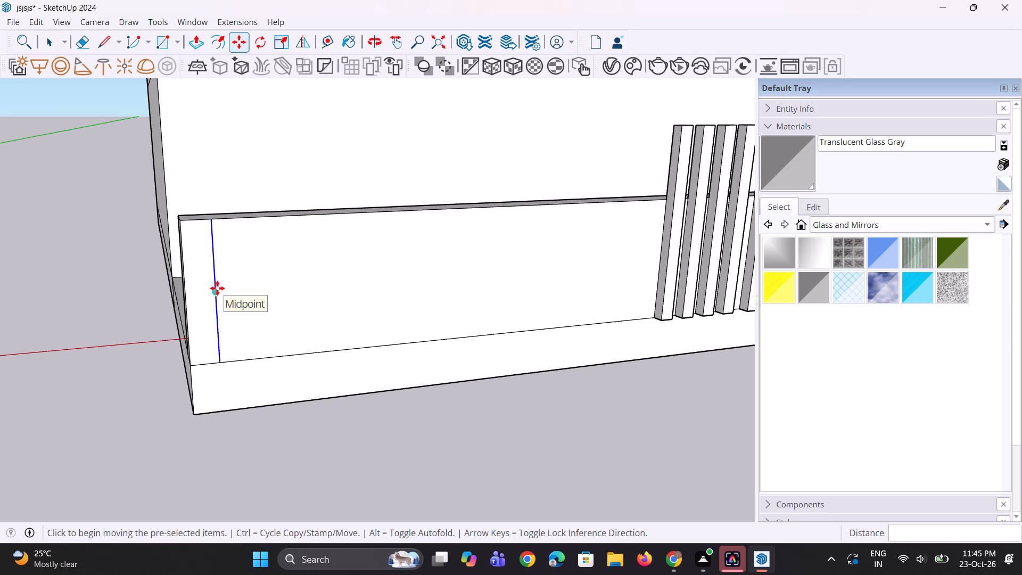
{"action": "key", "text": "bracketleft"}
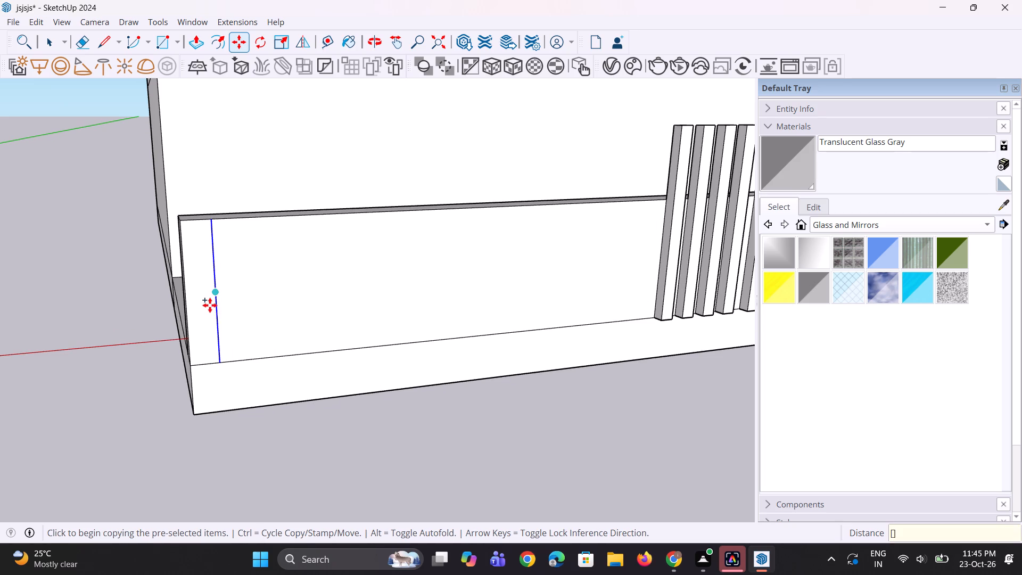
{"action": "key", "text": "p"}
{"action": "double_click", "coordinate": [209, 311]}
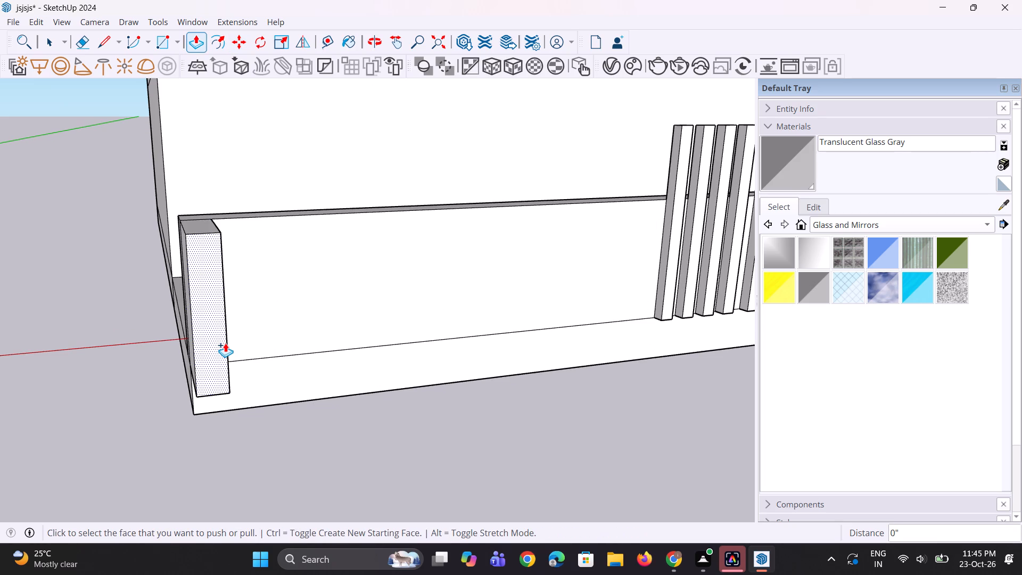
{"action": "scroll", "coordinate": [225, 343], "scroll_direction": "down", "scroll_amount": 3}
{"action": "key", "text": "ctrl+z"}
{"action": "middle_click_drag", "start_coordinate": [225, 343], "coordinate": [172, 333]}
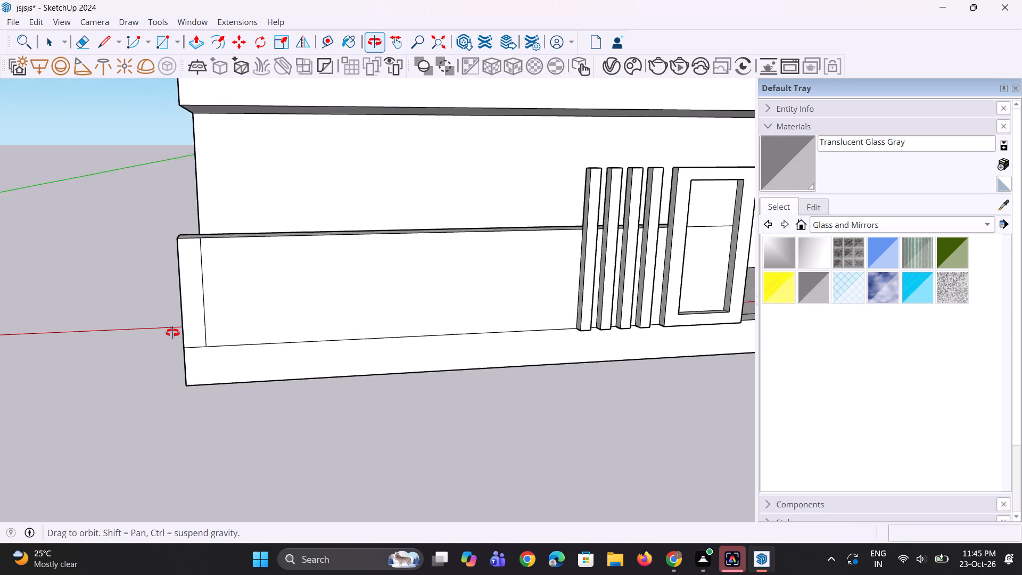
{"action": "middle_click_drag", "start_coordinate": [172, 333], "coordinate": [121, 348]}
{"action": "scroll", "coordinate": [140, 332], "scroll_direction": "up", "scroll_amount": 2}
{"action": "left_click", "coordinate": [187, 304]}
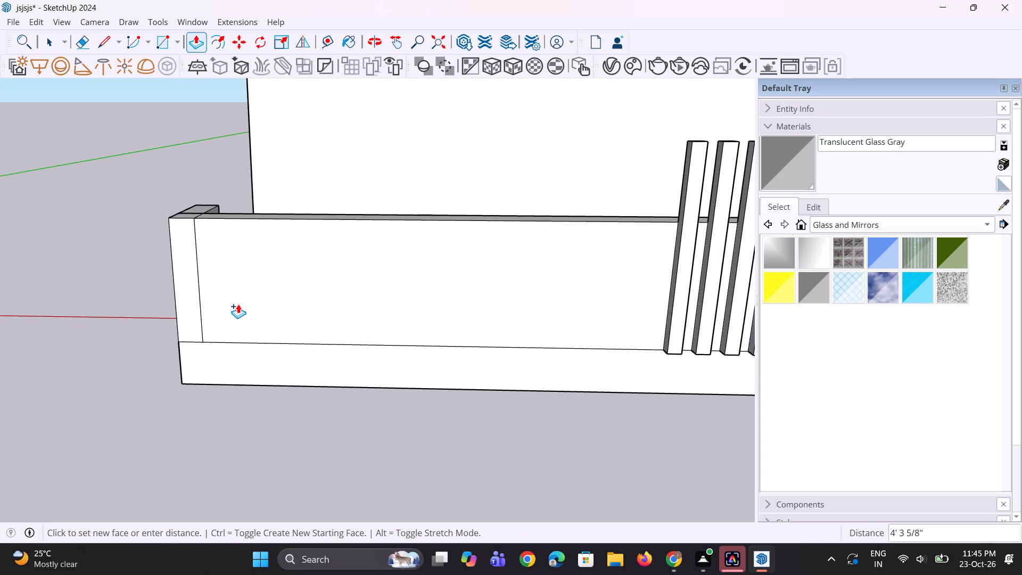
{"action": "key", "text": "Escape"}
Pull the narrow strip at the wall's far end out 6 7/16" so its face aligns with the slats.
{"action": "scroll", "coordinate": [220, 309], "scroll_direction": "up", "scroll_amount": 3}
{"action": "middle_click_drag", "start_coordinate": [191, 326], "coordinate": [170, 331]}
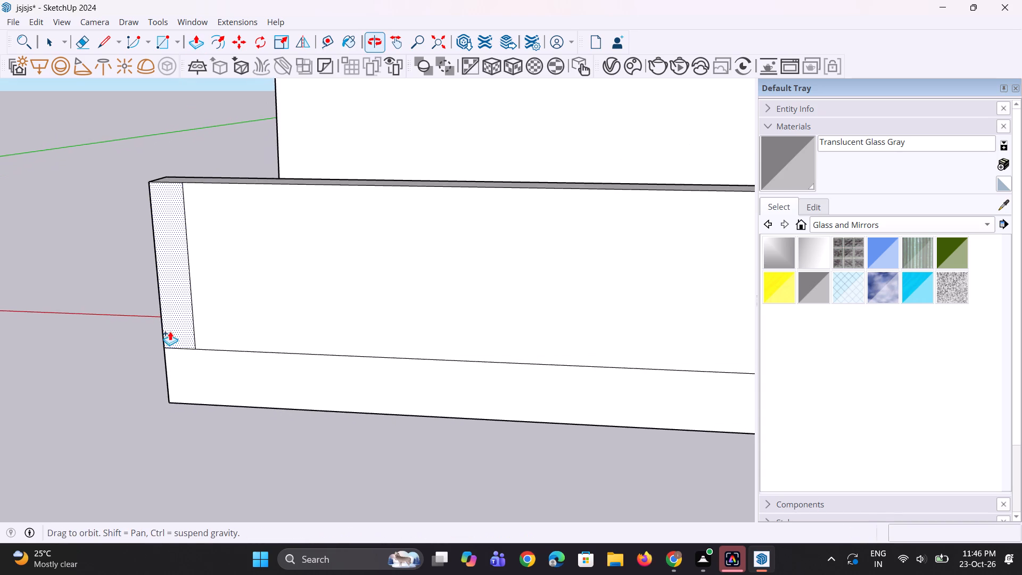
{"action": "left_click", "coordinate": [184, 323]}
{"action": "scroll", "coordinate": [174, 330], "scroll_direction": "down", "scroll_amount": 4}
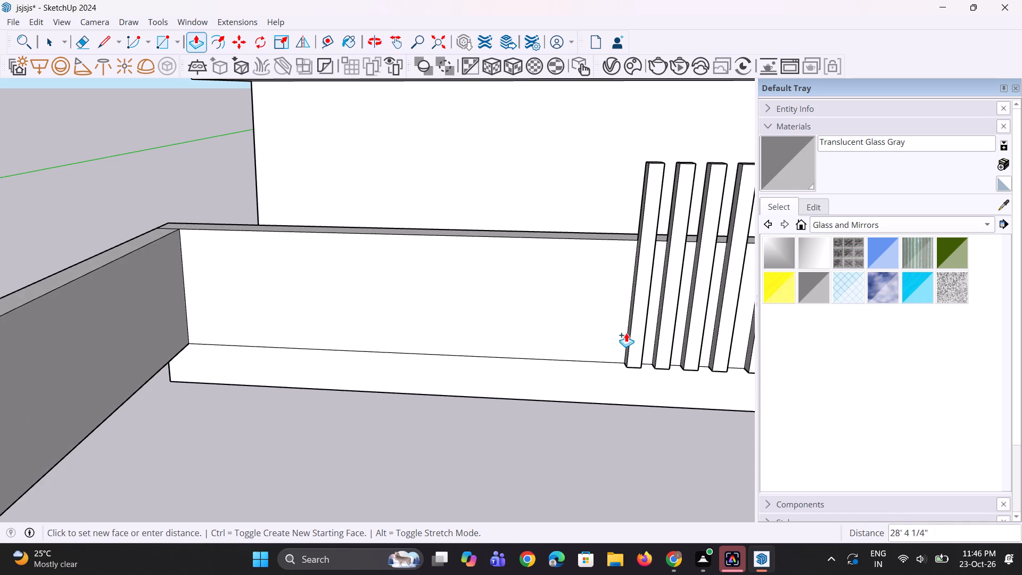
{"action": "left_click", "coordinate": [630, 332]}
{"action": "middle_click_drag", "start_coordinate": [483, 400], "coordinate": [400, 399]}
{"action": "scroll", "coordinate": [400, 399], "scroll_direction": "up", "scroll_amount": 1}
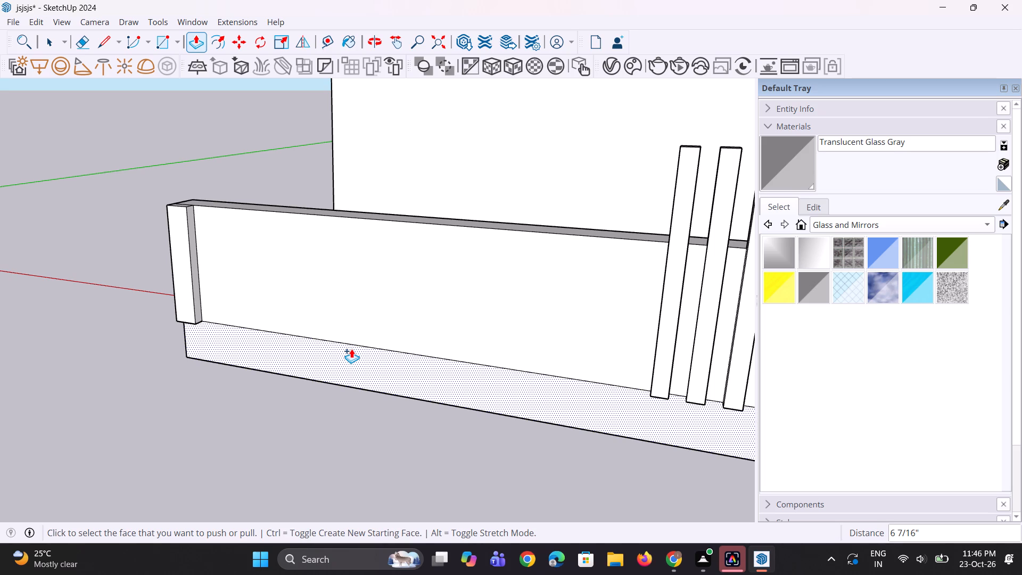
Raise the top of the new end post about 6 13/16" above the wall's top edge.
{"action": "scroll", "coordinate": [261, 282], "scroll_direction": "down", "scroll_amount": 4}
{"action": "middle_click_drag", "start_coordinate": [223, 267], "coordinate": [220, 285]}
{"action": "scroll", "coordinate": [203, 336], "scroll_direction": "up", "scroll_amount": 3}
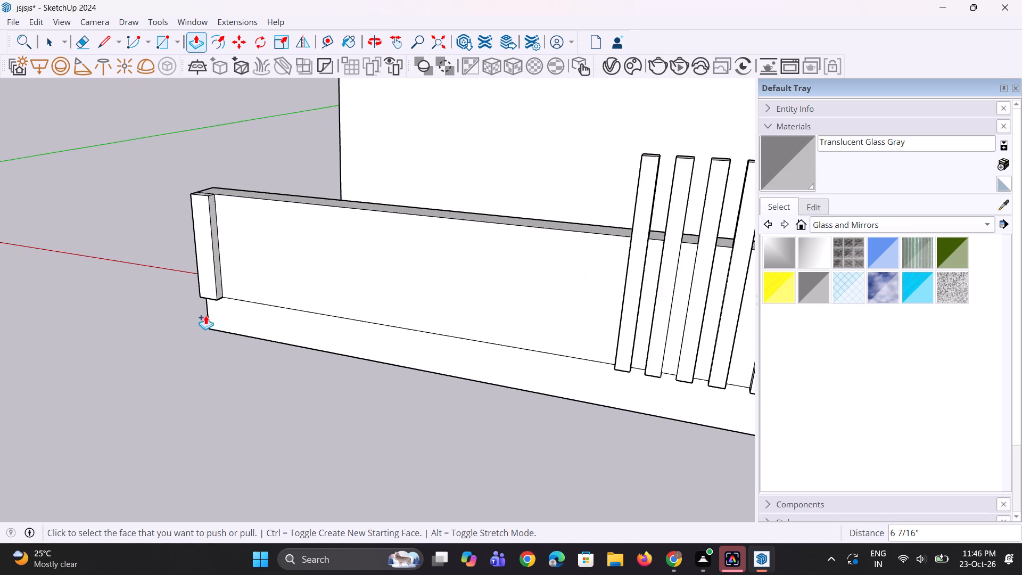
{"action": "scroll", "coordinate": [209, 291], "scroll_direction": "up", "scroll_amount": 2}
{"action": "scroll", "coordinate": [200, 333], "scroll_direction": "down", "scroll_amount": 4}
{"action": "scroll", "coordinate": [222, 188], "scroll_direction": "up", "scroll_amount": 4}
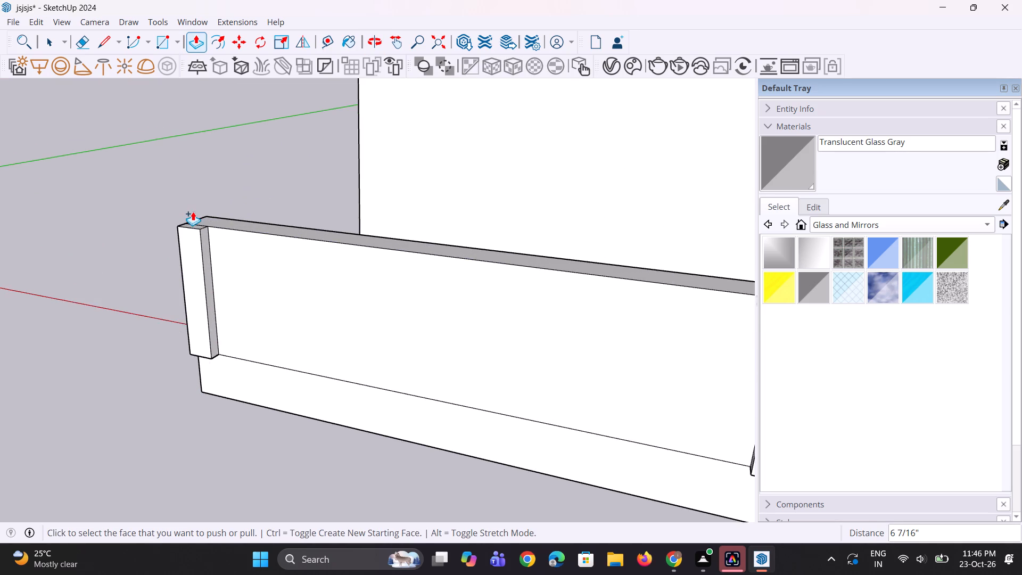
{"action": "scroll", "coordinate": [193, 211], "scroll_direction": "up", "scroll_amount": 1}
{"action": "left_click", "coordinate": [198, 239]}
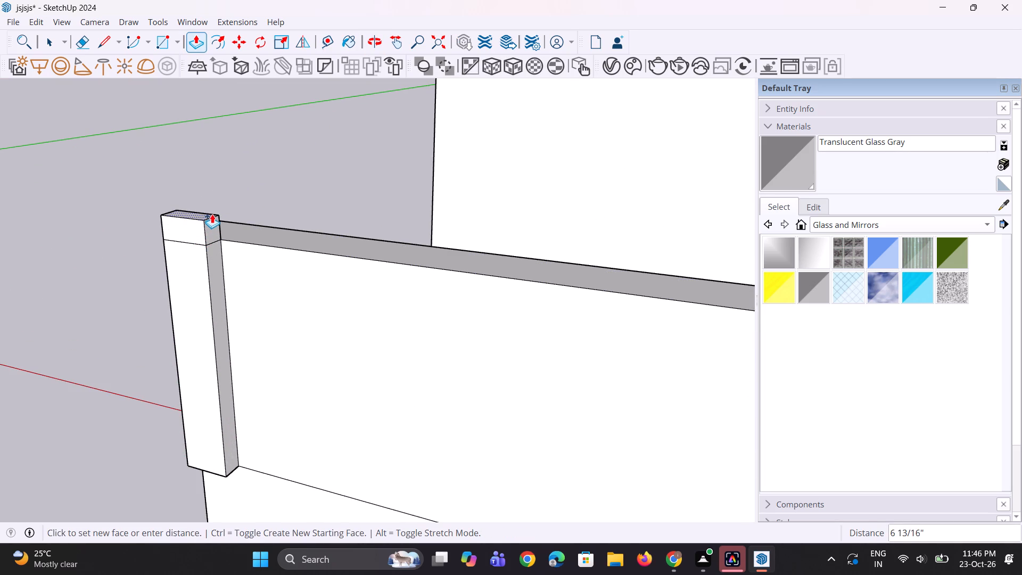
{"action": "left_click", "coordinate": [212, 213]}
Raise the end post's top by about another 2 3/8".
{"action": "middle_click_drag", "start_coordinate": [211, 244], "coordinate": [184, 241]}
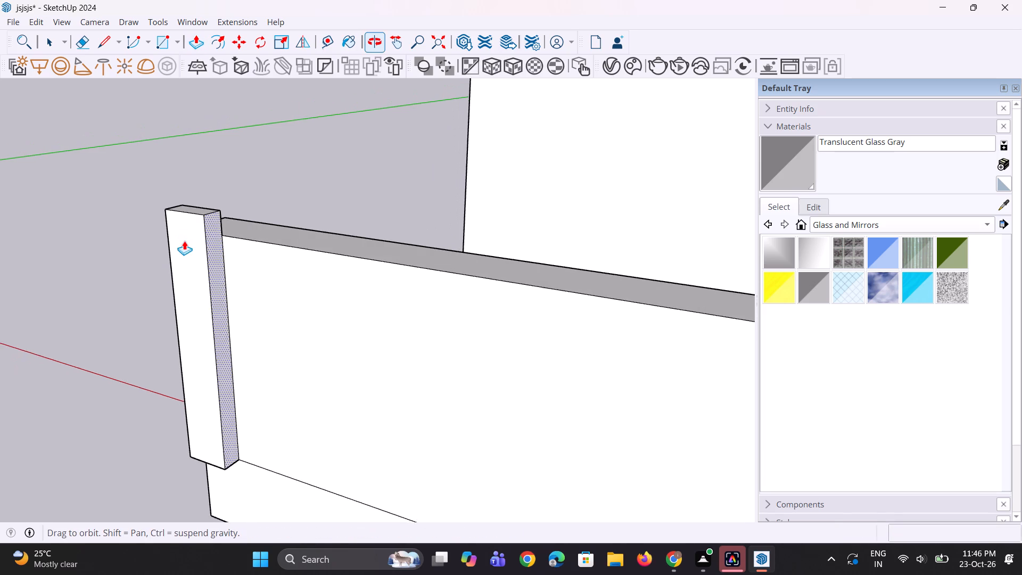
{"action": "scroll", "coordinate": [192, 237], "scroll_direction": "up", "scroll_amount": 3}
{"action": "left_click", "coordinate": [201, 196]}
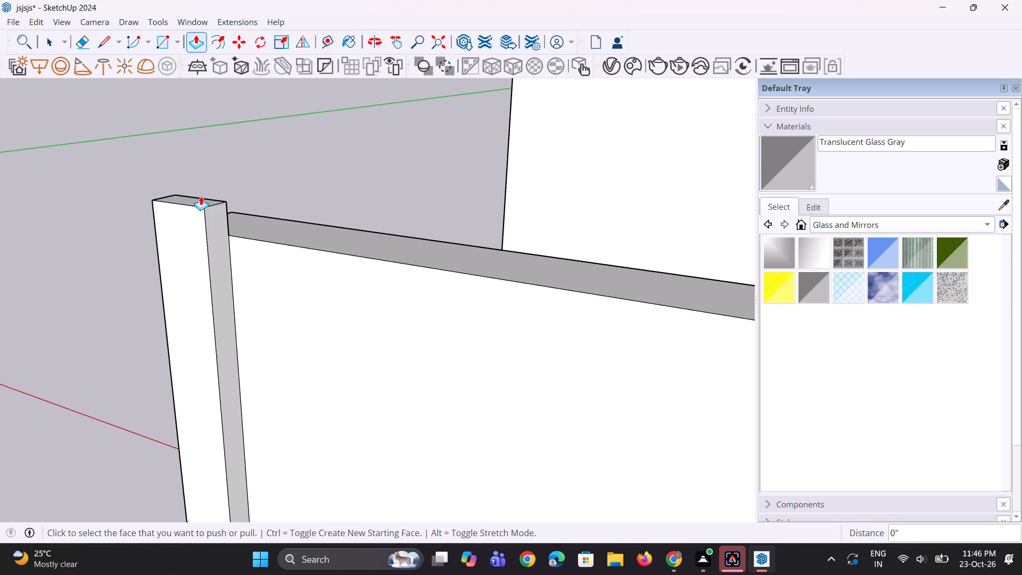
{"action": "left_click", "coordinate": [199, 201]}
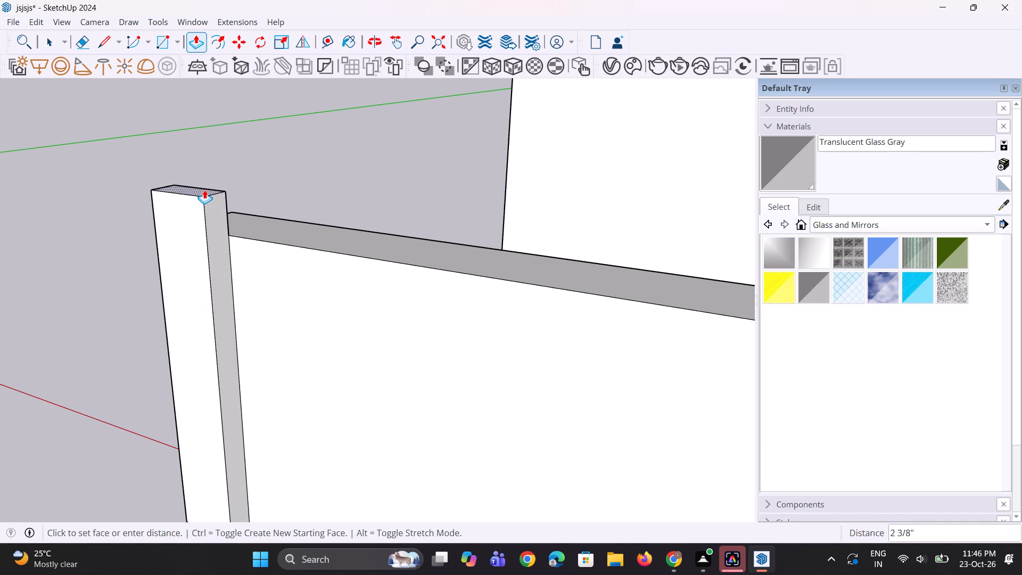
{"action": "left_click", "coordinate": [204, 190]}
Draw a 6 7/16" line across the post's inner side face, level with the wall's top edge.
{"action": "key", "text": "l"}
{"action": "left_click", "coordinate": [231, 233]}
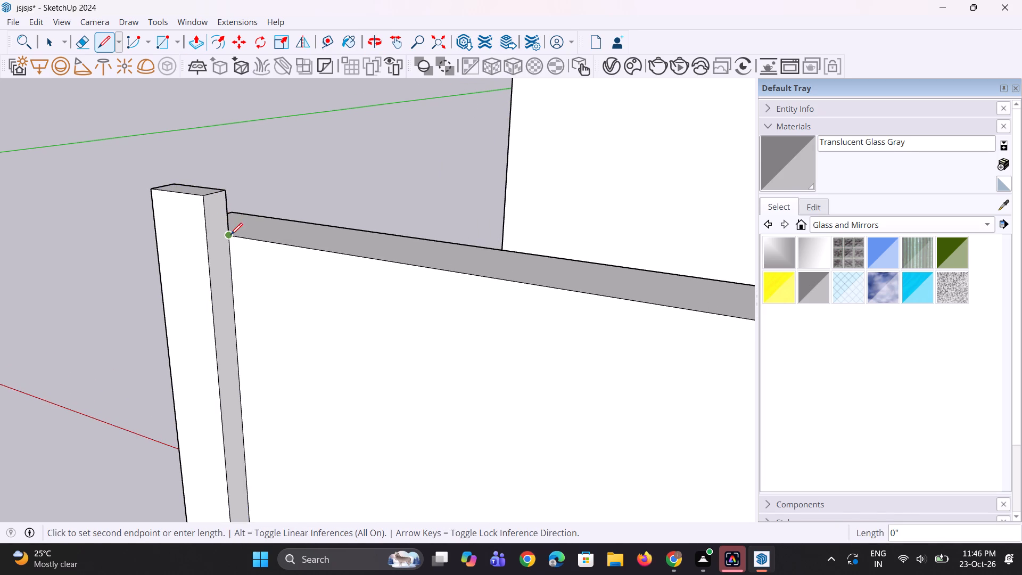
{"action": "left_click", "coordinate": [207, 244]}
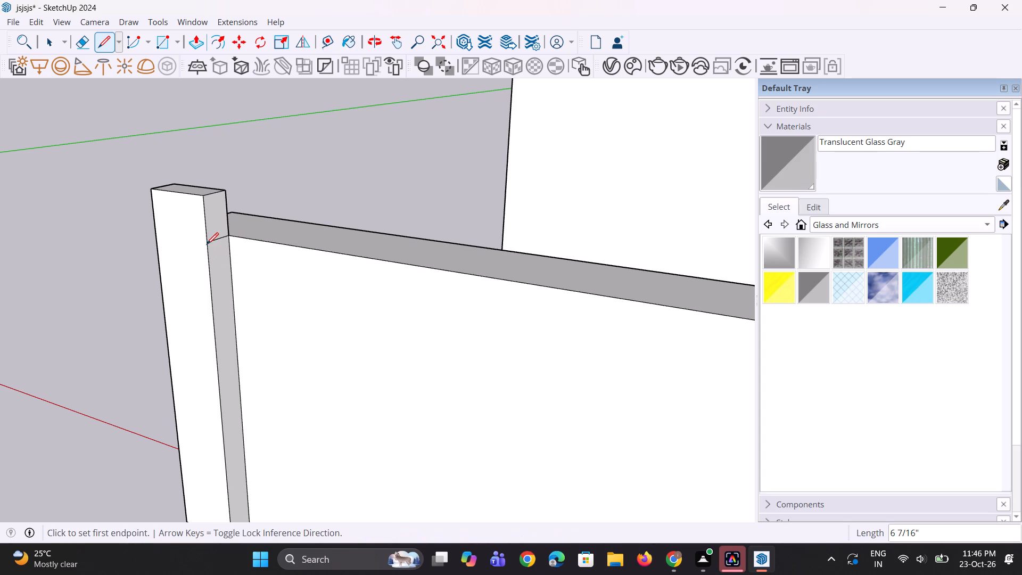
Pull the upper part of the post's inner side face about 5' 7" along the wall toward the slats as a top bar.
{"action": "scroll", "coordinate": [207, 244], "scroll_direction": "down", "scroll_amount": 7}
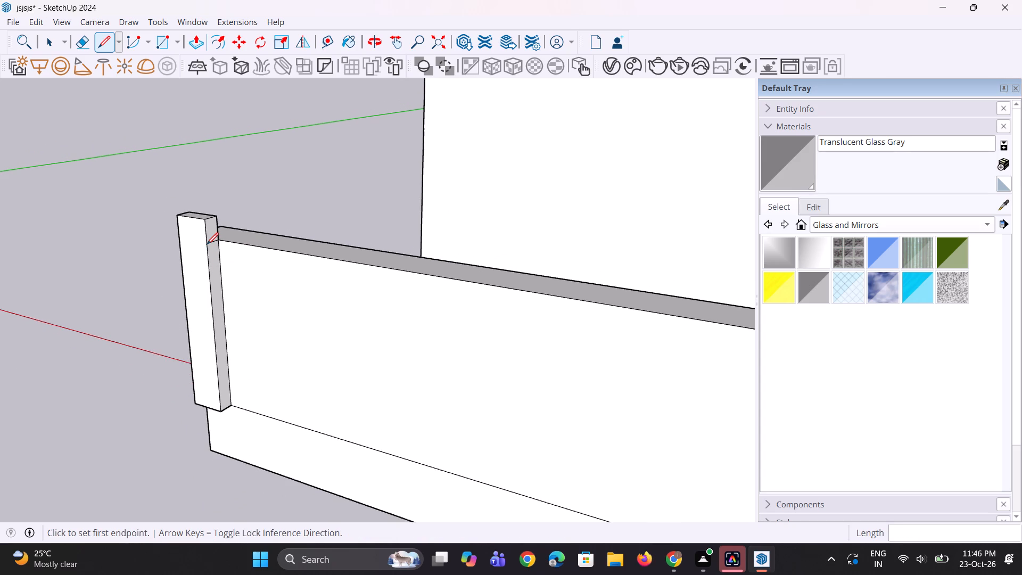
{"action": "scroll", "coordinate": [207, 244], "scroll_direction": "up", "scroll_amount": 4}
{"action": "key", "text": "p"}
{"action": "left_click", "coordinate": [210, 225]}
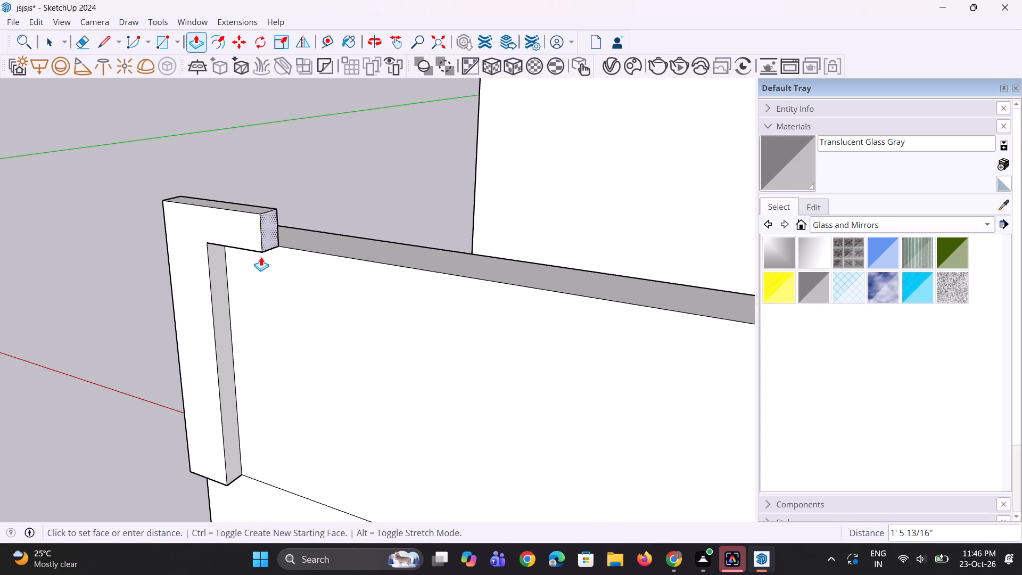
{"action": "scroll", "coordinate": [261, 257], "scroll_direction": "down", "scroll_amount": 4}
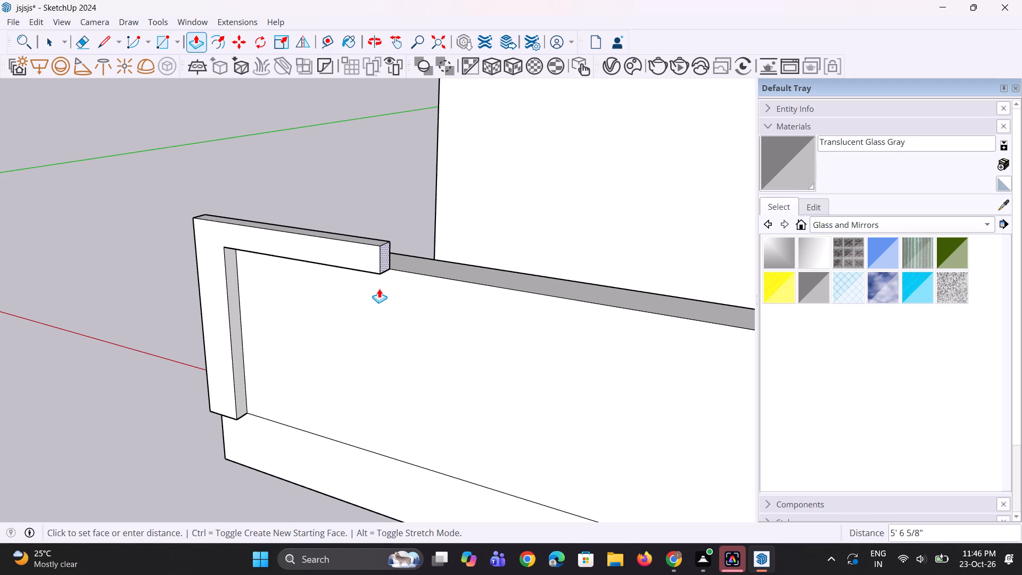
{"action": "left_click", "coordinate": [389, 291]}
Extend the top bar's free end by about 2' 9 3/16" toward the slats.
{"action": "scroll", "coordinate": [382, 293], "scroll_direction": "down", "scroll_amount": 4}
{"action": "scroll", "coordinate": [448, 318], "scroll_direction": "down", "scroll_amount": 6}
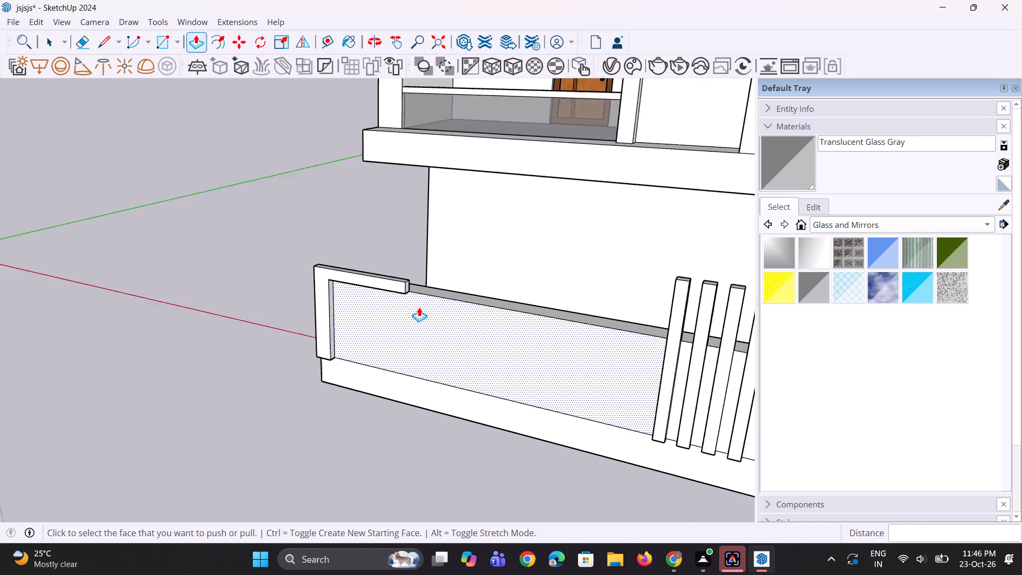
{"action": "scroll", "coordinate": [415, 286], "scroll_direction": "up", "scroll_amount": 6}
{"action": "left_click", "coordinate": [398, 293]}
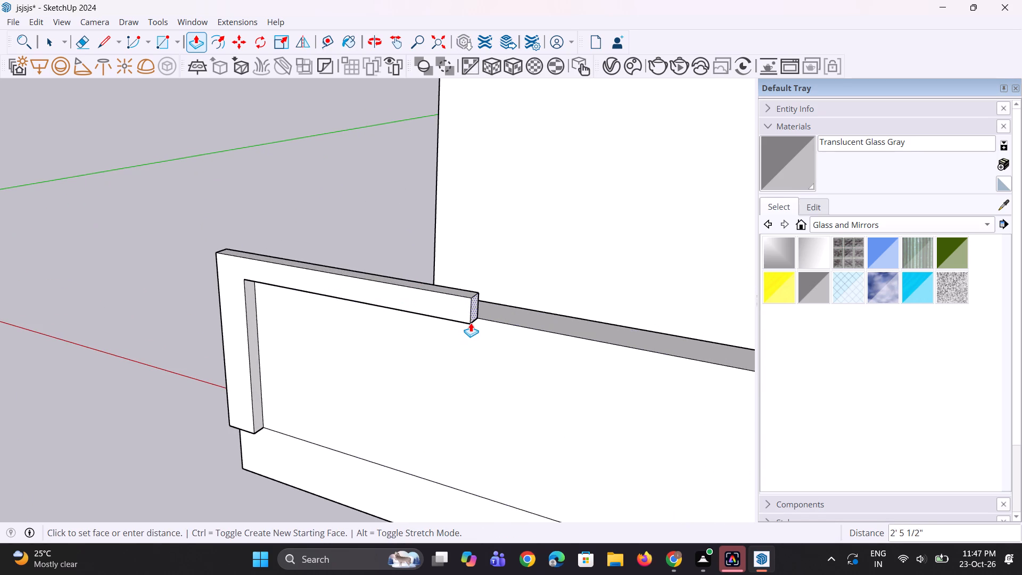
{"action": "left_click", "coordinate": [480, 327]}
Extend the top bar's free end by about another 8 7/16" along the wall.
{"action": "middle_click_drag", "start_coordinate": [486, 379], "coordinate": [501, 323]}
{"action": "scroll", "coordinate": [501, 323], "scroll_direction": "up", "scroll_amount": 1}
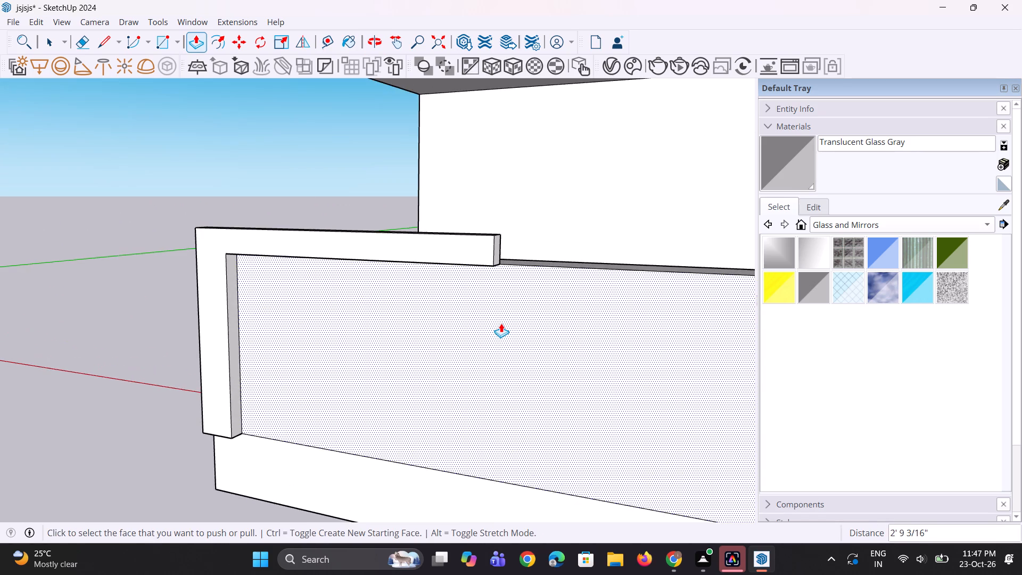
{"action": "scroll", "coordinate": [501, 323], "scroll_direction": "down", "scroll_amount": 11}
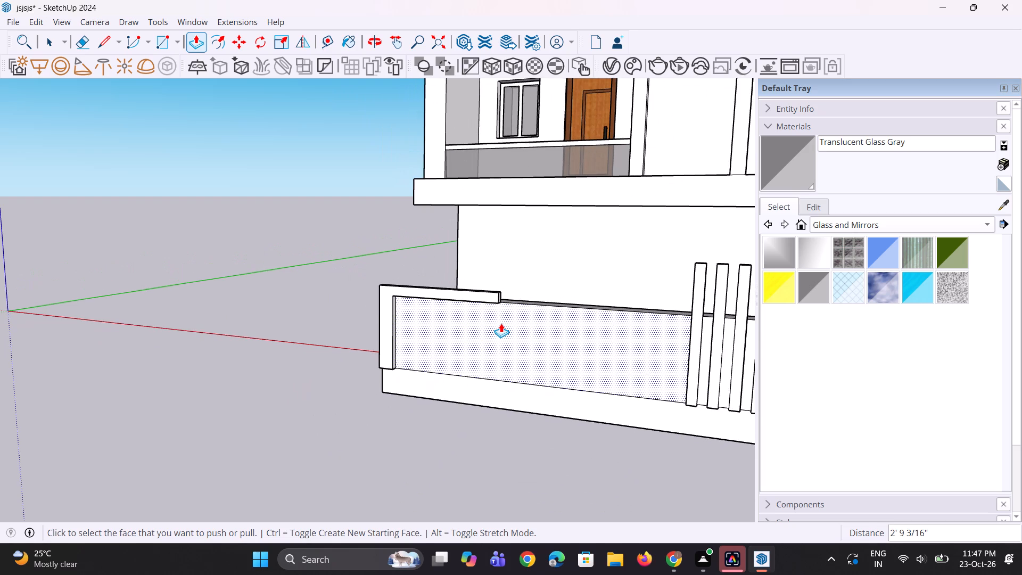
{"action": "middle_click_drag", "start_coordinate": [501, 323], "coordinate": [531, 251]}
{"action": "scroll", "coordinate": [505, 286], "scroll_direction": "up", "scroll_amount": 8}
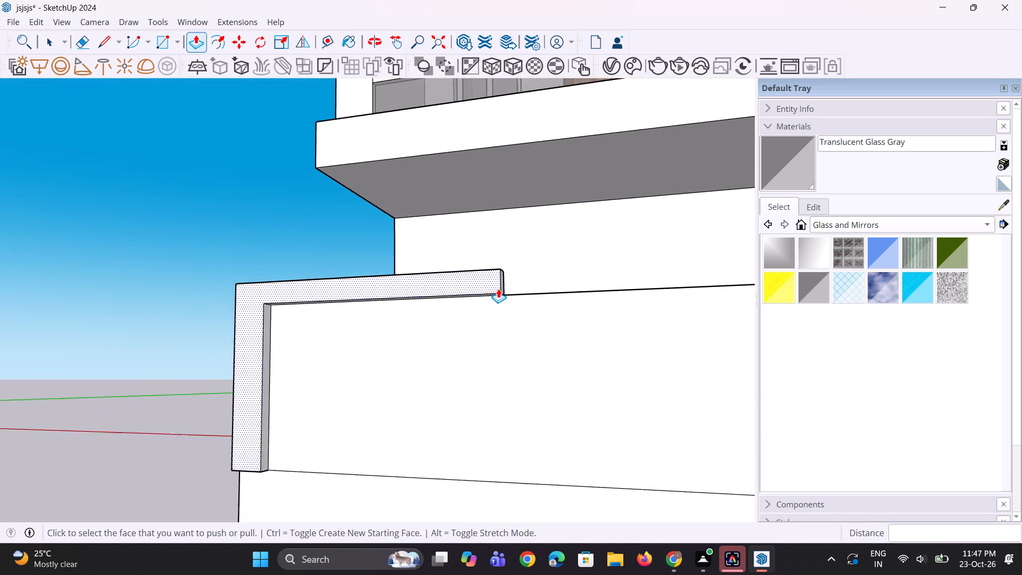
{"action": "scroll", "coordinate": [498, 289], "scroll_direction": "up", "scroll_amount": 6}
{"action": "left_click", "coordinate": [507, 290]}
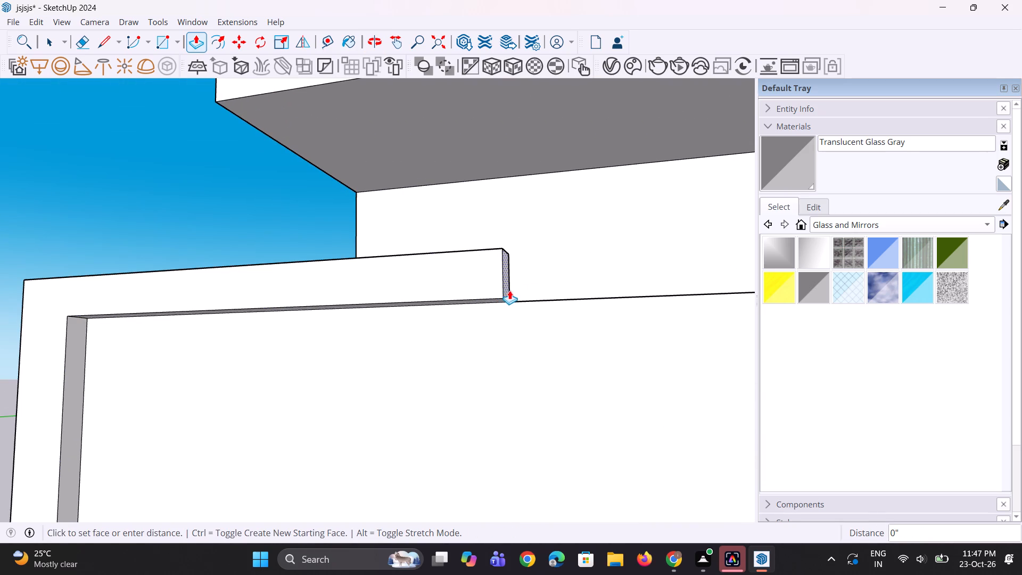
{"action": "left_click", "coordinate": [554, 297]}
{"action": "middle_click_drag", "start_coordinate": [513, 321], "coordinate": [514, 287]}
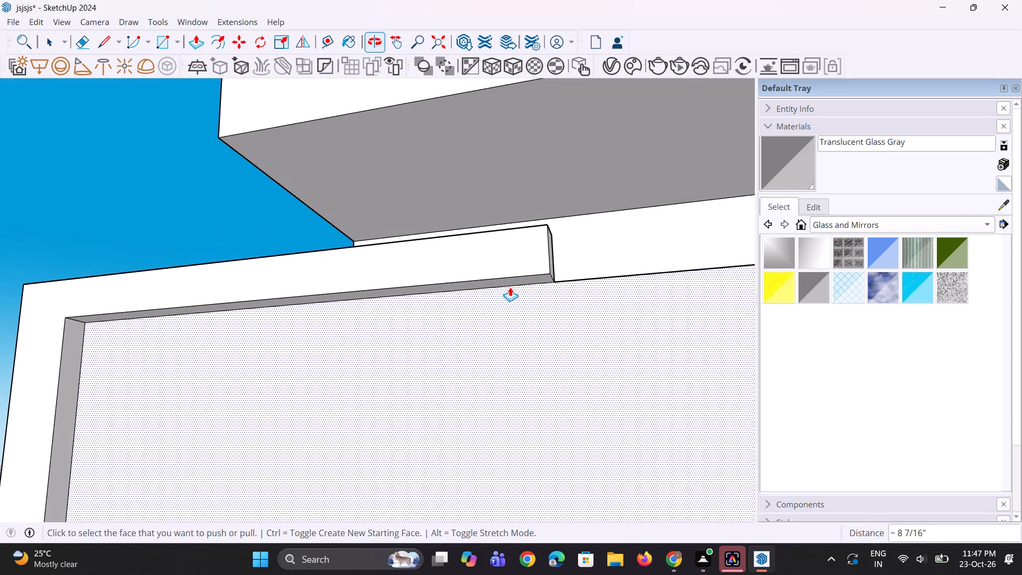
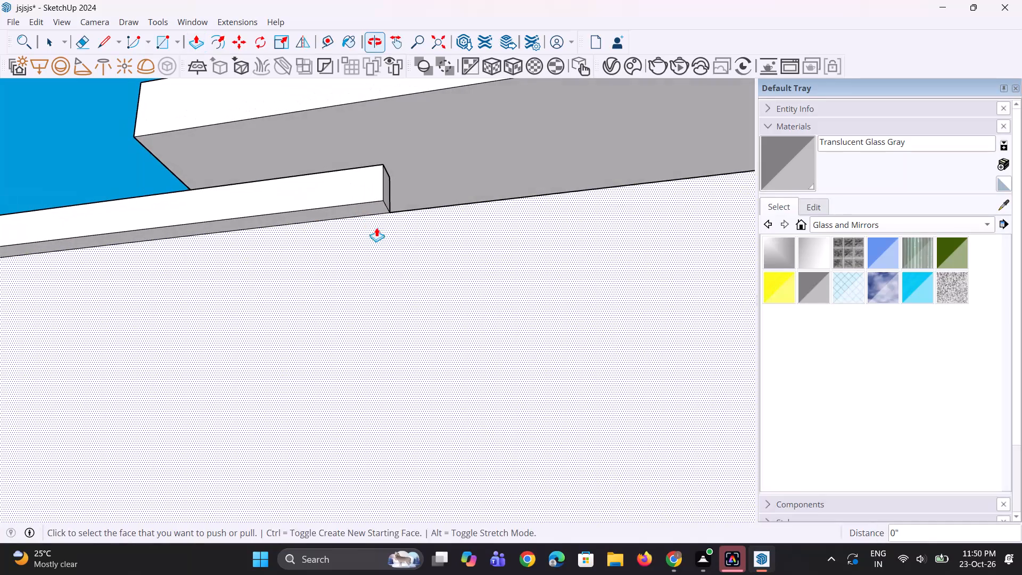
Copy the end edge of the top bar's underside a short distance back along the bar to outline a second post.
{"action": "key", "text": "space"}
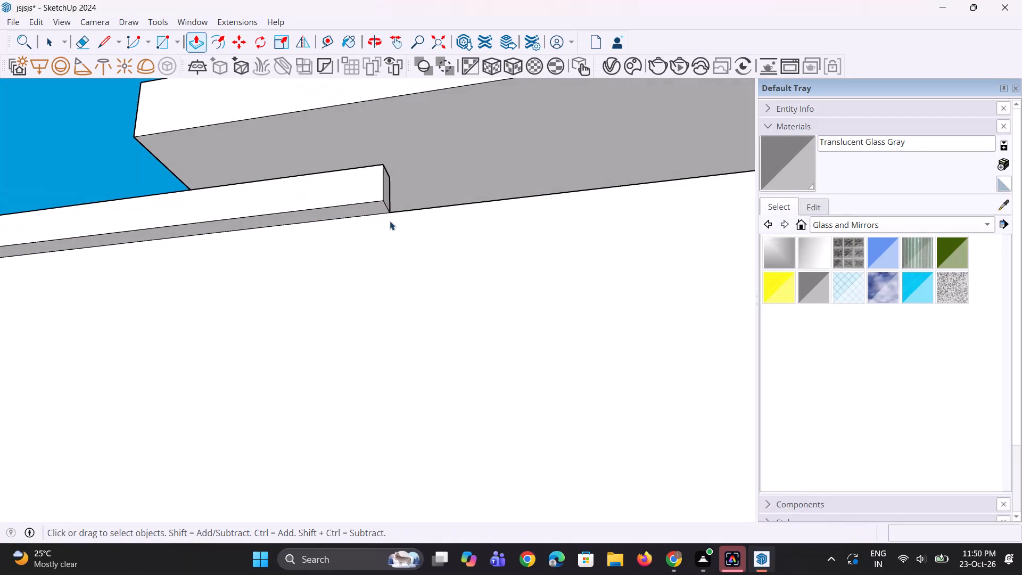
{"action": "key", "text": "space"}
{"action": "left_click", "coordinate": [386, 208]}
{"action": "scroll", "coordinate": [386, 208], "scroll_direction": "up", "scroll_amount": 3}
{"action": "key", "text": "m"}
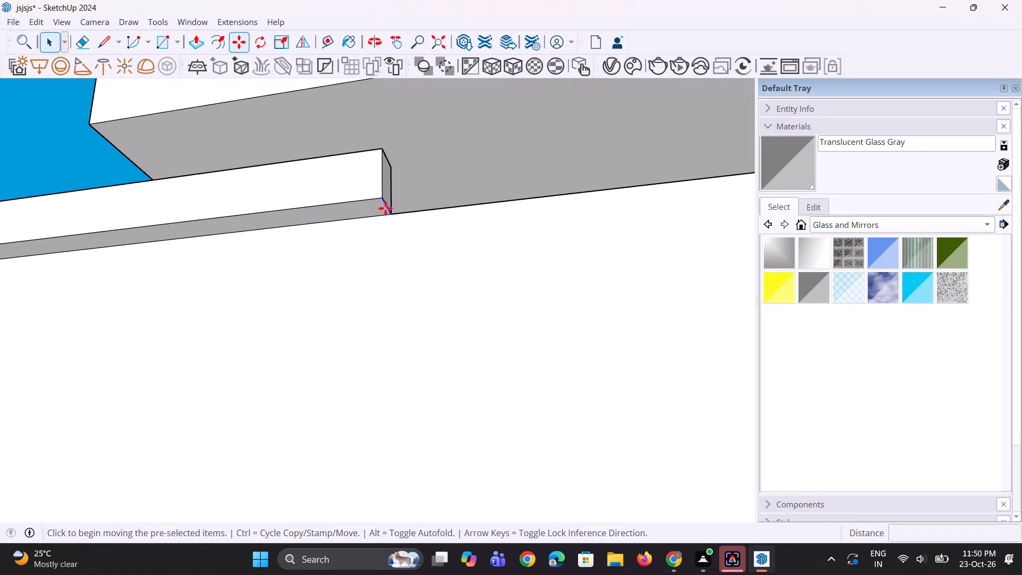
{"action": "left_click", "coordinate": [387, 217]}
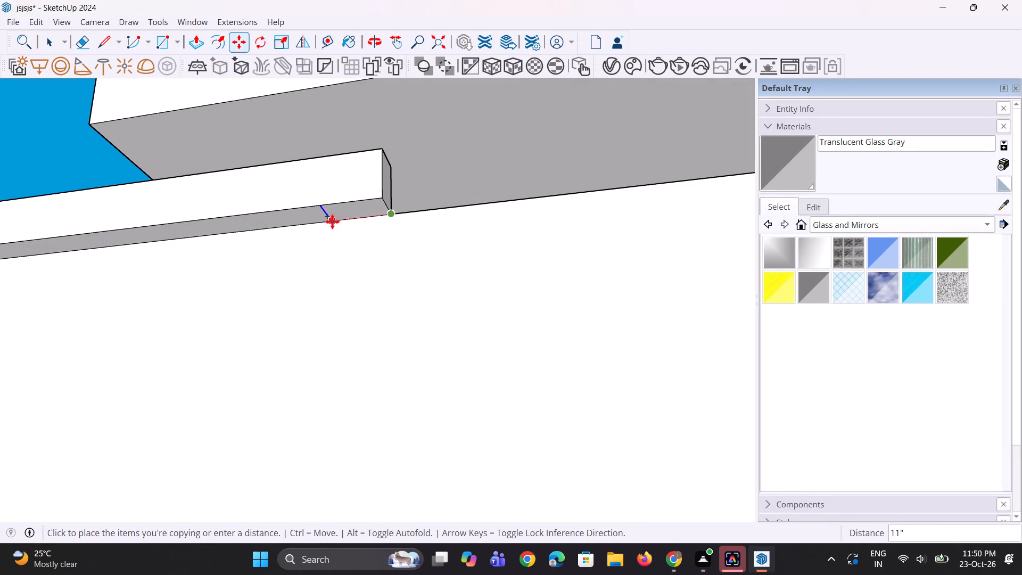
{"action": "left_click", "coordinate": [346, 219]}
Pull the outlined end of the top bar's underside down 6' 5/16" to the wall's base line as a second post.
{"action": "key", "text": "p"}
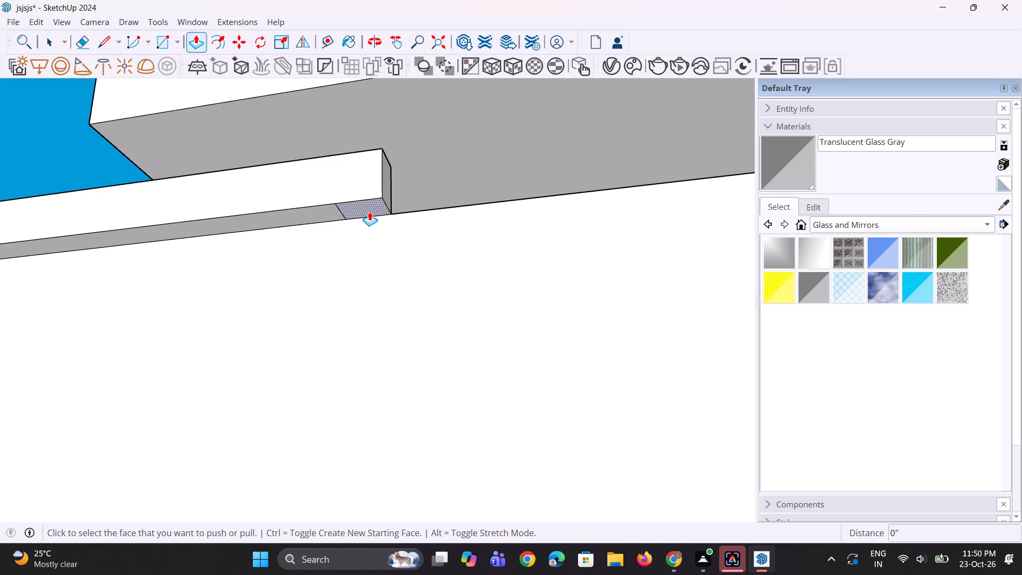
{"action": "left_click", "coordinate": [369, 211]}
{"action": "scroll", "coordinate": [374, 236], "scroll_direction": "down", "scroll_amount": 8}
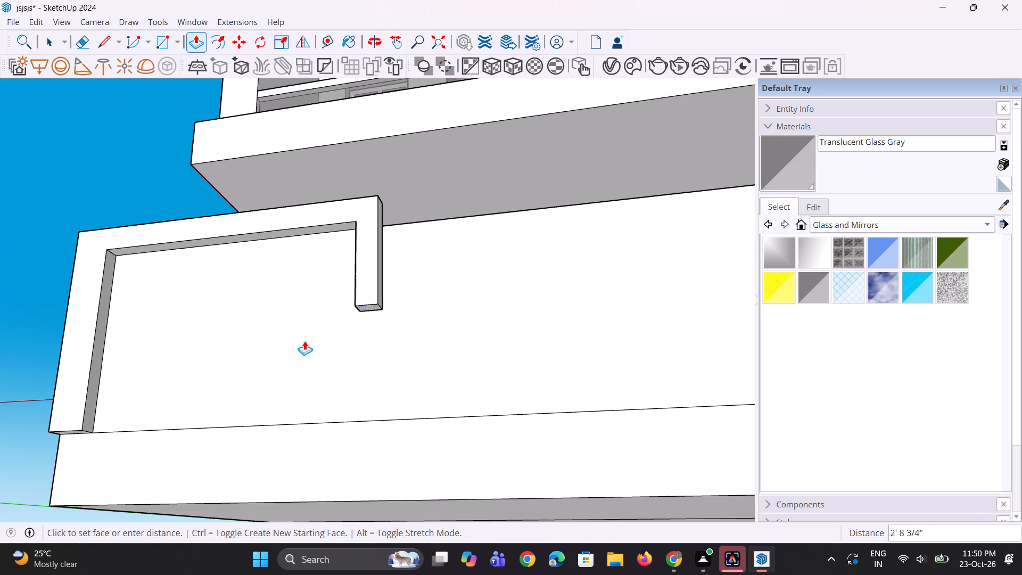
{"action": "left_click", "coordinate": [295, 421]}
Copy the bottom edge of the second post's inner side face a short distance up to mark the bottom bar's height.
{"action": "middle_click_drag", "start_coordinate": [282, 387], "coordinate": [502, 463]}
{"action": "scroll", "coordinate": [507, 478], "scroll_direction": "up", "scroll_amount": 3}
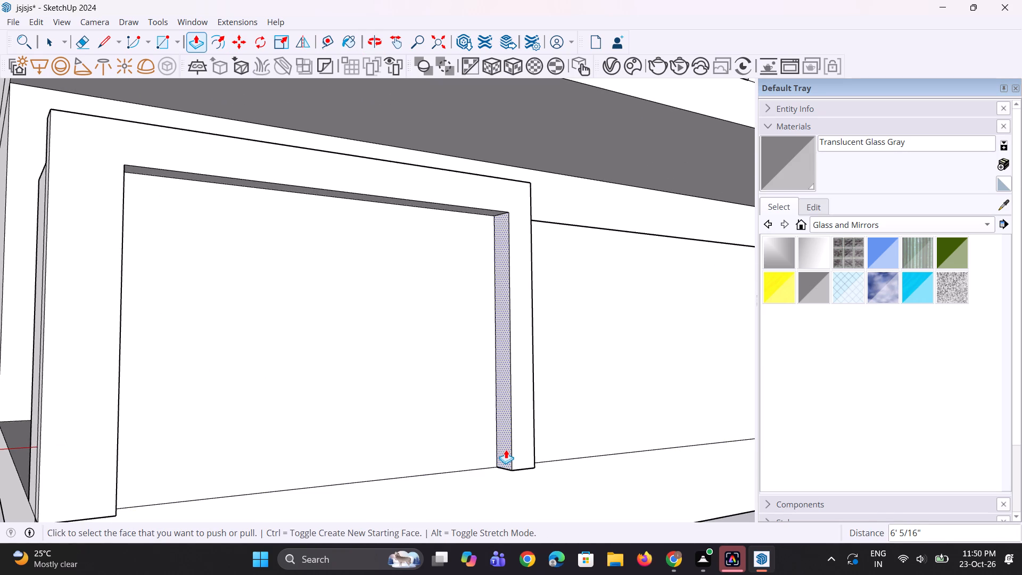
{"action": "scroll", "coordinate": [505, 448], "scroll_direction": "down", "scroll_amount": 1}
{"action": "middle_click", "coordinate": [505, 448]}
{"action": "scroll", "coordinate": [503, 455], "scroll_direction": "up", "scroll_amount": 3}
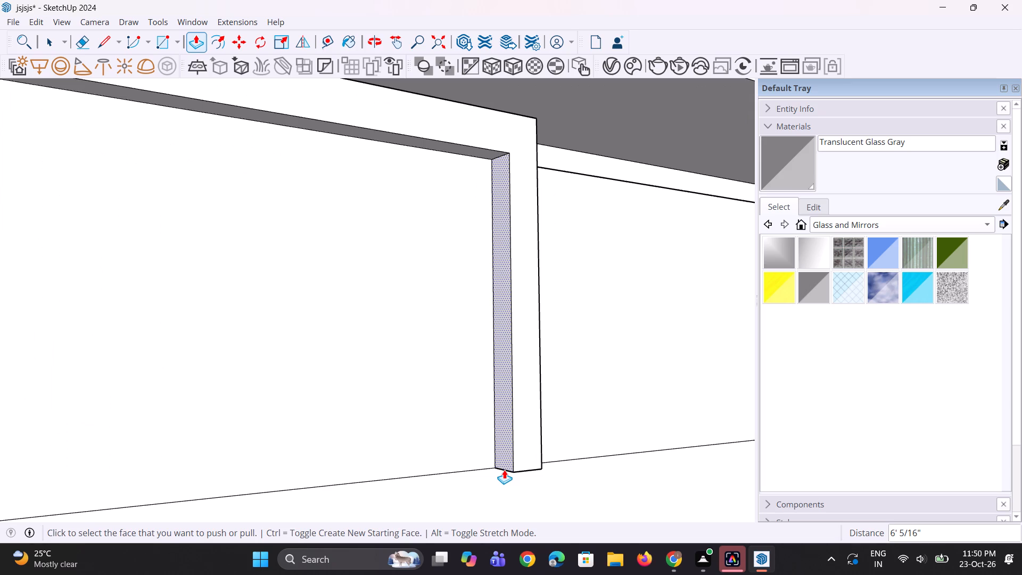
{"action": "key", "text": "space"}
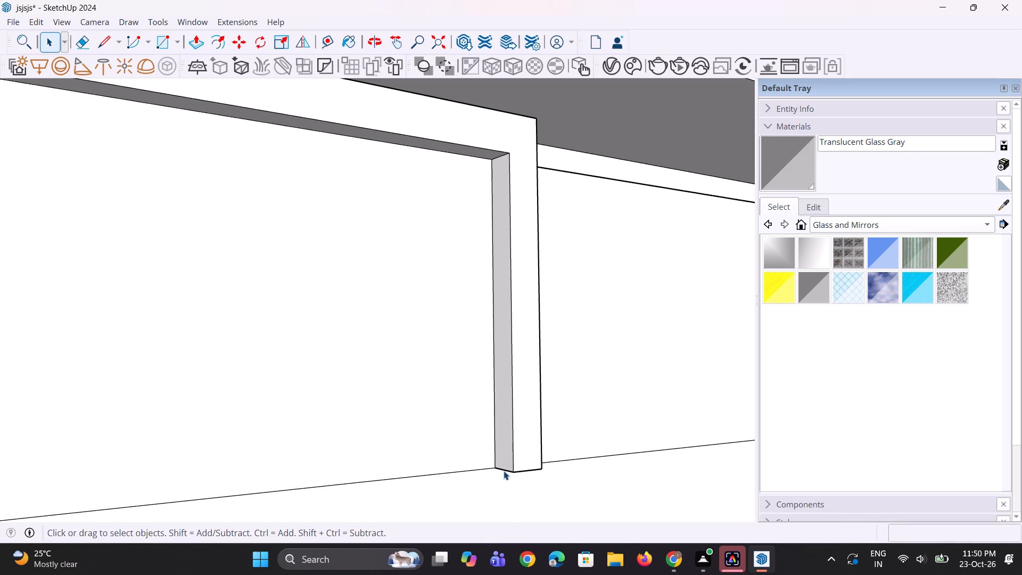
{"action": "left_click", "coordinate": [504, 471]}
{"action": "scroll", "coordinate": [504, 471], "scroll_direction": "up", "scroll_amount": 4}
{"action": "key", "text": "m"}
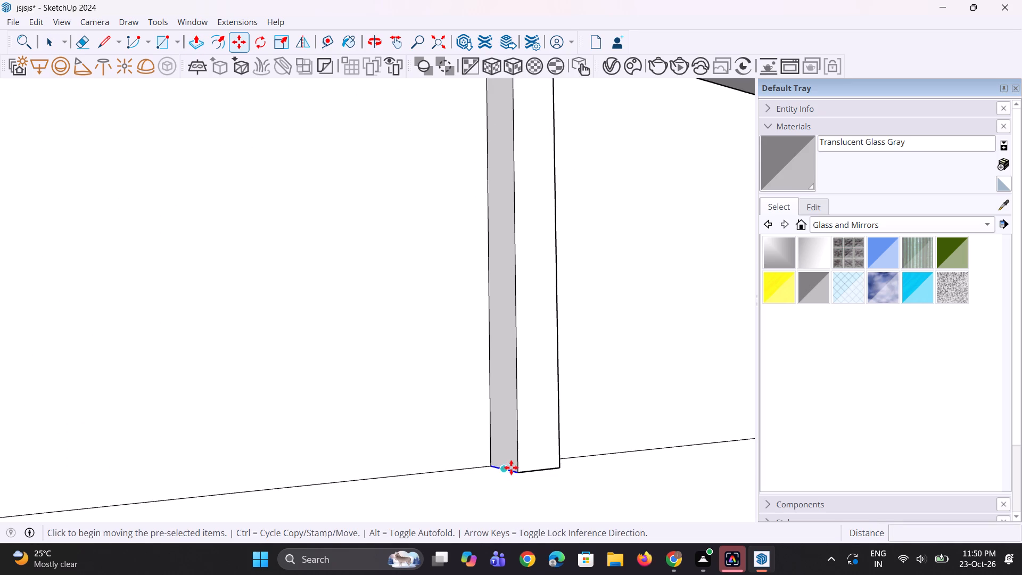
{"action": "scroll", "coordinate": [516, 465], "scroll_direction": "up", "scroll_amount": 1, "text": "ctrl"}
{"action": "left_click", "coordinate": [521, 472]}
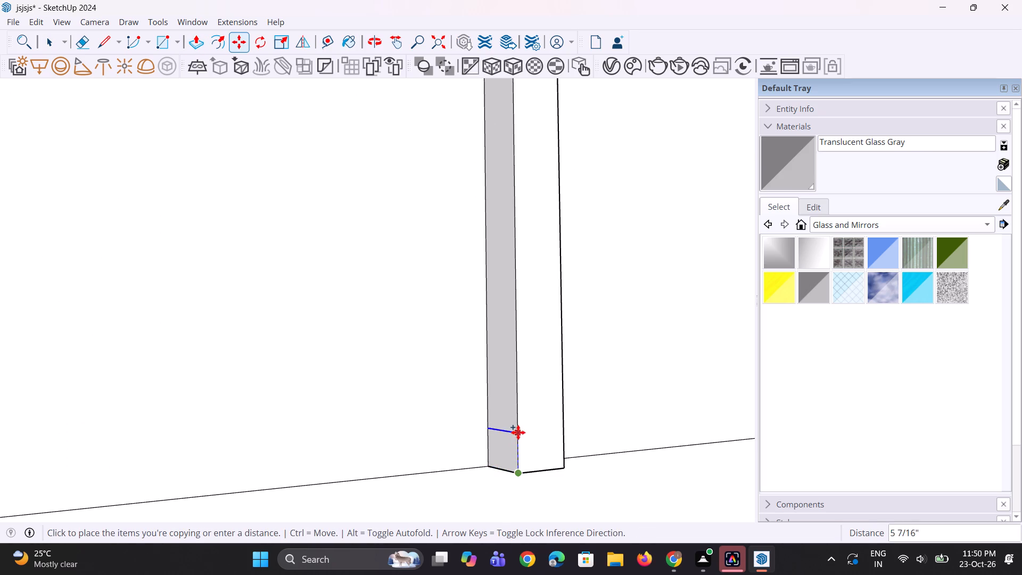
{"action": "left_click", "coordinate": [517, 422]}
{"action": "scroll", "coordinate": [500, 422], "scroll_direction": "down", "scroll_amount": 4}
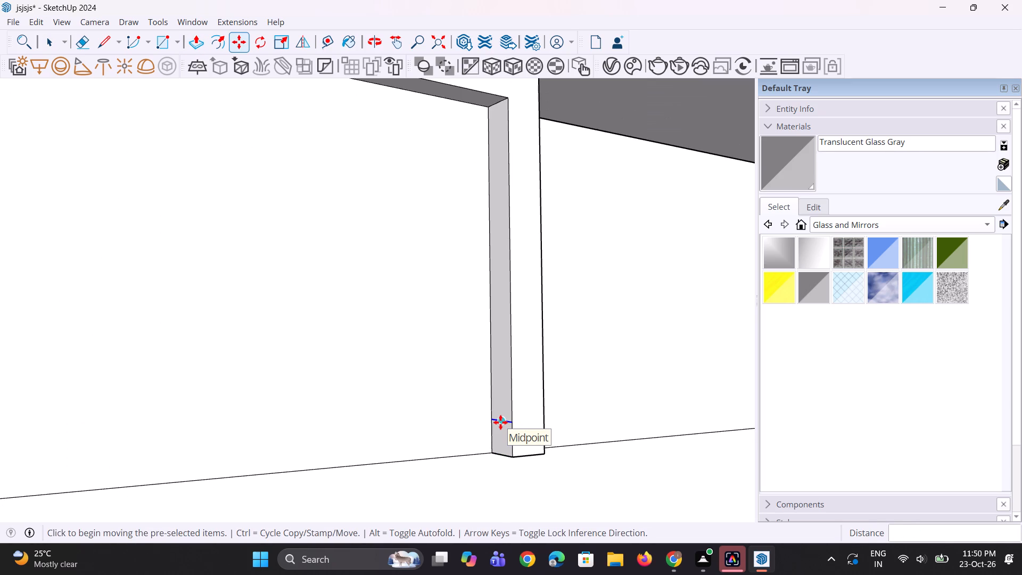
Pull the lower part of the second post's inner side face about 8' 8 7/16" to the first post as a bottom bar.
{"action": "middle_click", "coordinate": [500, 422]}
{"action": "scroll", "coordinate": [498, 421], "scroll_direction": "down", "scroll_amount": 1}
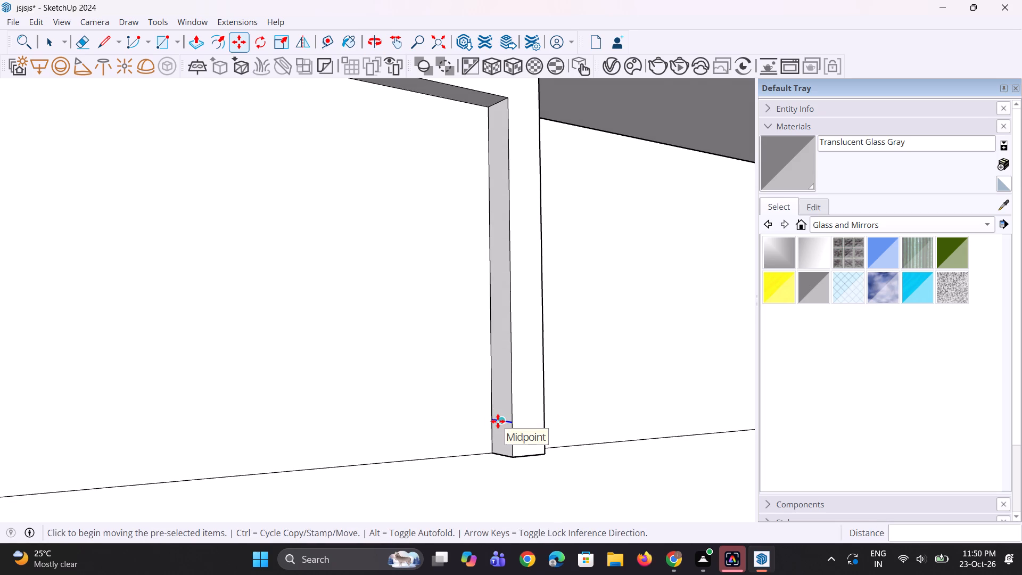
{"action": "scroll", "coordinate": [498, 421], "scroll_direction": "down", "scroll_amount": 4}
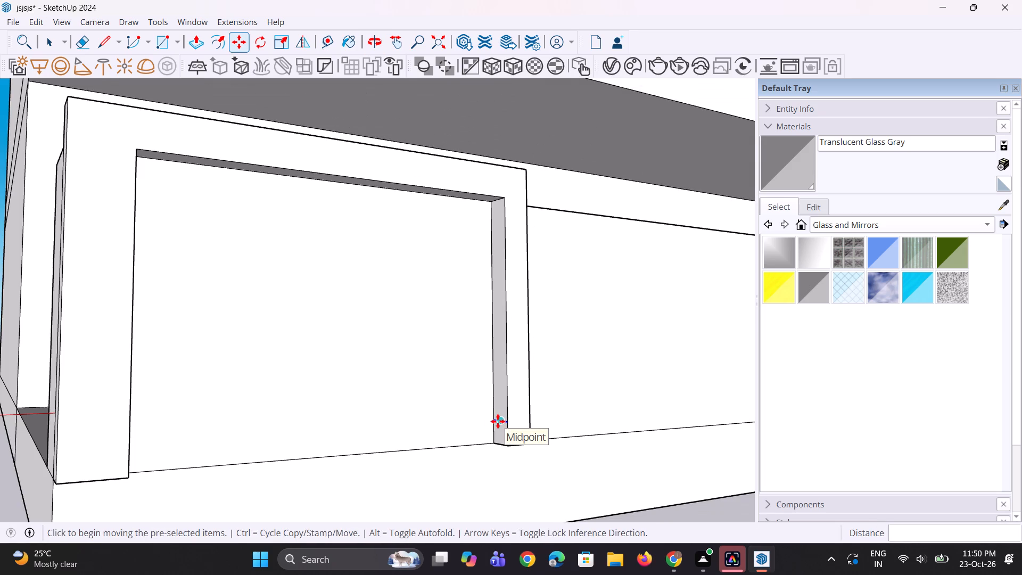
{"action": "scroll", "coordinate": [498, 421], "scroll_direction": "down", "scroll_amount": 1}
{"action": "scroll", "coordinate": [497, 421], "scroll_direction": "up", "scroll_amount": 4}
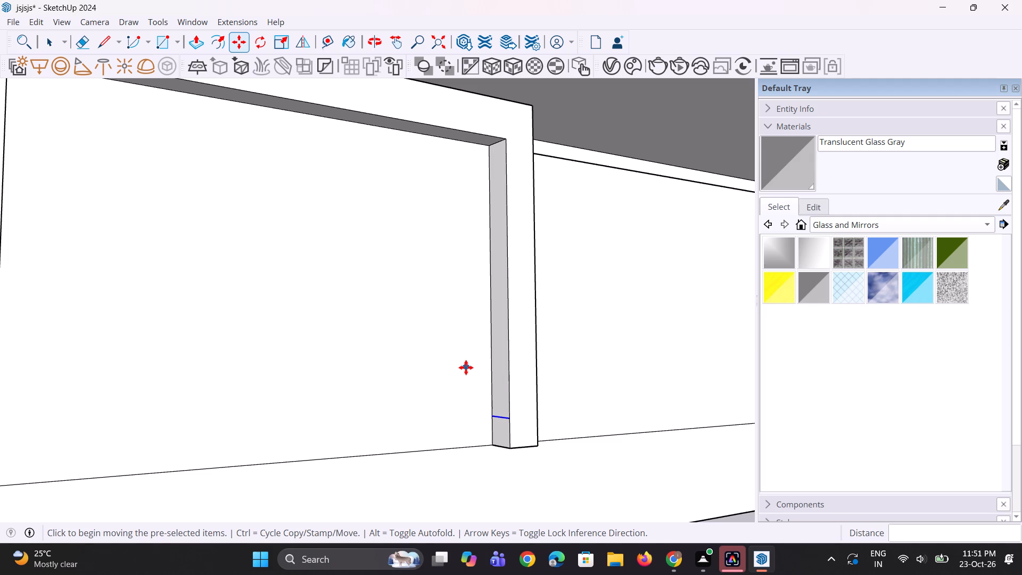
{"action": "key", "text": "p"}
{"action": "left_click", "coordinate": [506, 434]}
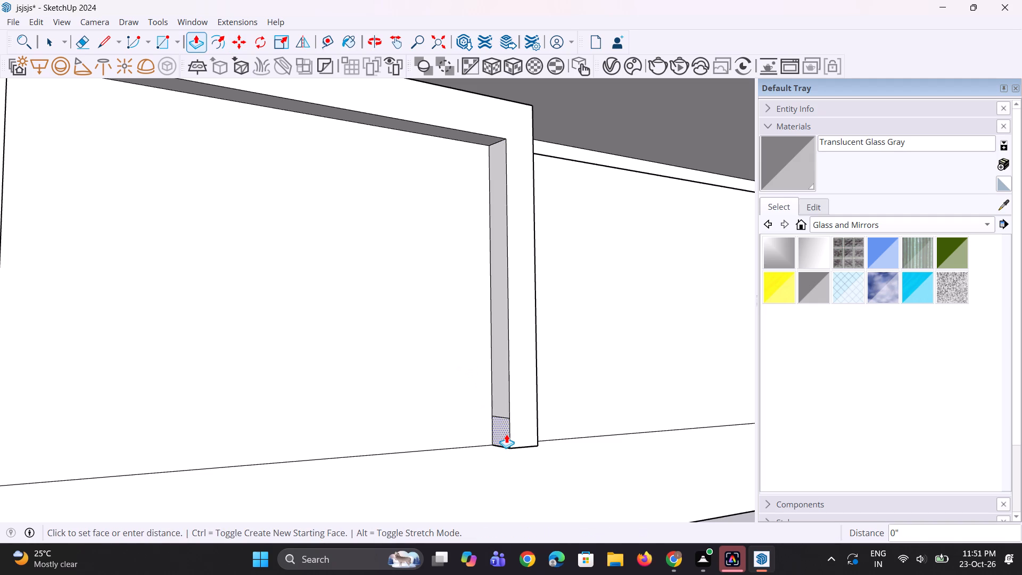
{"action": "scroll", "coordinate": [480, 433], "scroll_direction": "down", "scroll_amount": 9}
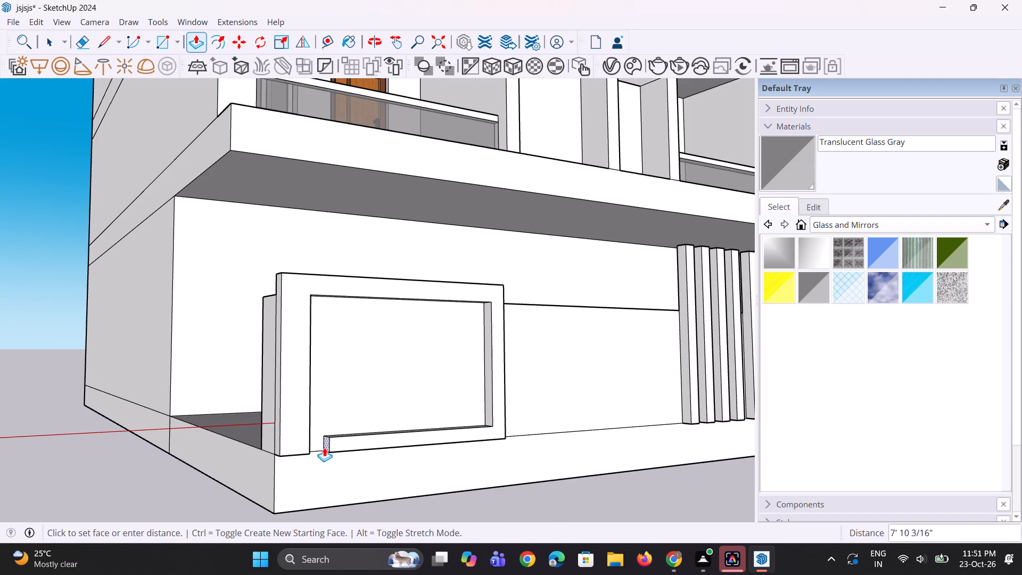
{"action": "left_click", "coordinate": [290, 448]}
Raise the top face of the frame's bottom bar by 3 3/16".
{"action": "middle_click_drag", "start_coordinate": [371, 431], "coordinate": [379, 499]}
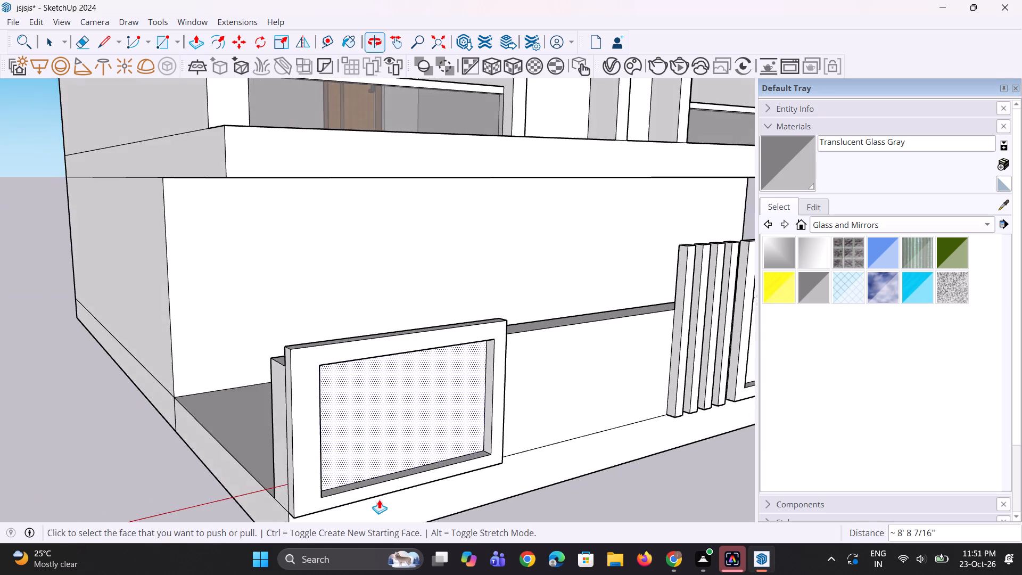
{"action": "scroll", "coordinate": [379, 488], "scroll_direction": "up", "scroll_amount": 3}
{"action": "left_click", "coordinate": [381, 476]}
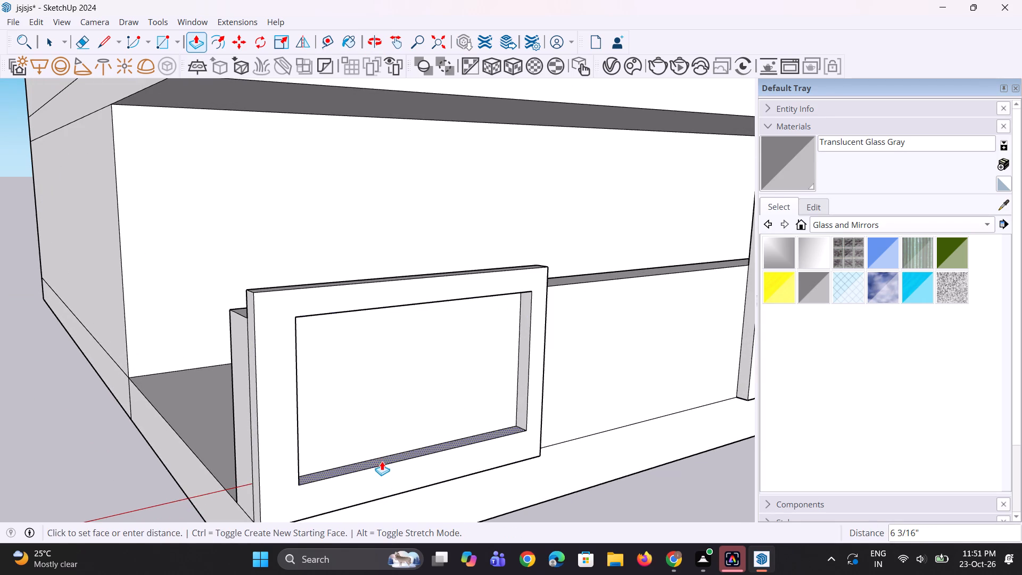
{"action": "left_click", "coordinate": [384, 468]}
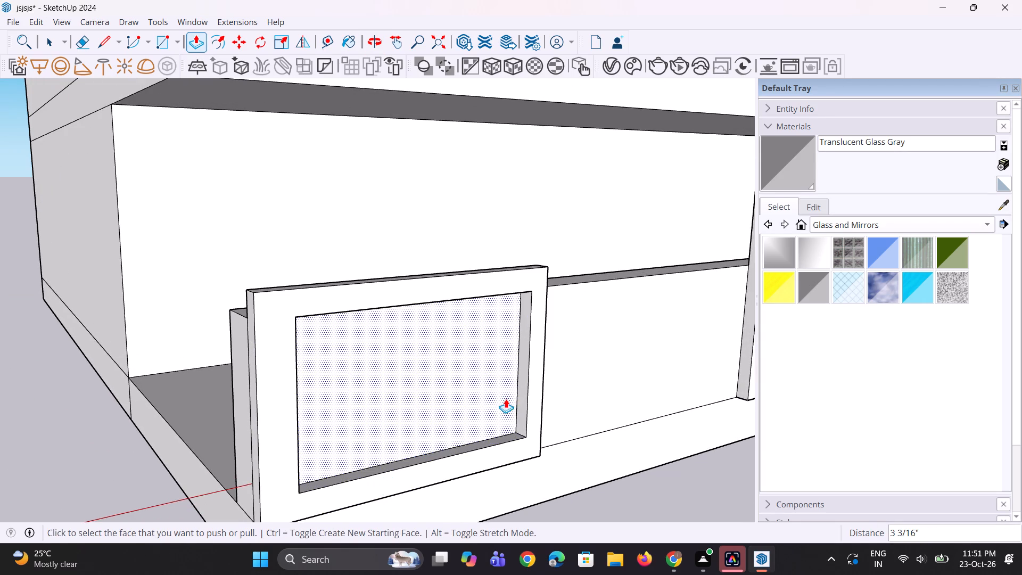
Pull the second post's inner side face 1 7/8" into the frame opening to thicken the post.
{"action": "double_click", "coordinate": [518, 408]}
{"action": "middle_click_drag", "start_coordinate": [518, 408], "coordinate": [489, 409]}
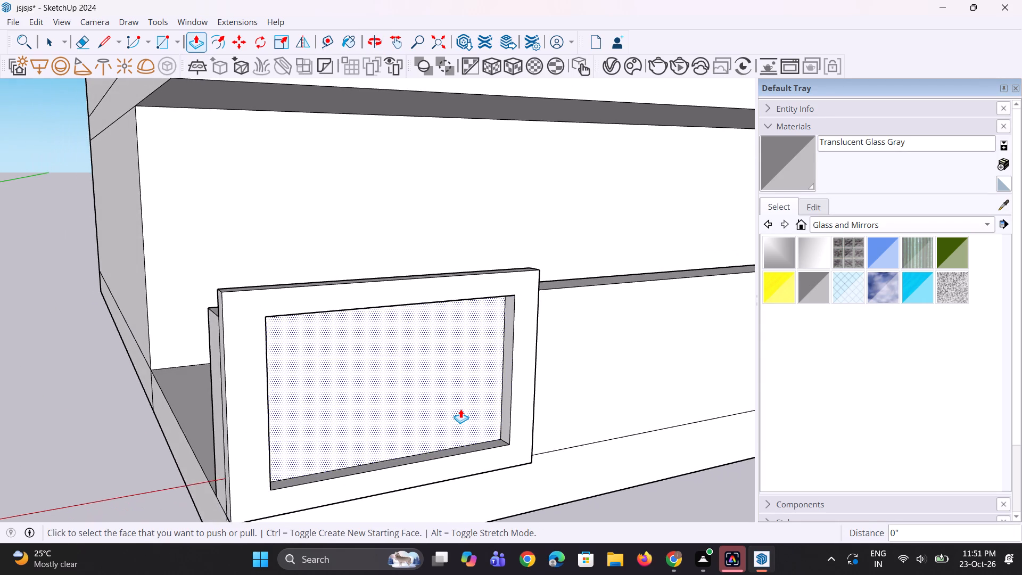
{"action": "scroll", "coordinate": [460, 409], "scroll_direction": "down", "scroll_amount": 4}
{"action": "scroll", "coordinate": [490, 418], "scroll_direction": "up", "scroll_amount": 3}
{"action": "left_click", "coordinate": [490, 418]}
{"action": "left_click", "coordinate": [487, 420]}
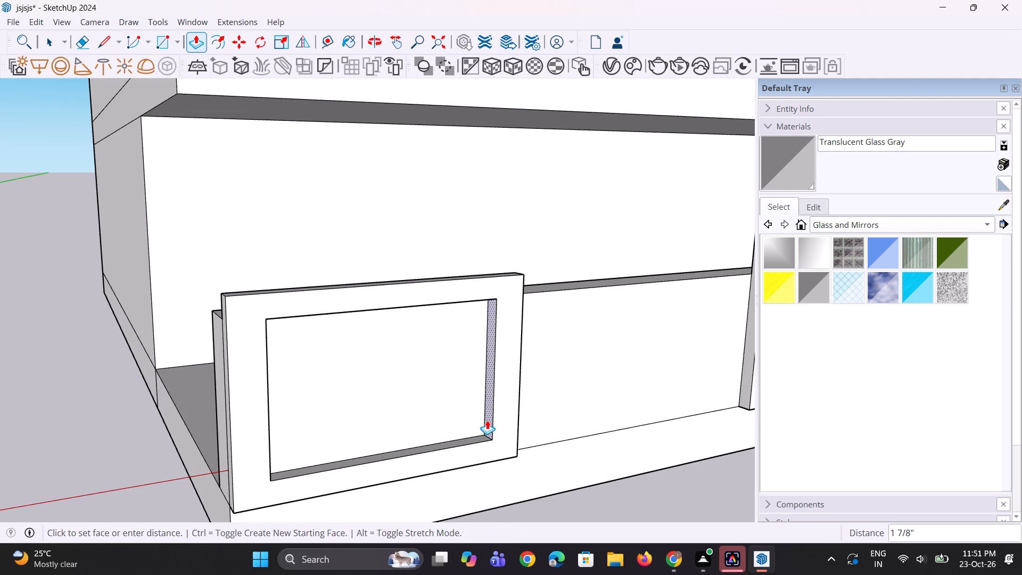
{"action": "scroll", "coordinate": [457, 432], "scroll_direction": "down", "scroll_amount": 4}
{"action": "middle_click_drag", "start_coordinate": [457, 437], "coordinate": [405, 405]}
{"action": "scroll", "coordinate": [405, 405], "scroll_direction": "up", "scroll_amount": 2}
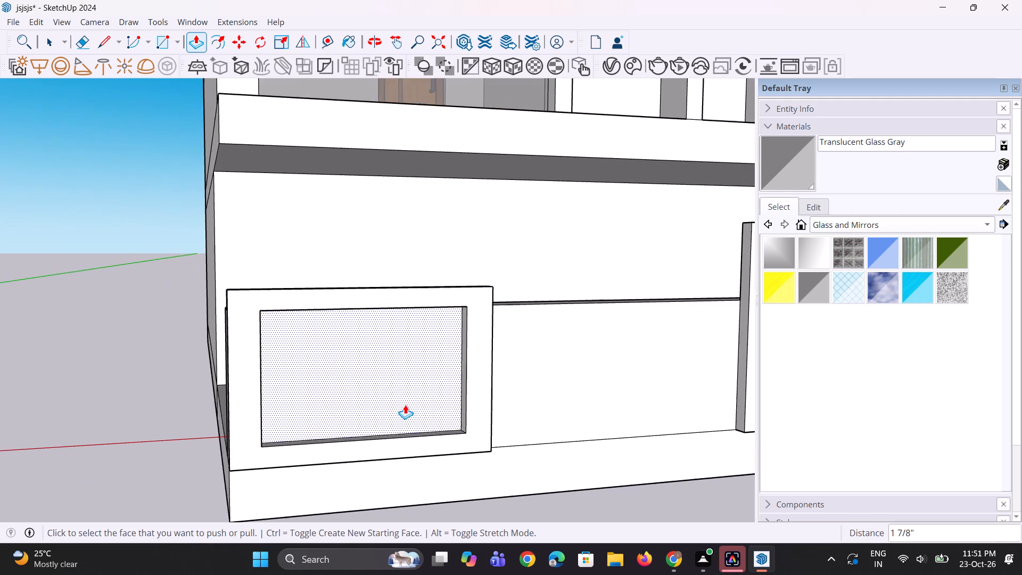
{"action": "scroll", "coordinate": [405, 405], "scroll_direction": "up", "scroll_amount": 3}
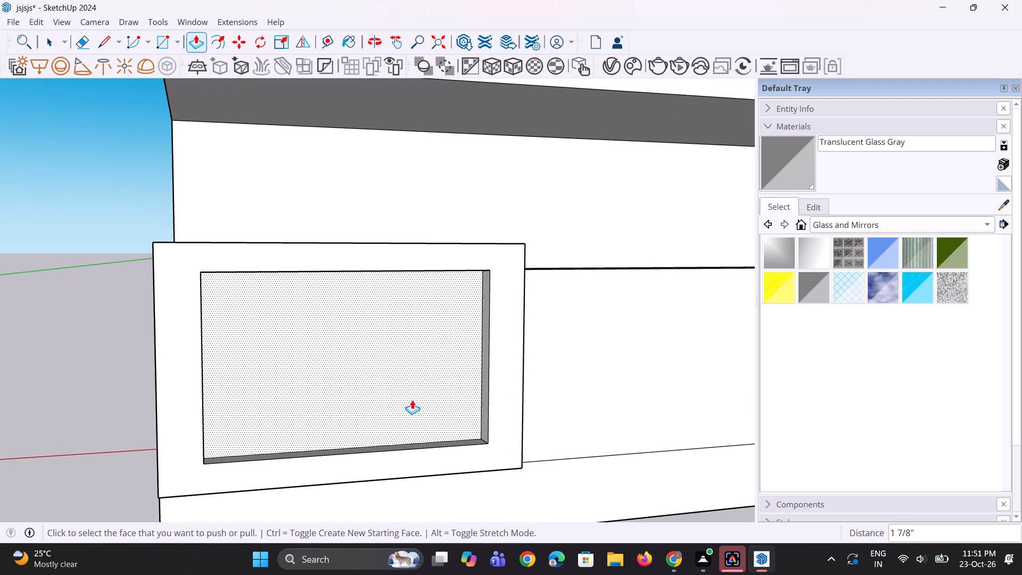
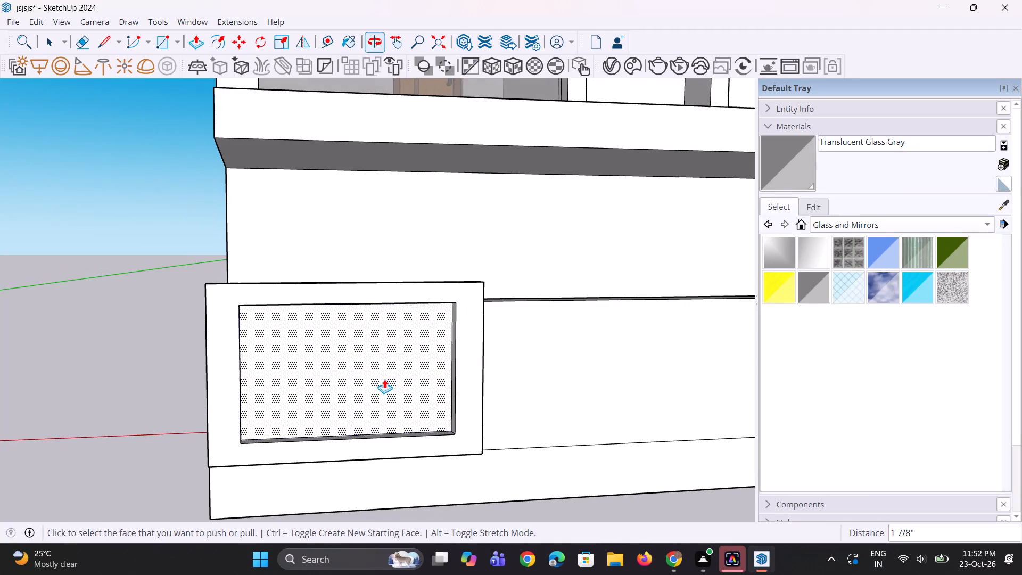
Pull the underside of the frame's top bar down 1 11/16" into the opening to thicken the bar.
{"action": "scroll", "coordinate": [289, 306], "scroll_direction": "up", "scroll_amount": 5}
{"action": "middle_click_drag", "start_coordinate": [289, 321], "coordinate": [287, 249]}
{"action": "scroll", "coordinate": [281, 269], "scroll_direction": "up", "scroll_amount": 2}
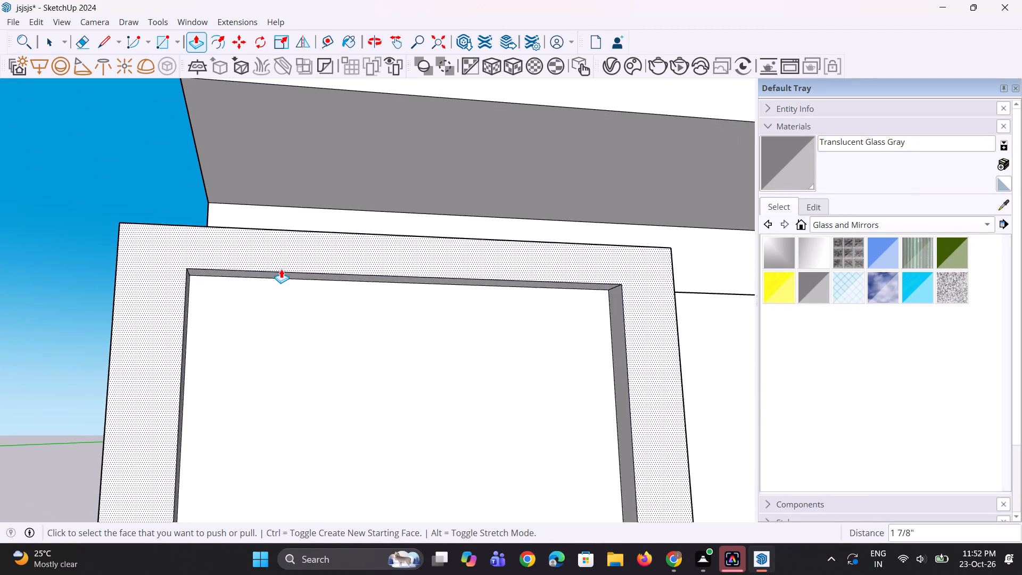
{"action": "left_click", "coordinate": [280, 276]}
{"action": "left_click", "coordinate": [278, 284]}
Raise the top face of the frame's bottom bar by 1 1/2" into the opening.
{"action": "scroll", "coordinate": [407, 285], "scroll_direction": "down", "scroll_amount": 4}
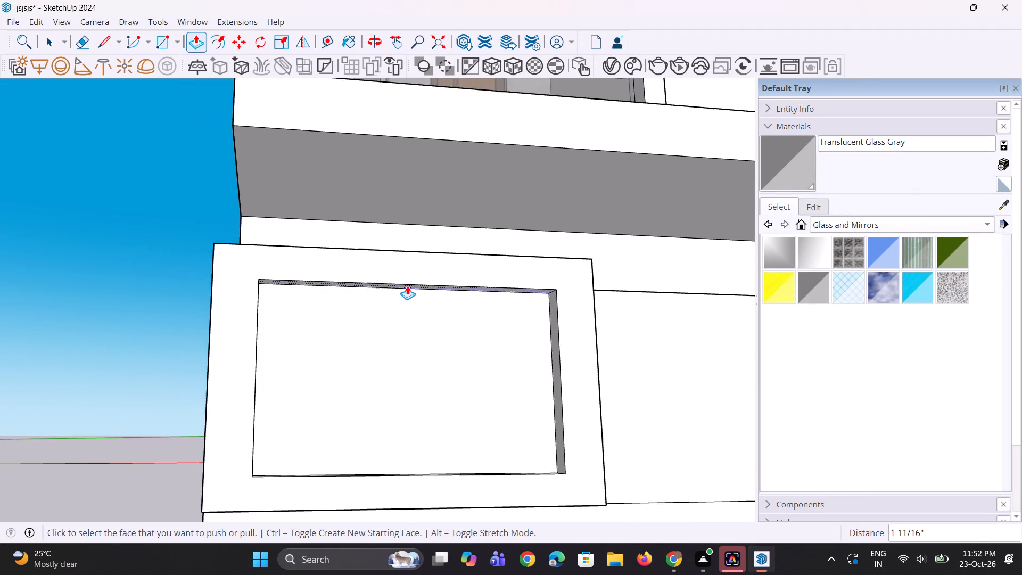
{"action": "middle_click_drag", "start_coordinate": [403, 318], "coordinate": [399, 460]}
{"action": "scroll", "coordinate": [396, 505], "scroll_direction": "up", "scroll_amount": 3}
{"action": "left_click", "coordinate": [396, 505]}
{"action": "left_click", "coordinate": [396, 500]}
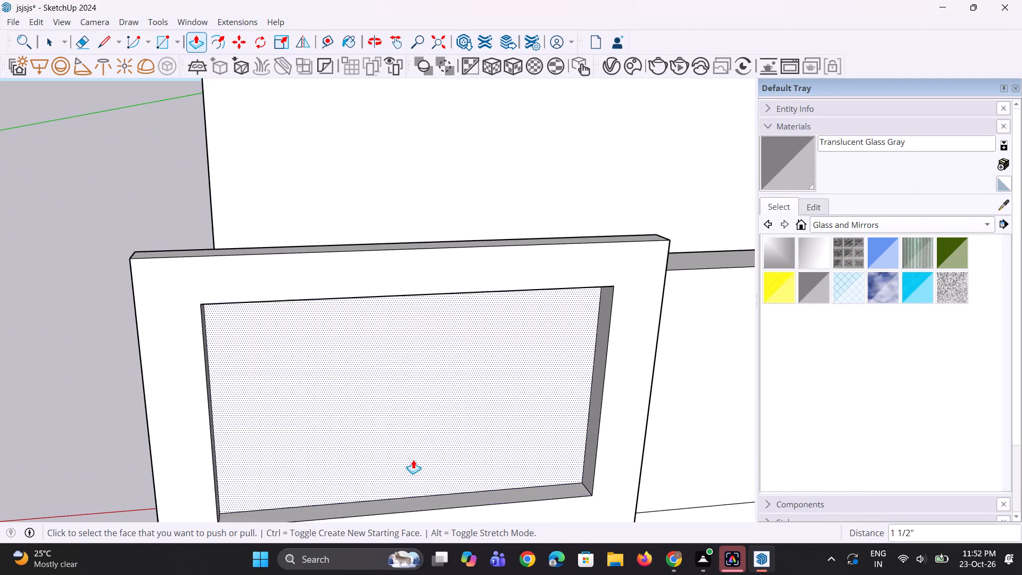
{"action": "scroll", "coordinate": [421, 438], "scroll_direction": "down", "scroll_amount": 6}
{"action": "middle_click_drag", "start_coordinate": [425, 445], "coordinate": [407, 399]}
{"action": "key", "text": "space"}
{"action": "key", "text": "space"}
{"action": "left_click", "coordinate": [206, 404]}
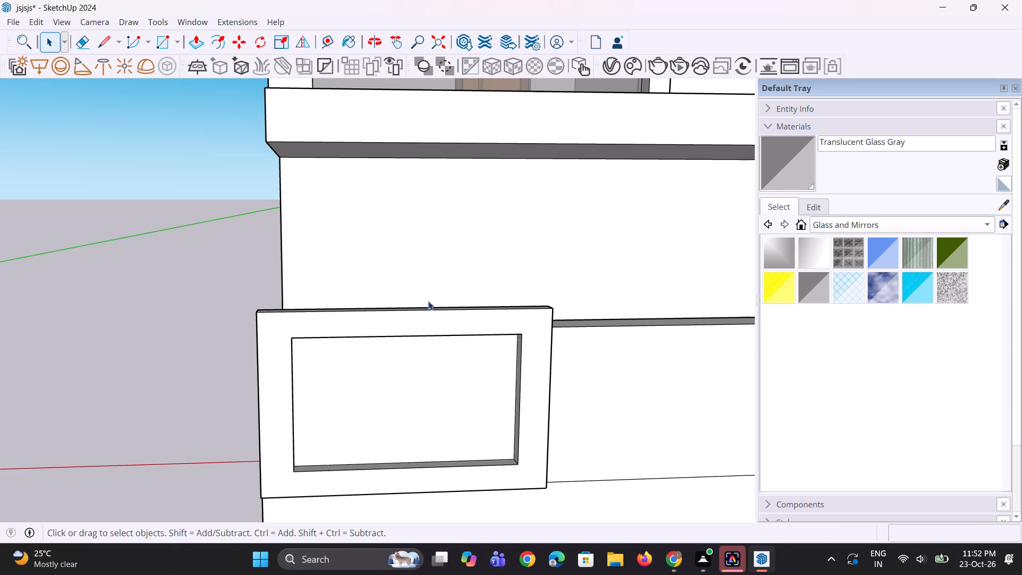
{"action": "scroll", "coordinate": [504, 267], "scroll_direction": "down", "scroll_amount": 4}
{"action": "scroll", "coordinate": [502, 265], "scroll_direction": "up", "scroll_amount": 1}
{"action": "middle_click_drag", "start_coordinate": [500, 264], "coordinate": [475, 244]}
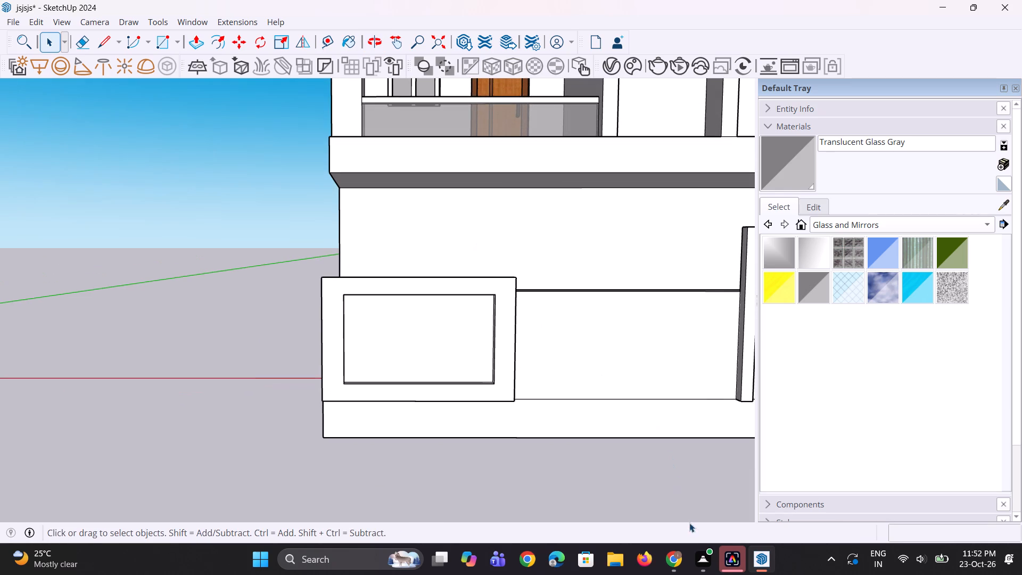
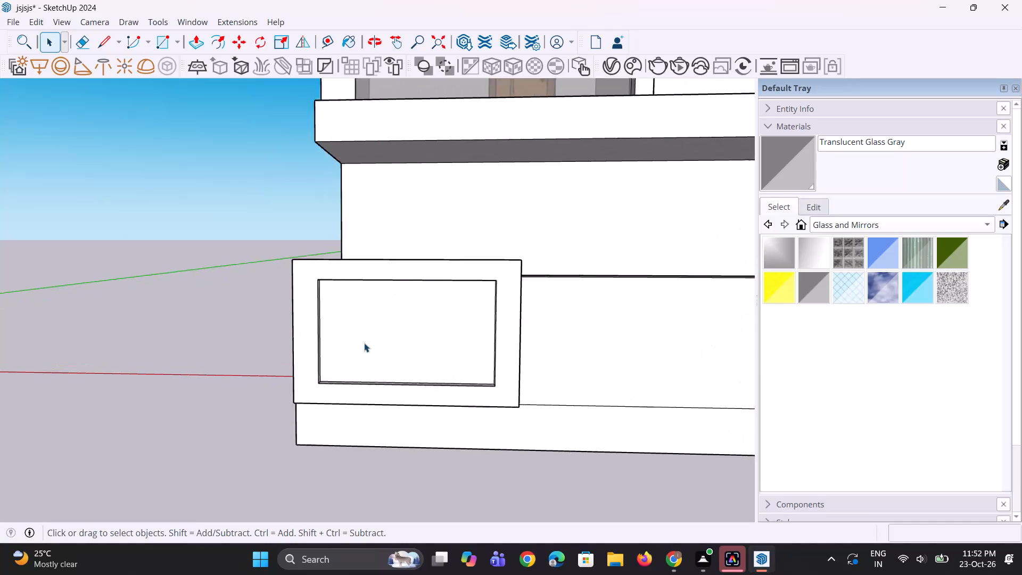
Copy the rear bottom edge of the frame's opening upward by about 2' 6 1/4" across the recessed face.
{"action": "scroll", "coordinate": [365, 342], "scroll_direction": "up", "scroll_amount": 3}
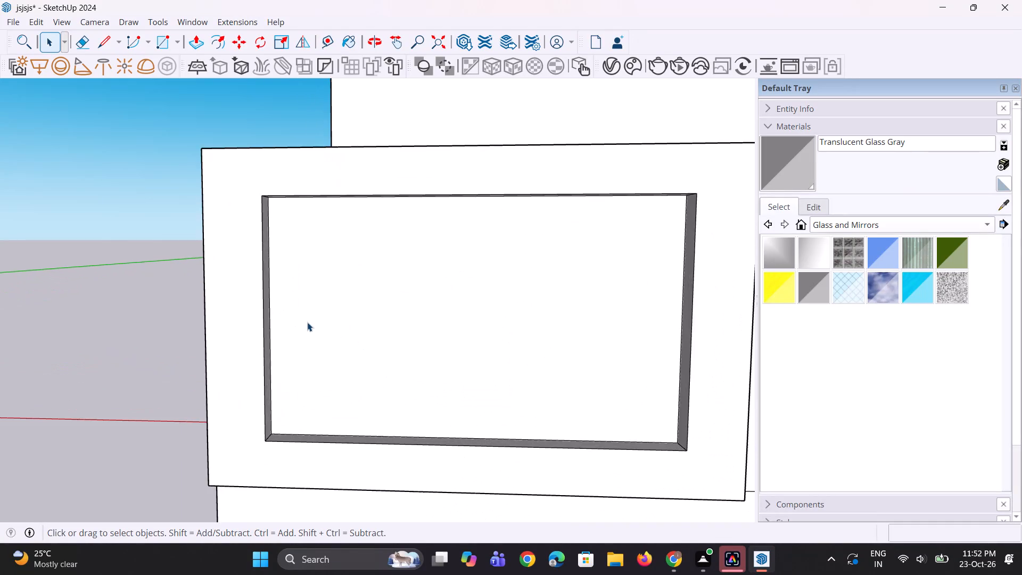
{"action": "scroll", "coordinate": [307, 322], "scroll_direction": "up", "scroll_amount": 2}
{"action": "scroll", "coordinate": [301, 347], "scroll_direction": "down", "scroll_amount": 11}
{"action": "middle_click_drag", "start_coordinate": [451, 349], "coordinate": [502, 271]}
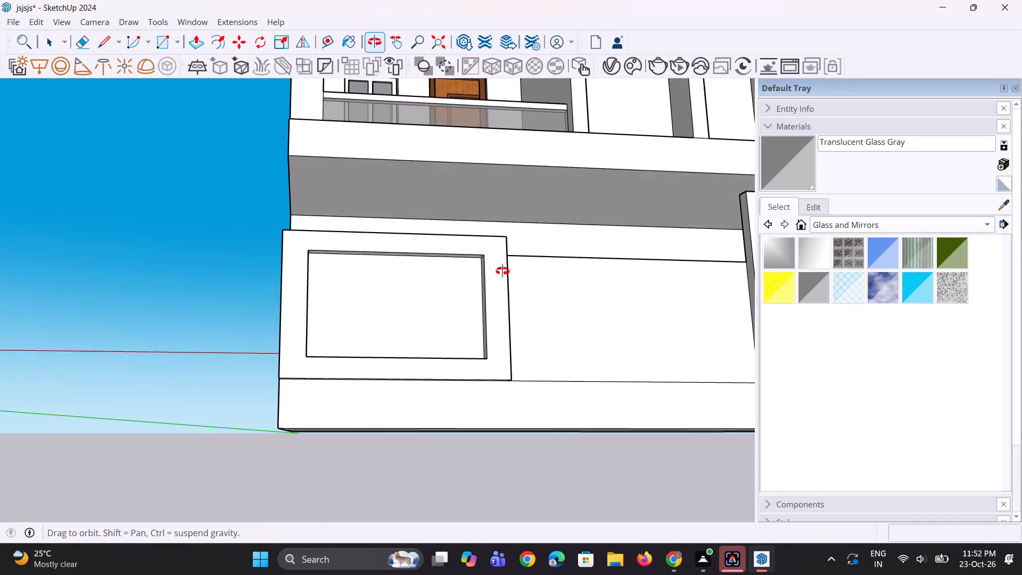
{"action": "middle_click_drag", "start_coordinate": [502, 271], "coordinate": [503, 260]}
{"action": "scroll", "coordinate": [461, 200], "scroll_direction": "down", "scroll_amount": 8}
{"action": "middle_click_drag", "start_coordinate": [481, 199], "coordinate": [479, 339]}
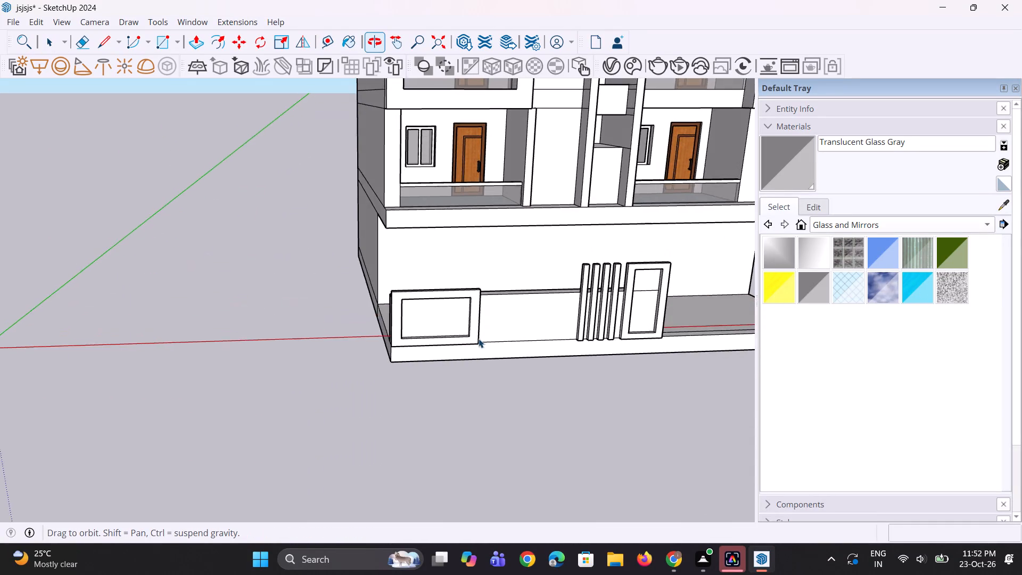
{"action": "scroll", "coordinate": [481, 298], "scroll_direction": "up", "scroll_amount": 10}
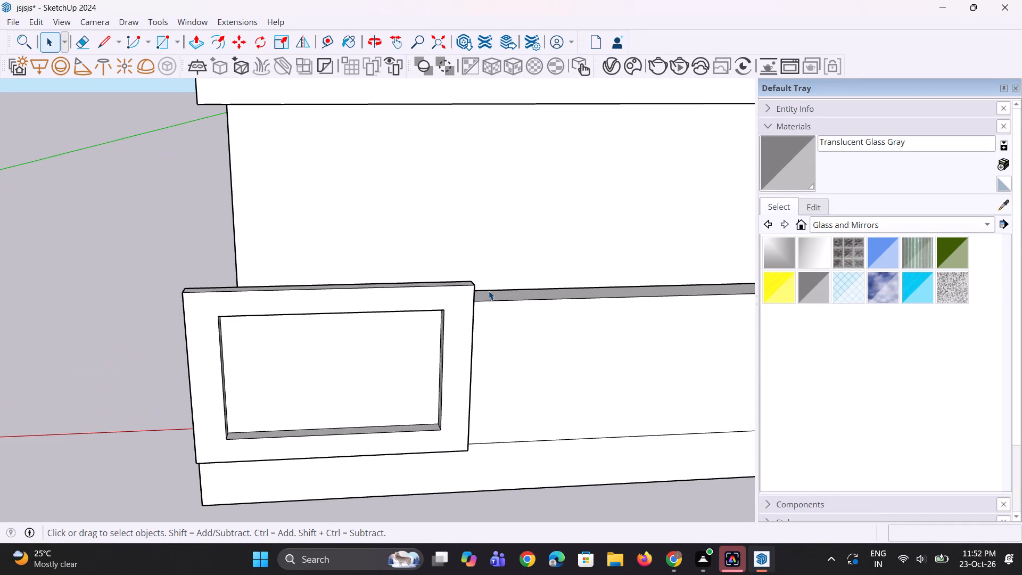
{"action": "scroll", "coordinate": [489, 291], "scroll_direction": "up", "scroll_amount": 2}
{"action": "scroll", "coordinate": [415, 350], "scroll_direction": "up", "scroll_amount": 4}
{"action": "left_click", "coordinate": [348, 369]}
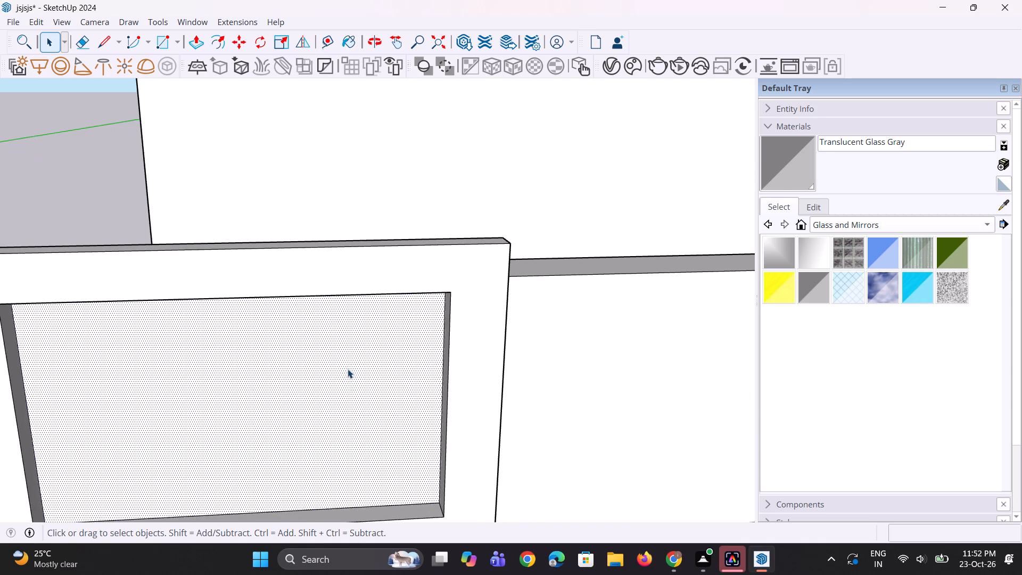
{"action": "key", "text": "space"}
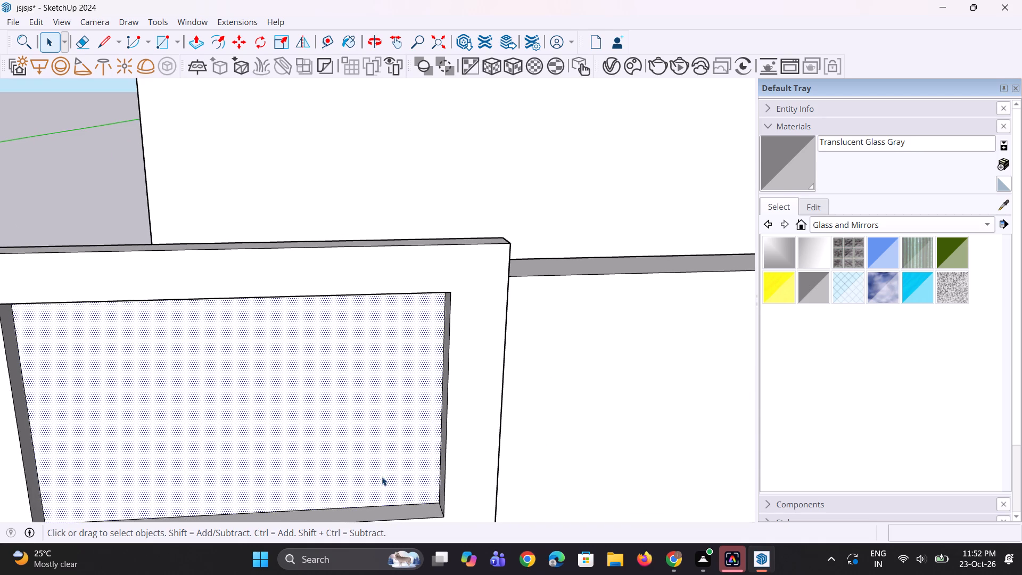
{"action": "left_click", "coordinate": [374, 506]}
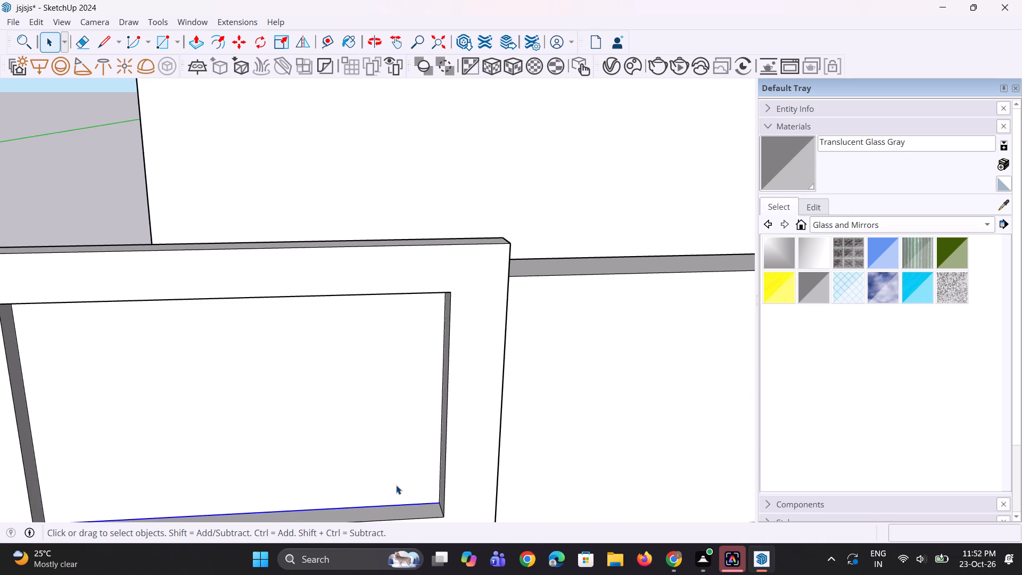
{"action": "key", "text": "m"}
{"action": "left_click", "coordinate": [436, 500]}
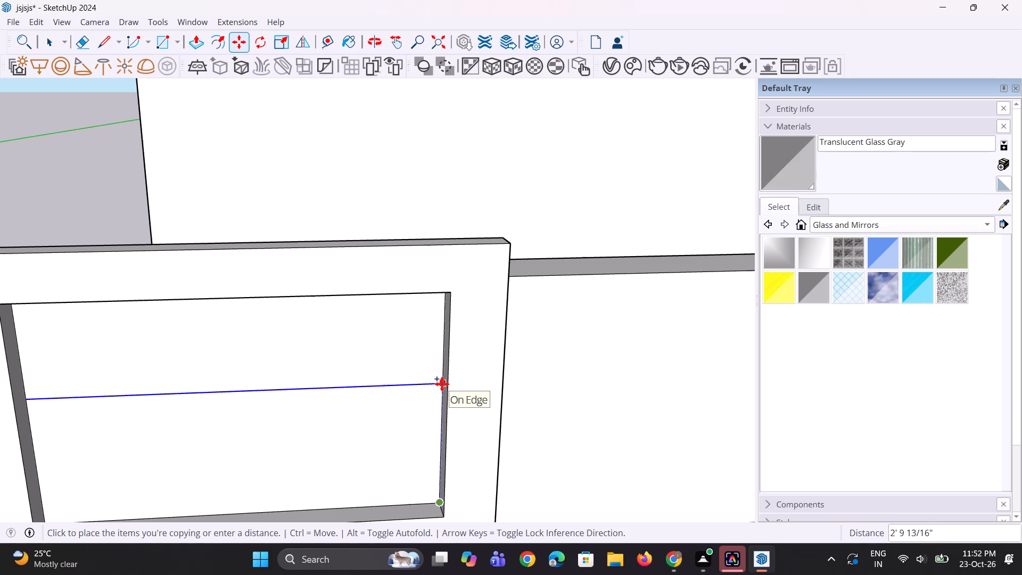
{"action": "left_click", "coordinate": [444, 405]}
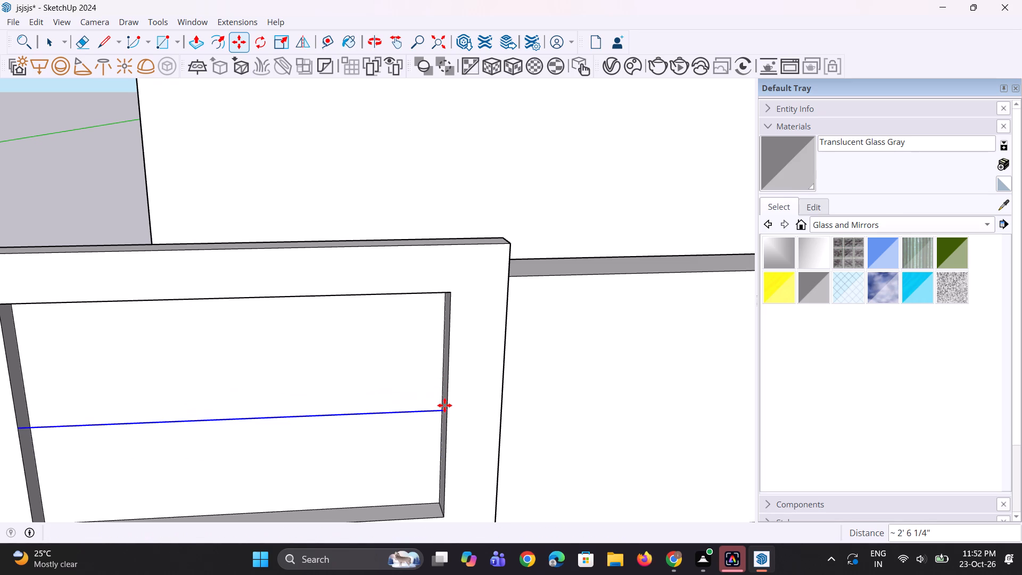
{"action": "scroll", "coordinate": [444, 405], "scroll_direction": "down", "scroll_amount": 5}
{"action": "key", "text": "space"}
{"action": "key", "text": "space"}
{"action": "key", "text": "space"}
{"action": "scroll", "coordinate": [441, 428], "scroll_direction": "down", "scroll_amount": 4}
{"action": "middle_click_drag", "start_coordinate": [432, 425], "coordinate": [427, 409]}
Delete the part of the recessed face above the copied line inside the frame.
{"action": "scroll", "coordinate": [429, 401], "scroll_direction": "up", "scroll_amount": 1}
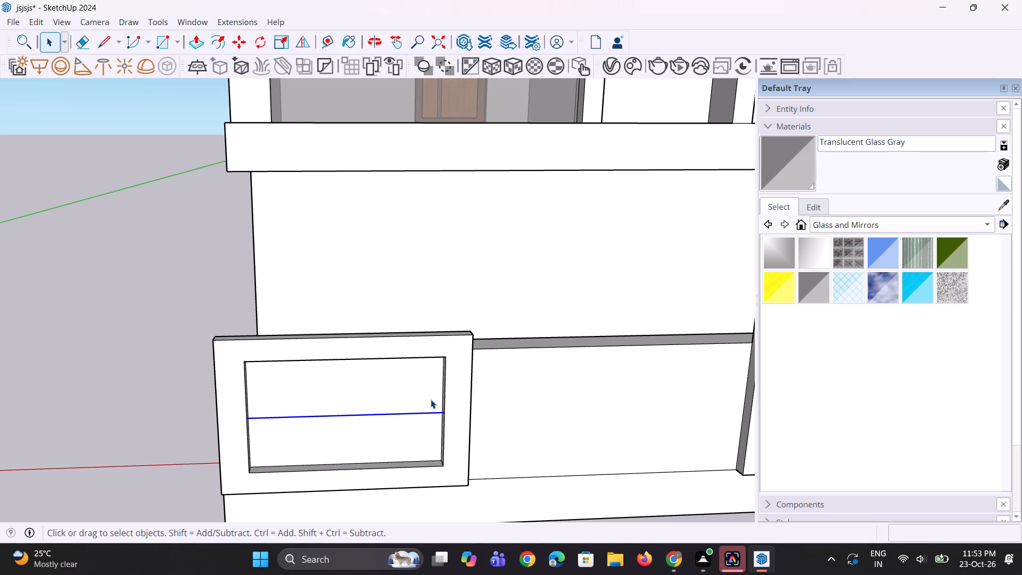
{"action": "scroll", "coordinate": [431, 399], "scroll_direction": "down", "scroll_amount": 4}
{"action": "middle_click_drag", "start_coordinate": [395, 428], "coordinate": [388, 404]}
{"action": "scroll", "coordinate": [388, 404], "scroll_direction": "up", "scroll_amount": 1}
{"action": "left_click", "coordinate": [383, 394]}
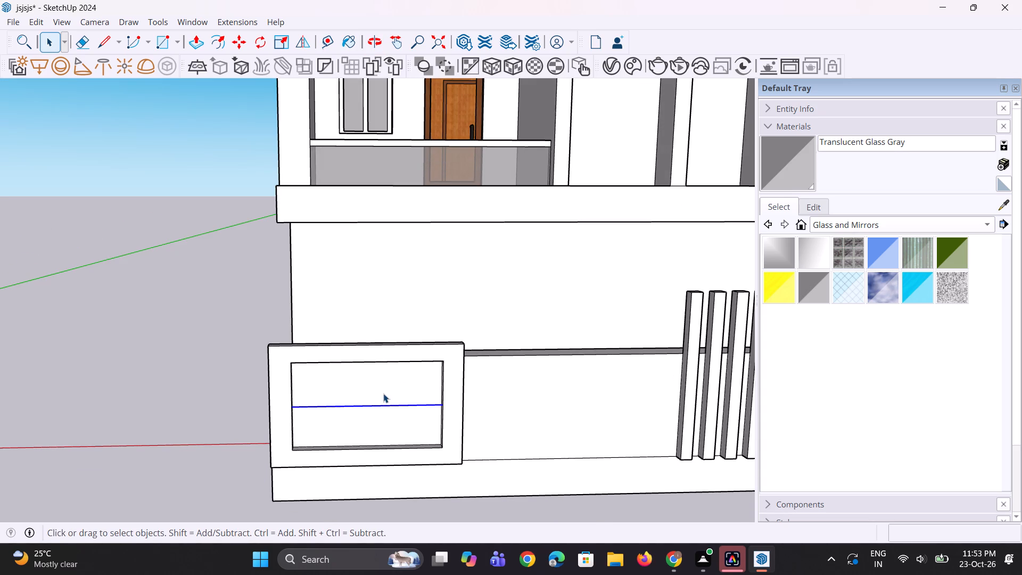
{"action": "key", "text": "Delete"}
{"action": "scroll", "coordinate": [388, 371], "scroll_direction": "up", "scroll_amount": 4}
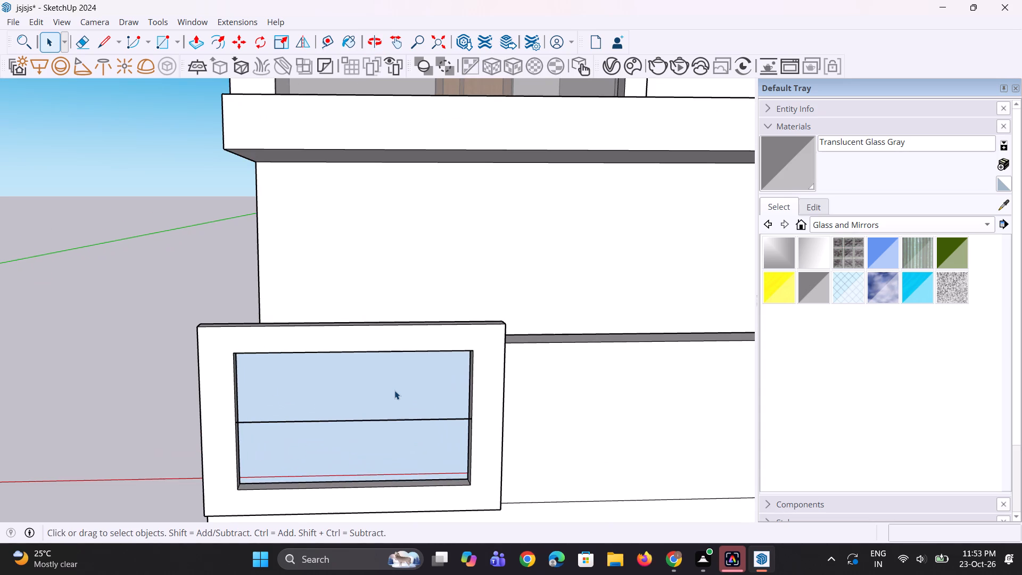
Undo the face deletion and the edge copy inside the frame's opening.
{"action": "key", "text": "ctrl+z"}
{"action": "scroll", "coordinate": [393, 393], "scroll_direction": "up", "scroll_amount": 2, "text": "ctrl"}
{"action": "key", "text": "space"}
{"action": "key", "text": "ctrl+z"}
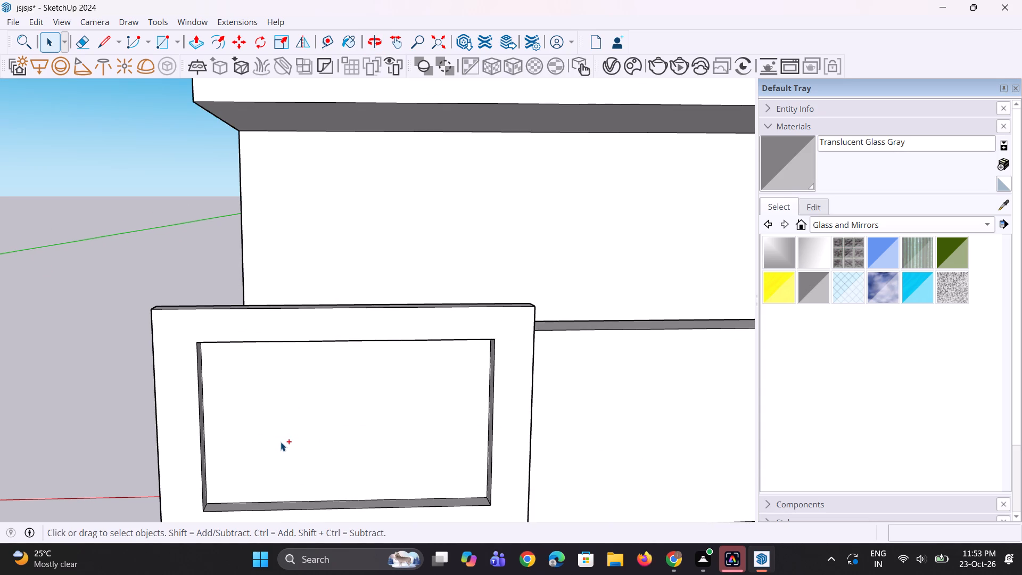
Copy the rear bottom edge of the frame's opening upward by about 1' 7 13/16" to divide the recessed face.
{"action": "left_click", "coordinate": [269, 504]}
{"action": "scroll", "coordinate": [269, 504], "scroll_direction": "up", "scroll_amount": 1}
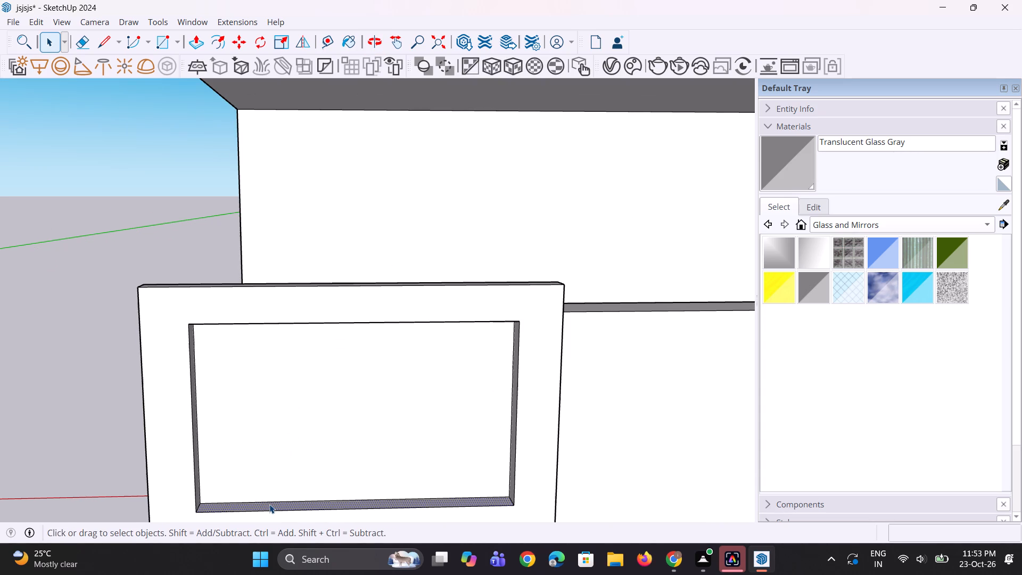
{"action": "left_click", "coordinate": [269, 502]}
{"action": "middle_click_drag", "start_coordinate": [201, 512], "coordinate": [184, 529]}
{"action": "scroll", "coordinate": [183, 520], "scroll_direction": "up", "scroll_amount": 4}
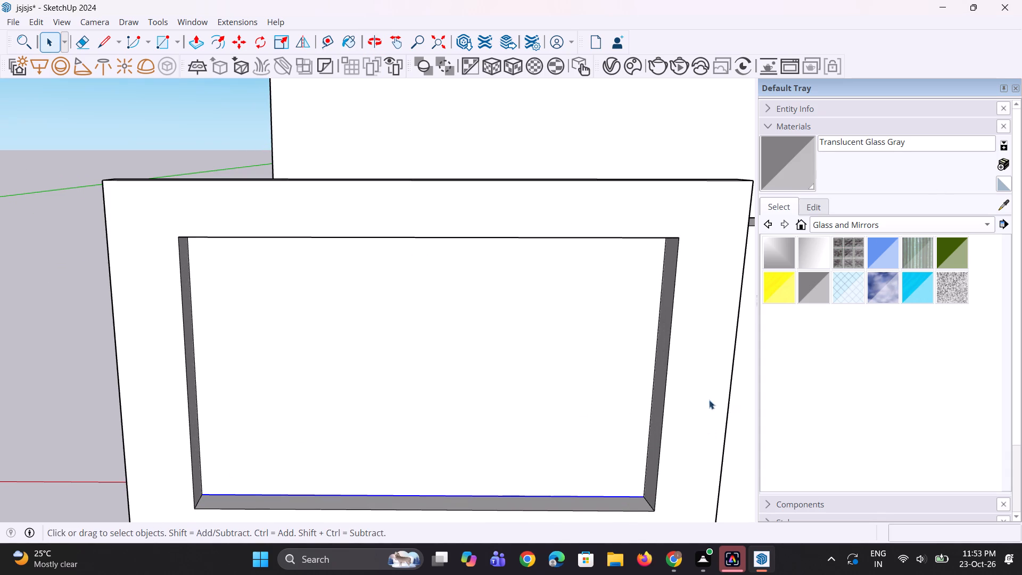
{"action": "scroll", "coordinate": [572, 402], "scroll_direction": "down", "scroll_amount": 3}
{"action": "scroll", "coordinate": [640, 381], "scroll_direction": "down", "scroll_amount": 4}
{"action": "middle_click_drag", "start_coordinate": [677, 379], "coordinate": [545, 405]}
{"action": "scroll", "coordinate": [349, 436], "scroll_direction": "up", "scroll_amount": 2}
{"action": "key", "text": "m"}
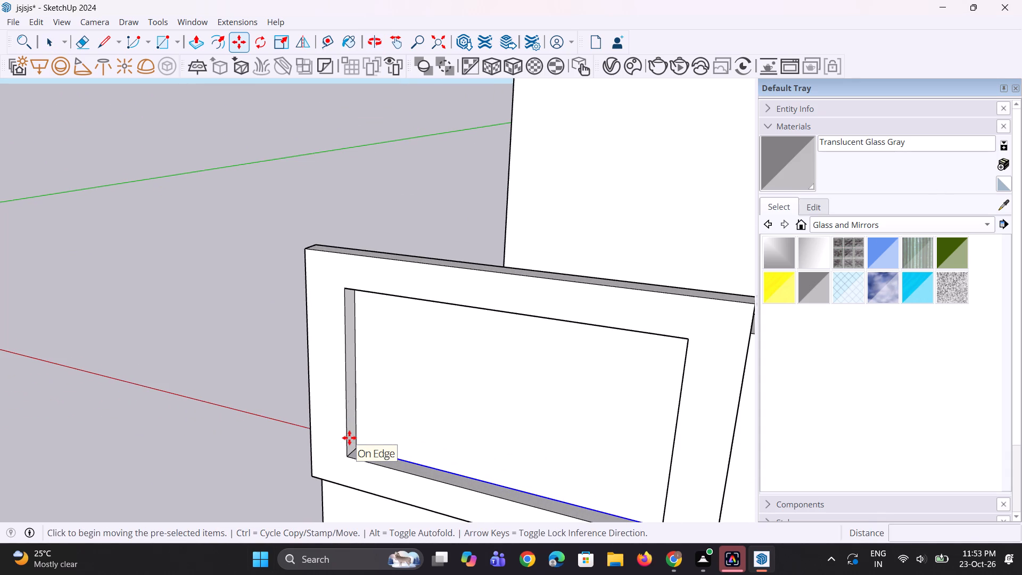
{"action": "scroll", "coordinate": [349, 438], "scroll_direction": "up", "scroll_amount": 2, "text": "ctrl"}
{"action": "left_click", "coordinate": [358, 451]}
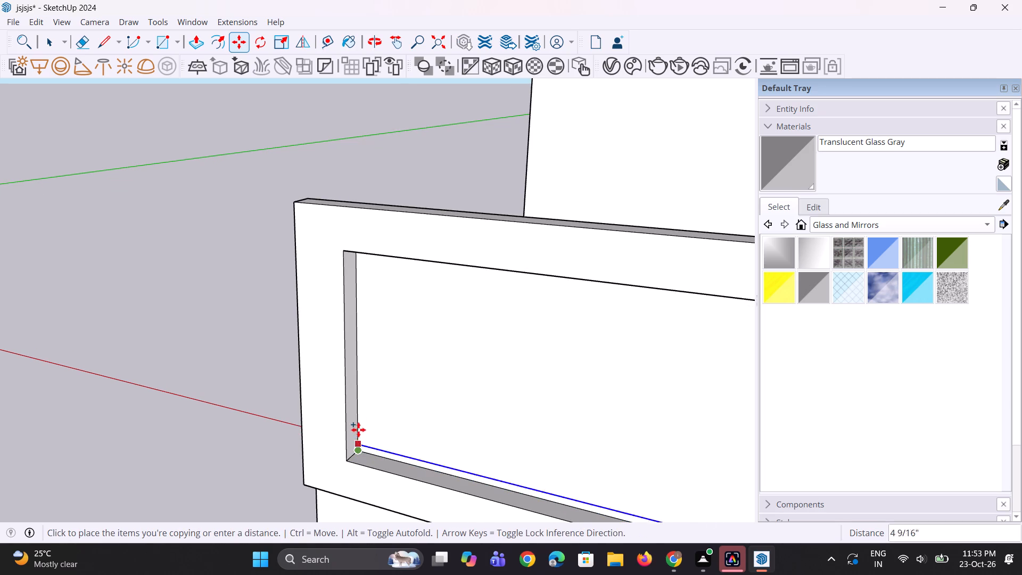
{"action": "left_click", "coordinate": [364, 385]}
{"action": "key", "text": "space"}
{"action": "key", "text": "space"}
{"action": "left_click", "coordinate": [272, 395]}
Draw a line across the top of the boundary wall just behind the frame's inner post, splitting the wall's top face.
{"action": "scroll", "coordinate": [296, 432], "scroll_direction": "down", "scroll_amount": 2}
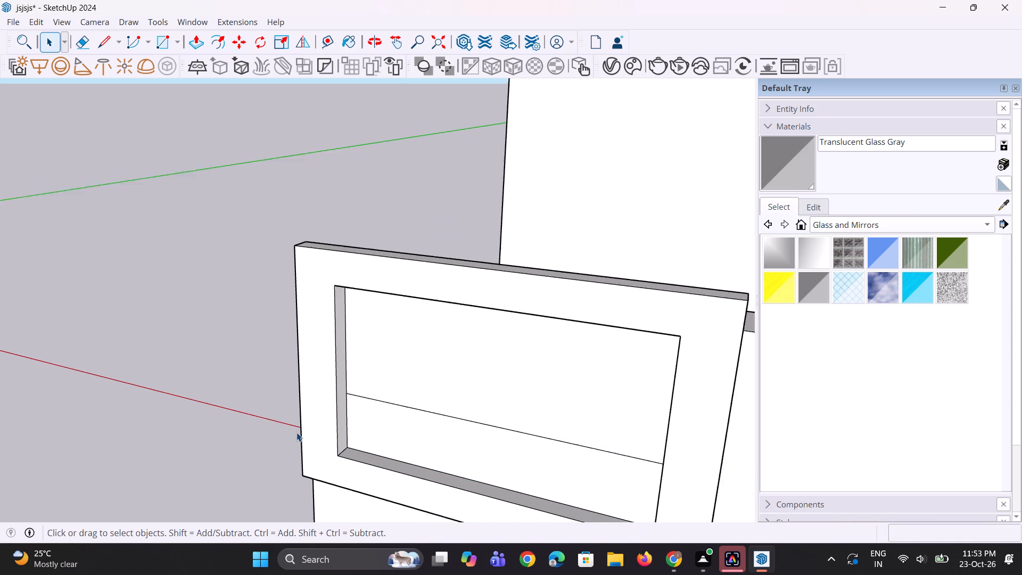
{"action": "scroll", "coordinate": [296, 432], "scroll_direction": "down", "scroll_amount": 3}
{"action": "middle_click_drag", "start_coordinate": [351, 439], "coordinate": [403, 420]}
{"action": "left_click", "coordinate": [400, 376]}
{"action": "middle_click_drag", "start_coordinate": [504, 405], "coordinate": [274, 389]}
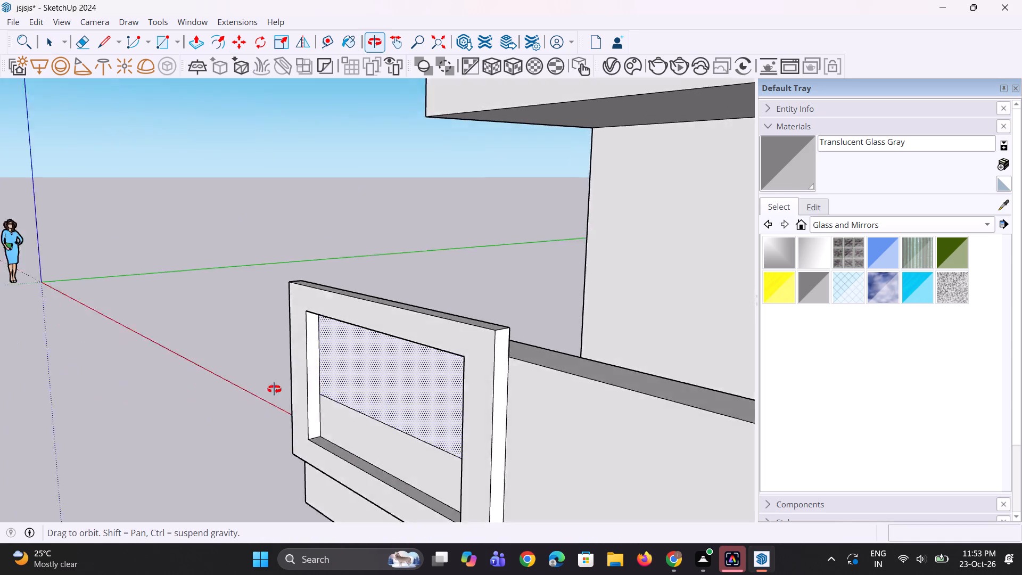
{"action": "middle_click_drag", "start_coordinate": [274, 389], "coordinate": [167, 414]}
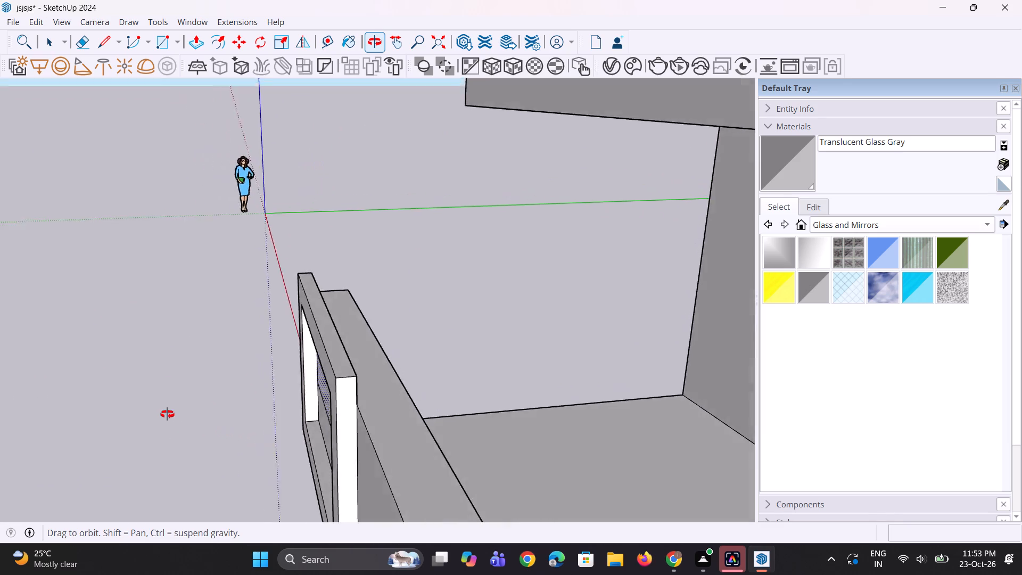
{"action": "middle_click_drag", "start_coordinate": [167, 414], "coordinate": [157, 413]}
{"action": "scroll", "coordinate": [201, 406], "scroll_direction": "up", "scroll_amount": 2}
{"action": "key", "text": "l"}
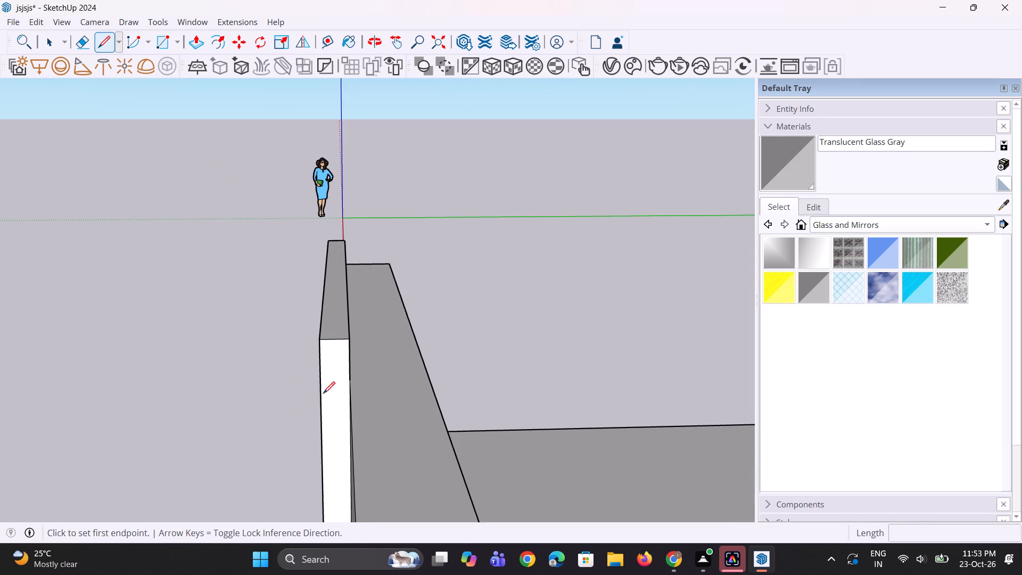
{"action": "left_click", "coordinate": [349, 383]}
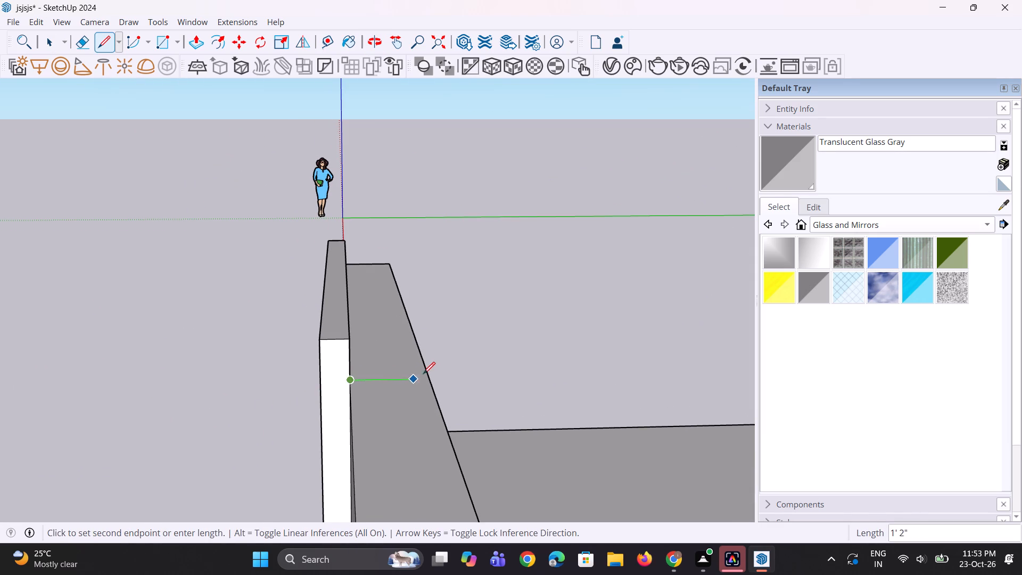
{"action": "left_click", "coordinate": [432, 376]}
Push the top face of the wall section behind the frame partway down, stopping above the copied line.
{"action": "key", "text": "p"}
{"action": "left_click", "coordinate": [414, 362]}
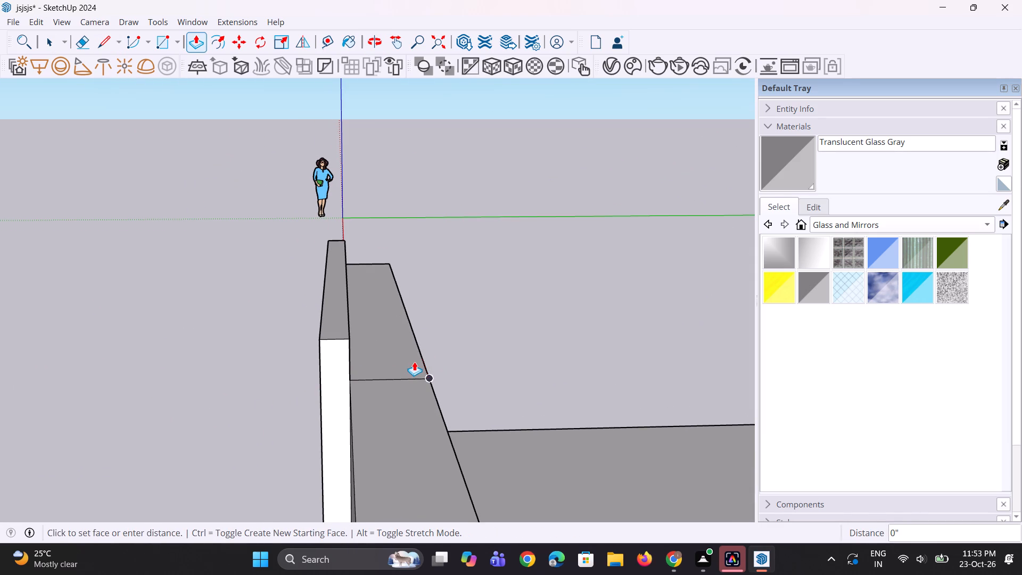
{"action": "key", "text": "Escape"}
{"action": "scroll", "coordinate": [381, 412], "scroll_direction": "down", "scroll_amount": 4}
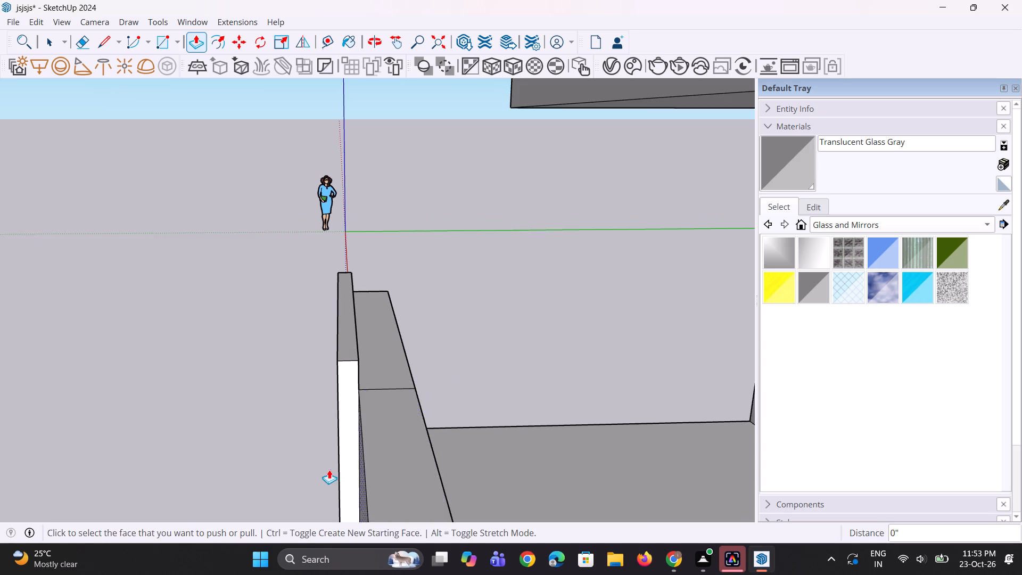
{"action": "middle_click_drag", "start_coordinate": [328, 470], "coordinate": [646, 408]}
{"action": "middle_click_drag", "start_coordinate": [77, 335], "coordinate": [303, 385]}
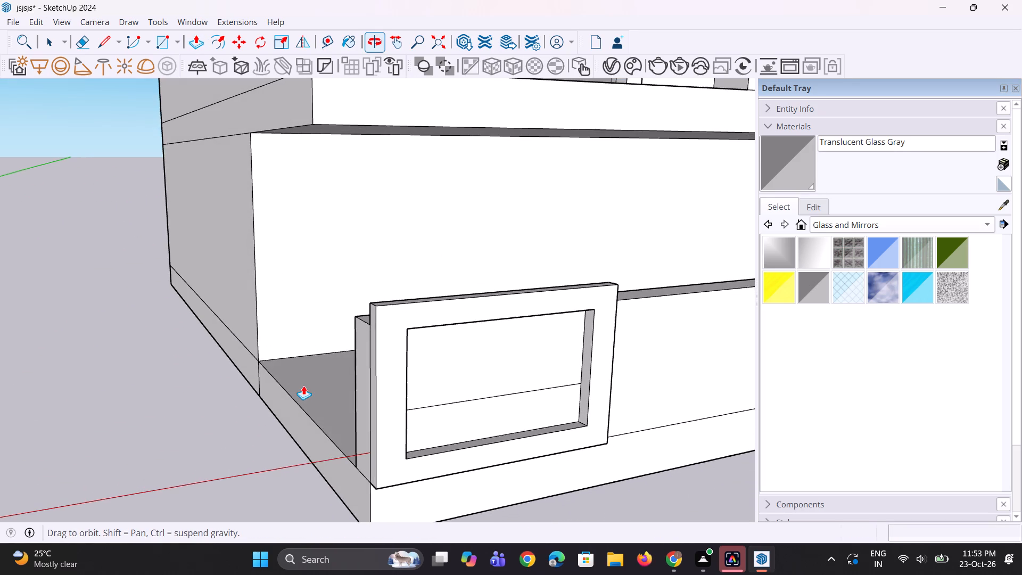
{"action": "scroll", "coordinate": [256, 387], "scroll_direction": "up", "scroll_amount": 3}
{"action": "scroll", "coordinate": [317, 346], "scroll_direction": "up", "scroll_amount": 2}
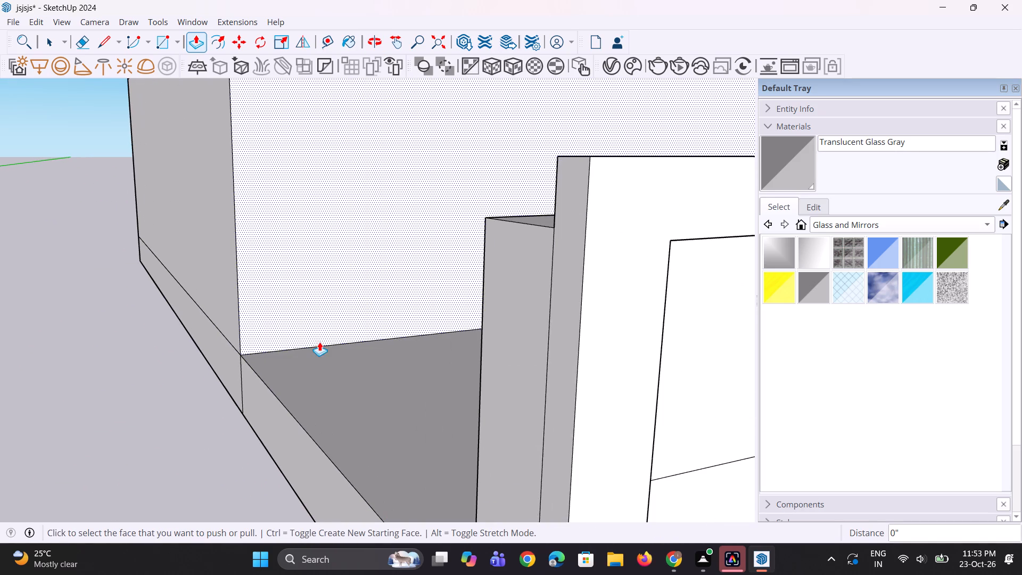
{"action": "left_click", "coordinate": [543, 218]}
{"action": "left_click", "coordinate": [542, 224]}
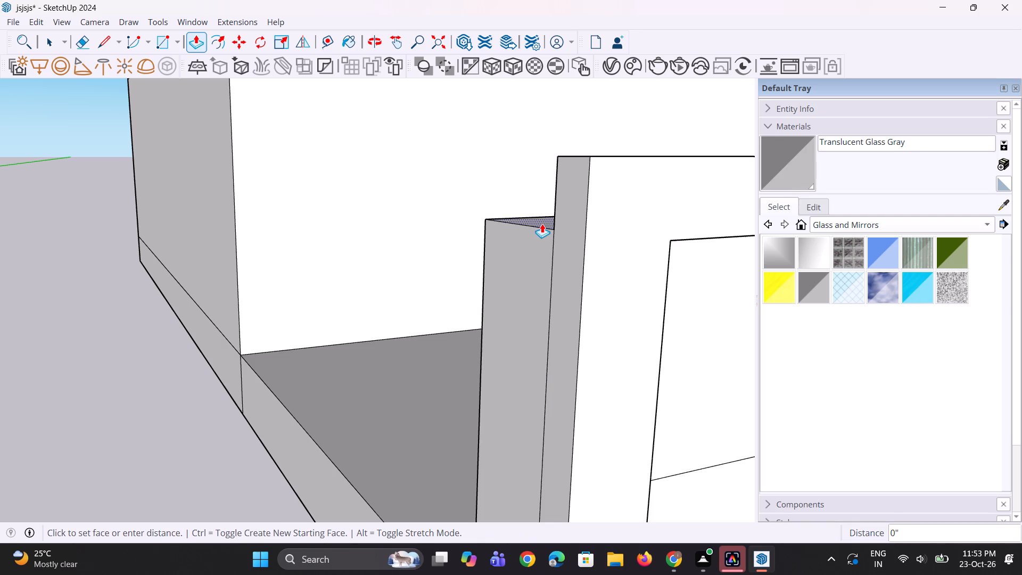
{"action": "left_click", "coordinate": [535, 413]}
Push the top of the wall section behind the frame down another 10 9/16" to the copied line in the opening.
{"action": "scroll", "coordinate": [456, 361], "scroll_direction": "down", "scroll_amount": 2}
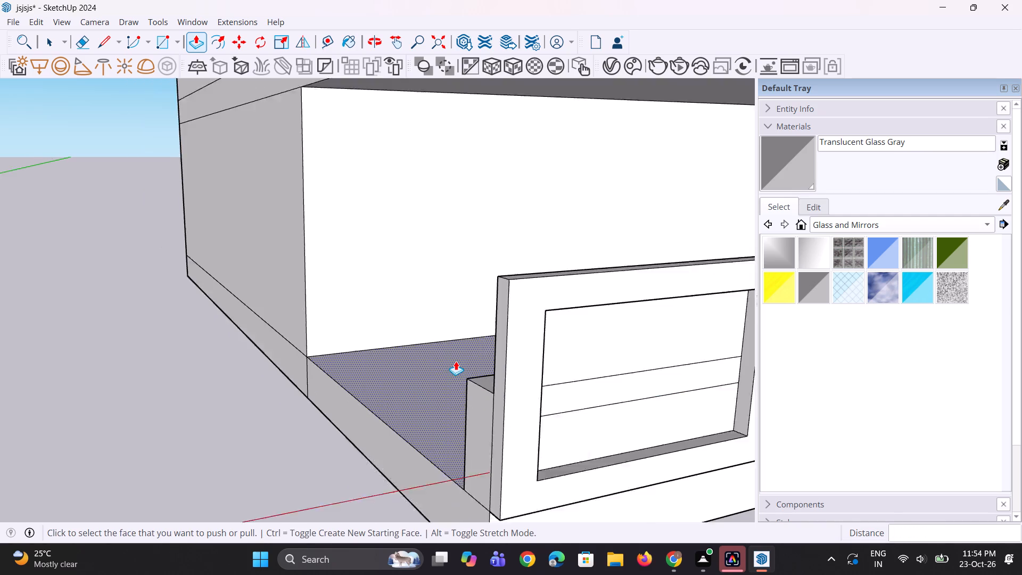
{"action": "scroll", "coordinate": [456, 361], "scroll_direction": "down", "scroll_amount": 5}
{"action": "scroll", "coordinate": [460, 379], "scroll_direction": "up", "scroll_amount": 3}
{"action": "left_click", "coordinate": [487, 374]}
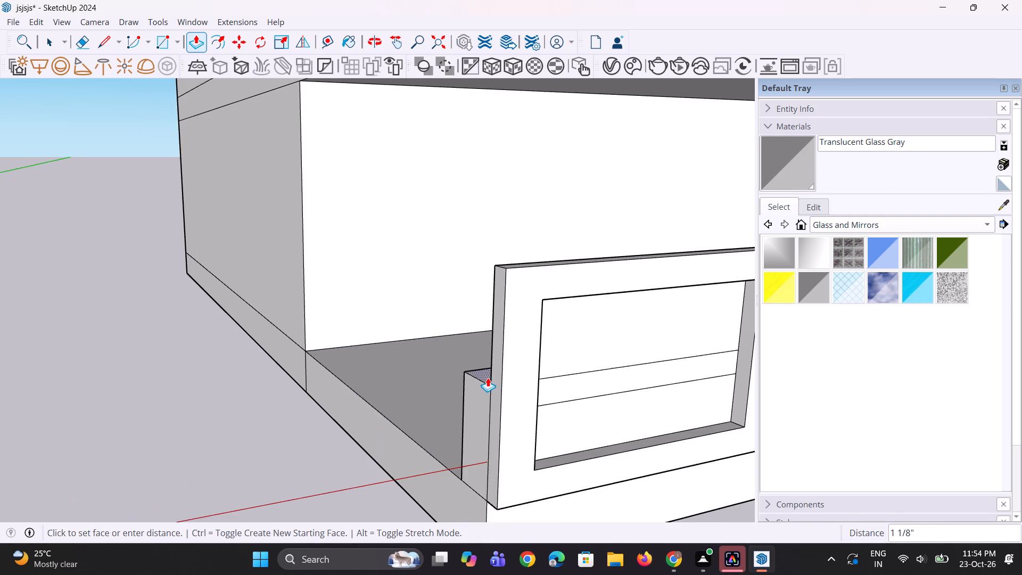
{"action": "left_click", "coordinate": [489, 404]}
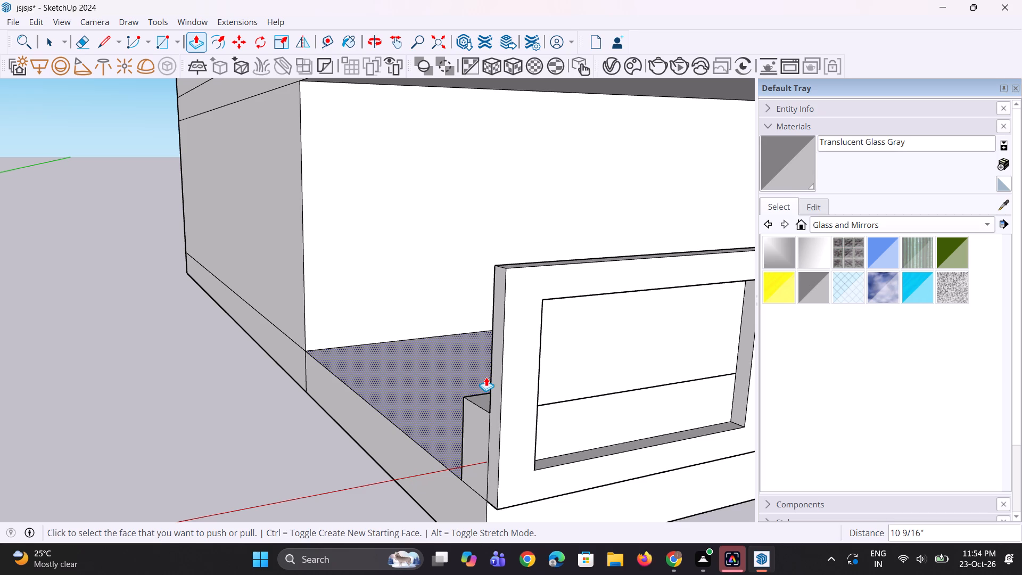
Delete the face above the dividing line inside the frame to open it through.
{"action": "type", "text": "b"}
{"action": "key", "text": "space"}
{"action": "left_click", "coordinate": [578, 379]}
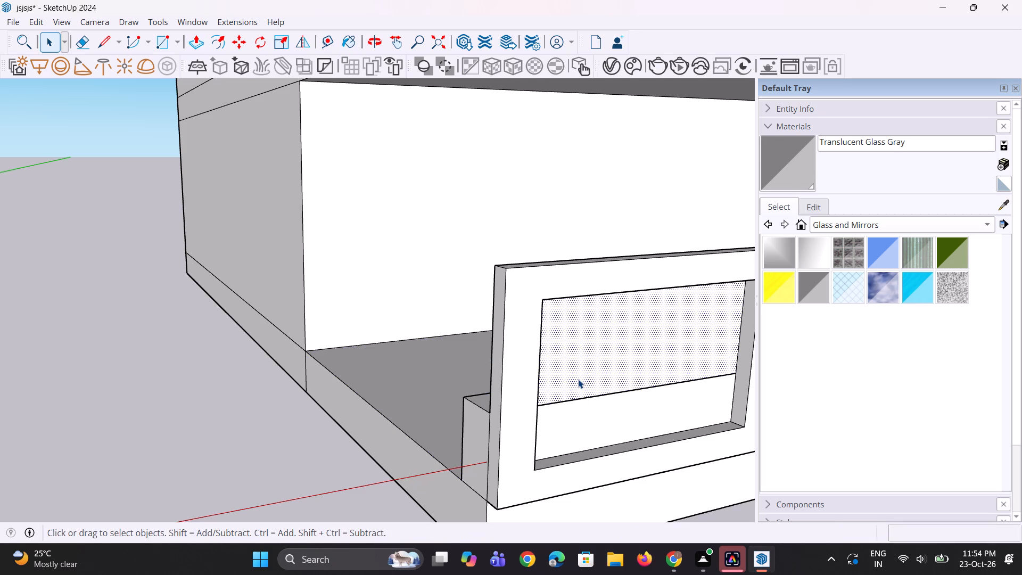
{"action": "key", "text": "Delete"}
Examine the opened frame and the lowered wall behind it from the front and close up.
{"action": "scroll", "coordinate": [614, 346], "scroll_direction": "down", "scroll_amount": 2}
{"action": "middle_click_drag", "start_coordinate": [614, 346], "coordinate": [614, 346]}
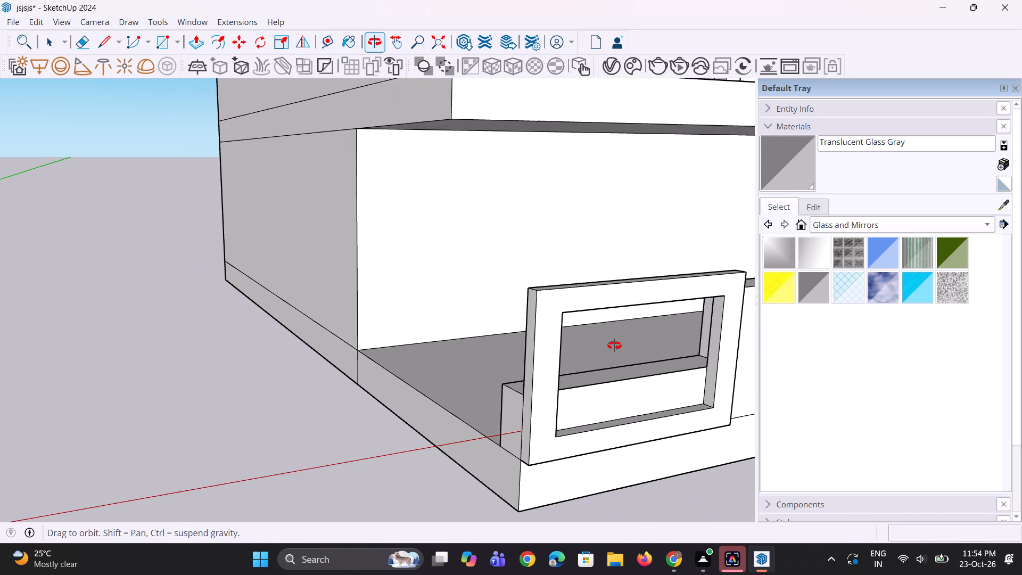
{"action": "middle_click_drag", "start_coordinate": [614, 346], "coordinate": [553, 346]}
{"action": "scroll", "coordinate": [545, 346], "scroll_direction": "down", "scroll_amount": 4}
{"action": "middle_click_drag", "start_coordinate": [546, 363], "coordinate": [483, 354]}
{"action": "scroll", "coordinate": [538, 355], "scroll_direction": "up", "scroll_amount": 1}
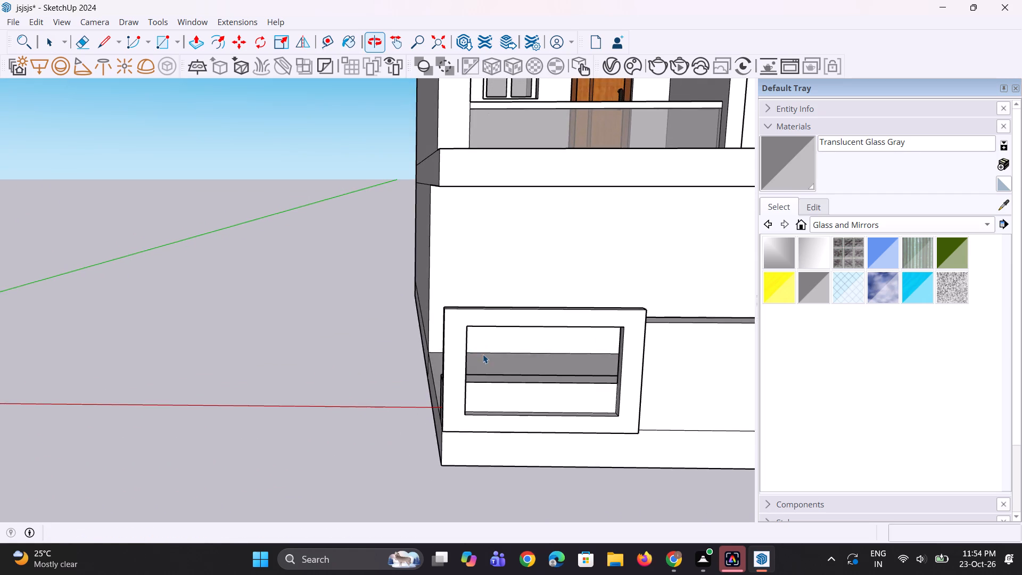
{"action": "scroll", "coordinate": [478, 389], "scroll_direction": "up", "scroll_amount": 10}
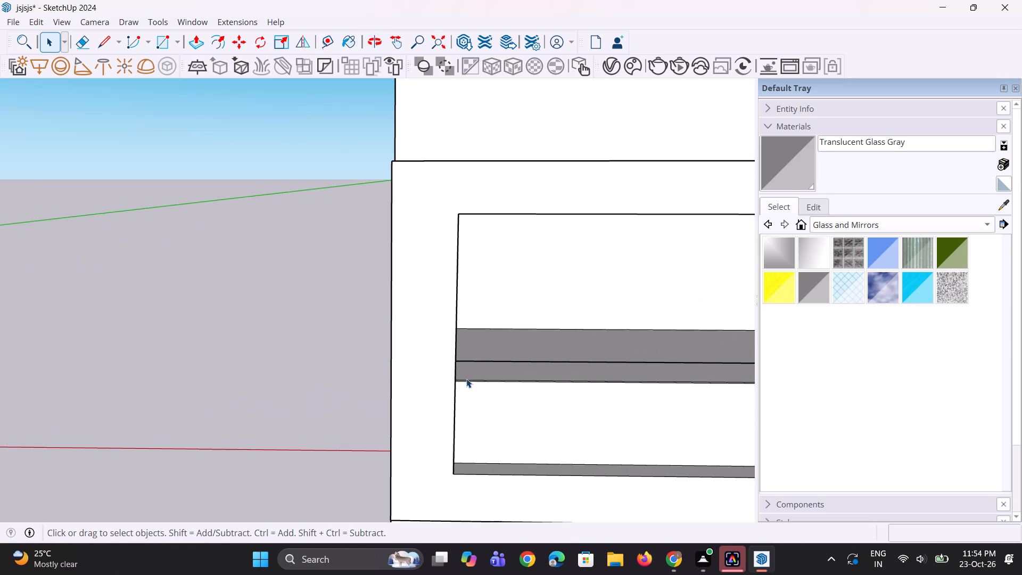
{"action": "middle_click_drag", "start_coordinate": [466, 379], "coordinate": [462, 412]}
{"action": "scroll", "coordinate": [462, 412], "scroll_direction": "up", "scroll_amount": 1}
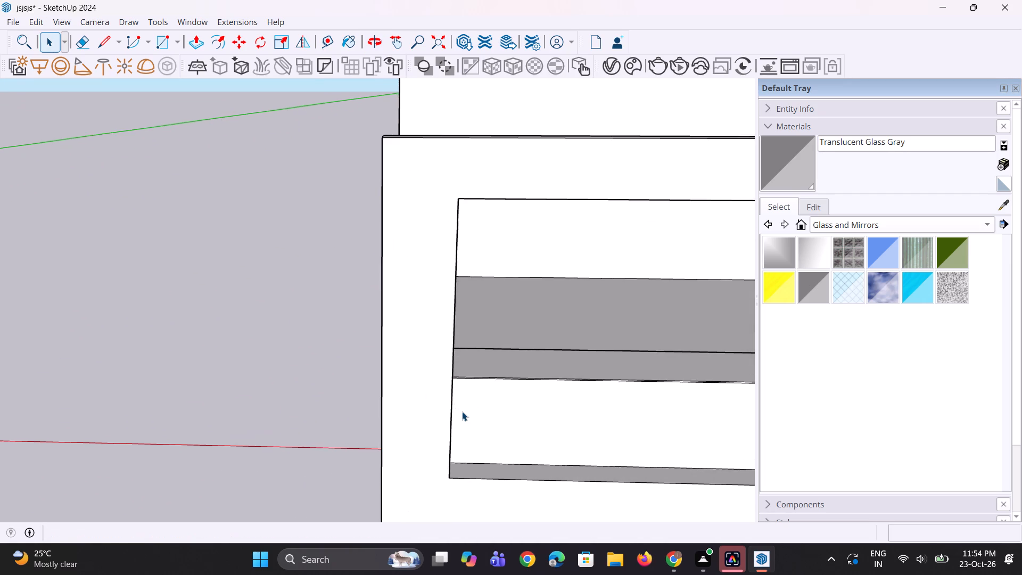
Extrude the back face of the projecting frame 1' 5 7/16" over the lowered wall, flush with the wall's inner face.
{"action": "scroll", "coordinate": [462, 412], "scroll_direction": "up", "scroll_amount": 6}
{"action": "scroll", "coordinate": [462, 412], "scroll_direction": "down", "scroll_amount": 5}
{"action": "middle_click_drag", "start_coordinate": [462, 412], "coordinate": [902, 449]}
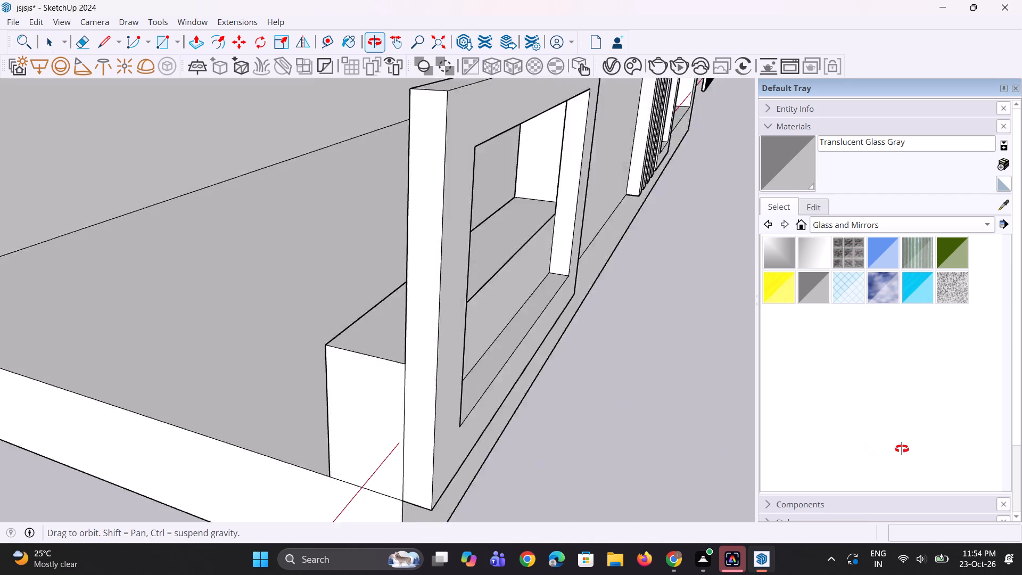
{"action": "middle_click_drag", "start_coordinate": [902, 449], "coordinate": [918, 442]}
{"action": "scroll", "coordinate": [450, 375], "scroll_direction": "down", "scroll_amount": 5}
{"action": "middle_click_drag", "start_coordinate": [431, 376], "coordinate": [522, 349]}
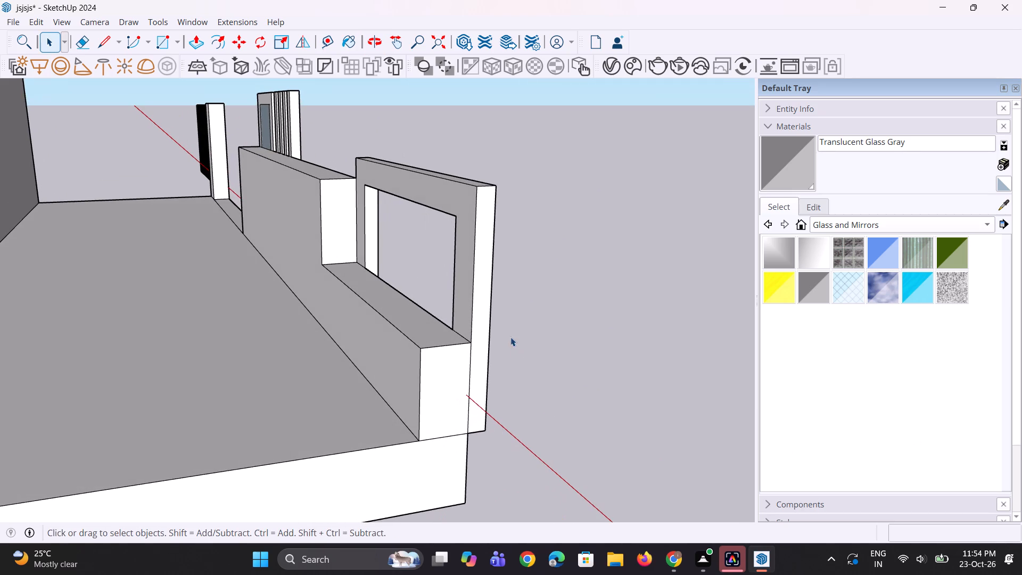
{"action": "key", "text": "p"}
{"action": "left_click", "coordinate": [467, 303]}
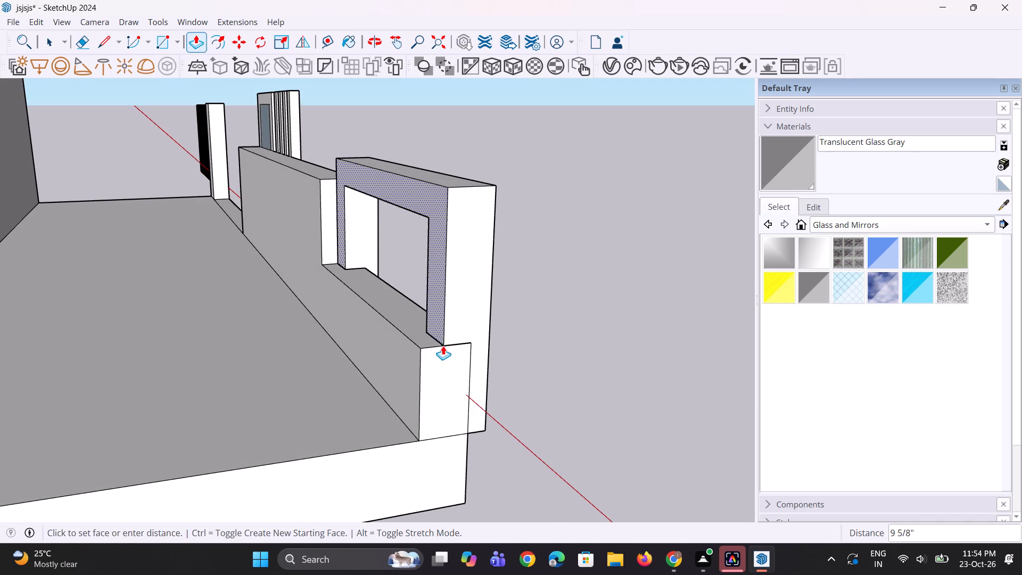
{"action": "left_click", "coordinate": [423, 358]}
Examine the deepened frame and the lowered wall inside its opening from the end, above and the front.
{"action": "middle_click_drag", "start_coordinate": [459, 362], "coordinate": [270, 362]}
{"action": "scroll", "coordinate": [459, 362], "scroll_direction": "up", "scroll_amount": 1}
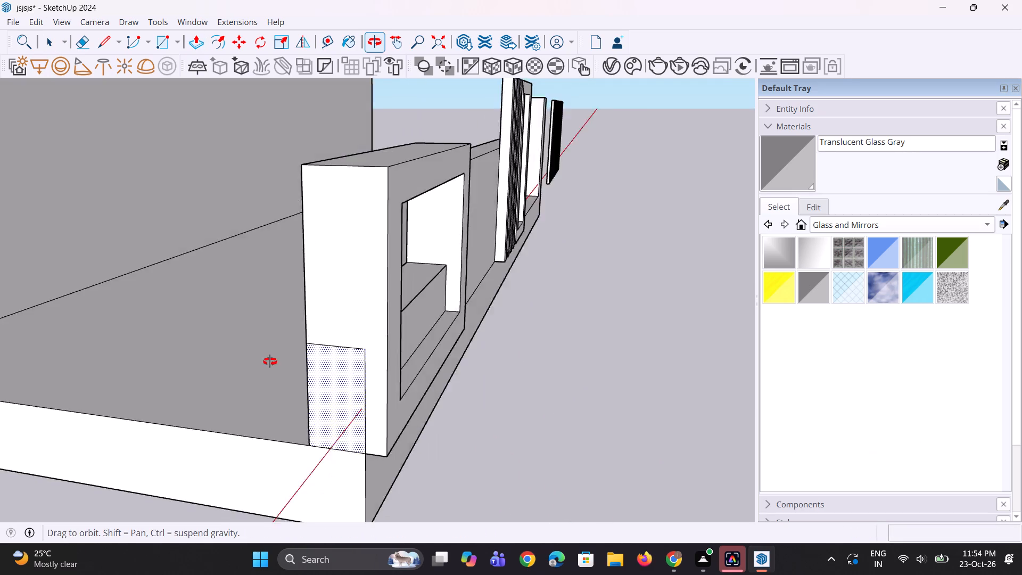
{"action": "middle_click_drag", "start_coordinate": [270, 362], "coordinate": [253, 362]}
{"action": "scroll", "coordinate": [259, 363], "scroll_direction": "down", "scroll_amount": 5}
{"action": "middle_click_drag", "start_coordinate": [337, 361], "coordinate": [221, 328]}
{"action": "scroll", "coordinate": [225, 291], "scroll_direction": "up", "scroll_amount": 3}
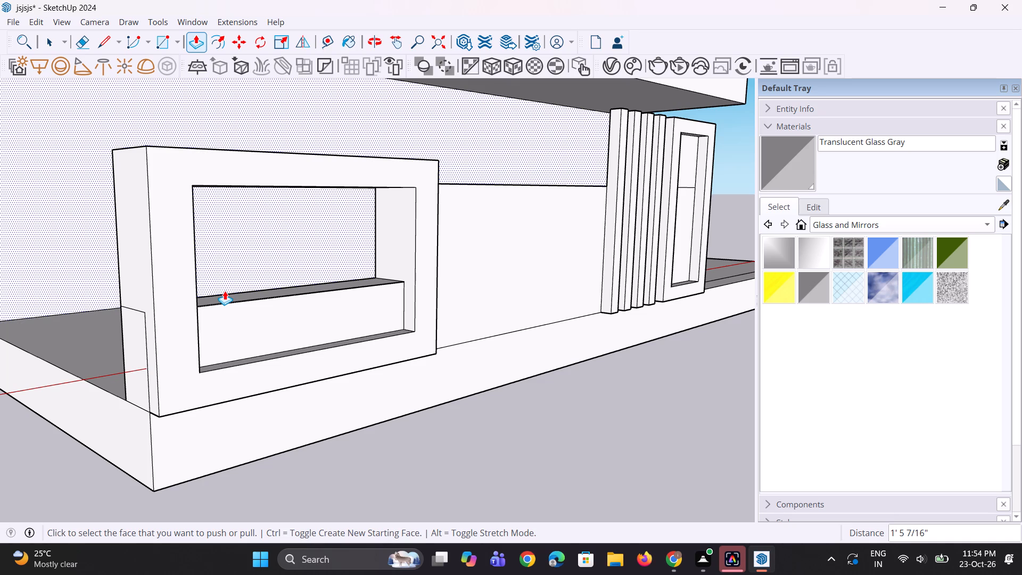
{"action": "scroll", "coordinate": [232, 271], "scroll_direction": "down", "scroll_amount": 4}
{"action": "middle_click_drag", "start_coordinate": [251, 303], "coordinate": [159, 383]}
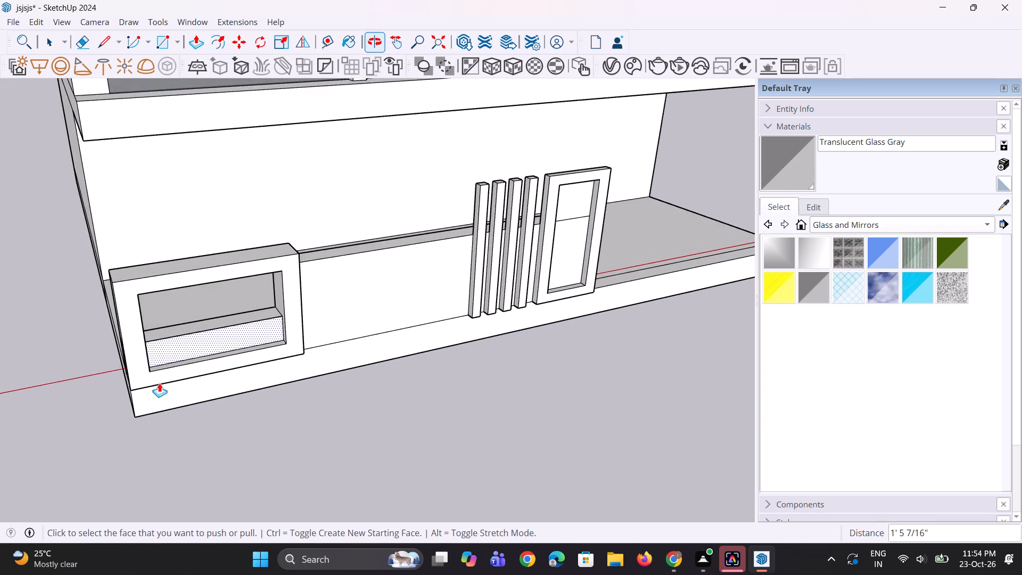
{"action": "scroll", "coordinate": [154, 338], "scroll_direction": "up", "scroll_amount": 3}
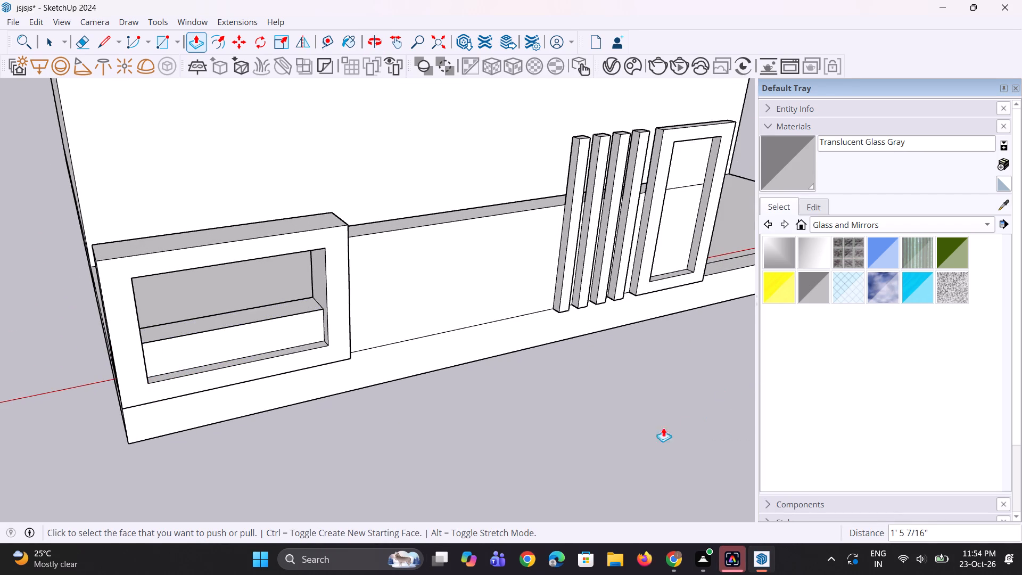
{"action": "scroll", "coordinate": [390, 356], "scroll_direction": "down", "scroll_amount": 3}
{"action": "middle_click_drag", "start_coordinate": [367, 393], "coordinate": [234, 324]}
{"action": "scroll", "coordinate": [177, 285], "scroll_direction": "up", "scroll_amount": 10}
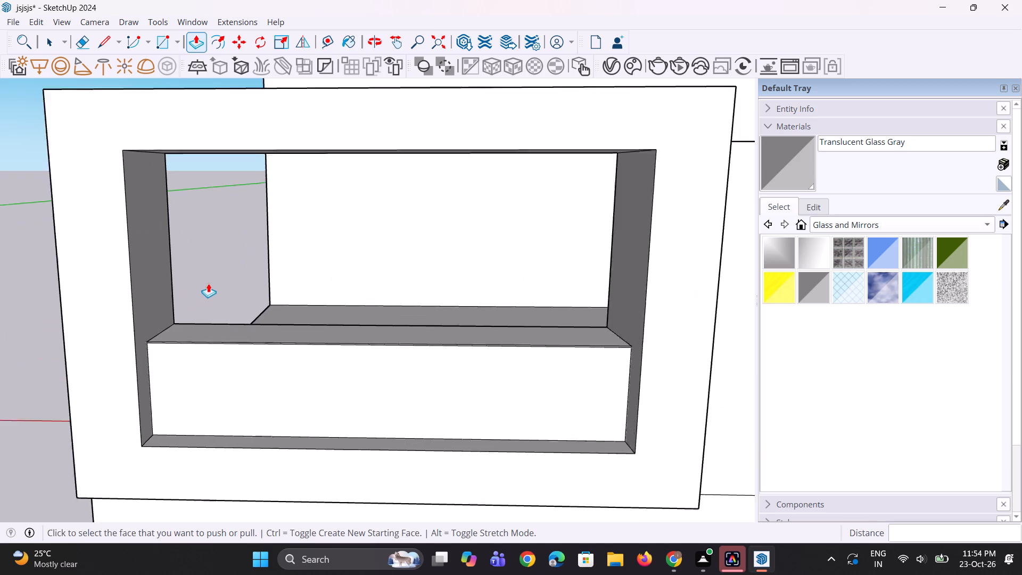
{"action": "middle_click_drag", "start_coordinate": [208, 283], "coordinate": [211, 331]}
{"action": "scroll", "coordinate": [188, 400], "scroll_direction": "up", "scroll_amount": 2}
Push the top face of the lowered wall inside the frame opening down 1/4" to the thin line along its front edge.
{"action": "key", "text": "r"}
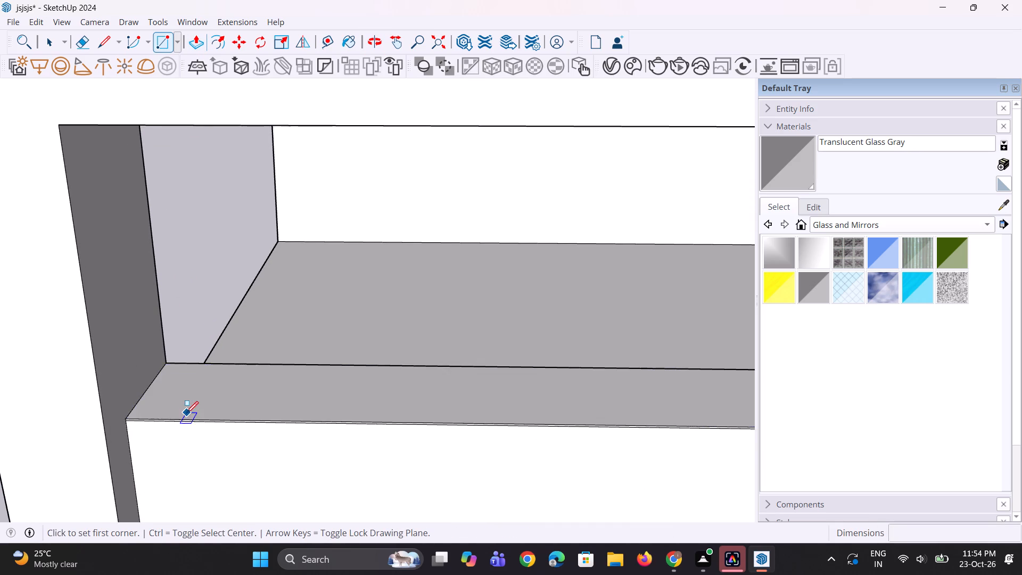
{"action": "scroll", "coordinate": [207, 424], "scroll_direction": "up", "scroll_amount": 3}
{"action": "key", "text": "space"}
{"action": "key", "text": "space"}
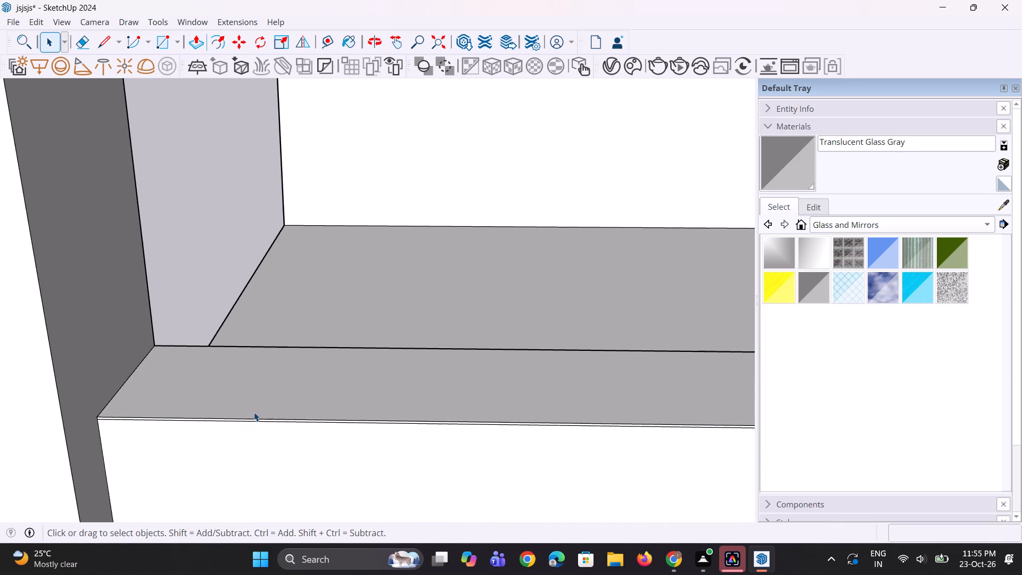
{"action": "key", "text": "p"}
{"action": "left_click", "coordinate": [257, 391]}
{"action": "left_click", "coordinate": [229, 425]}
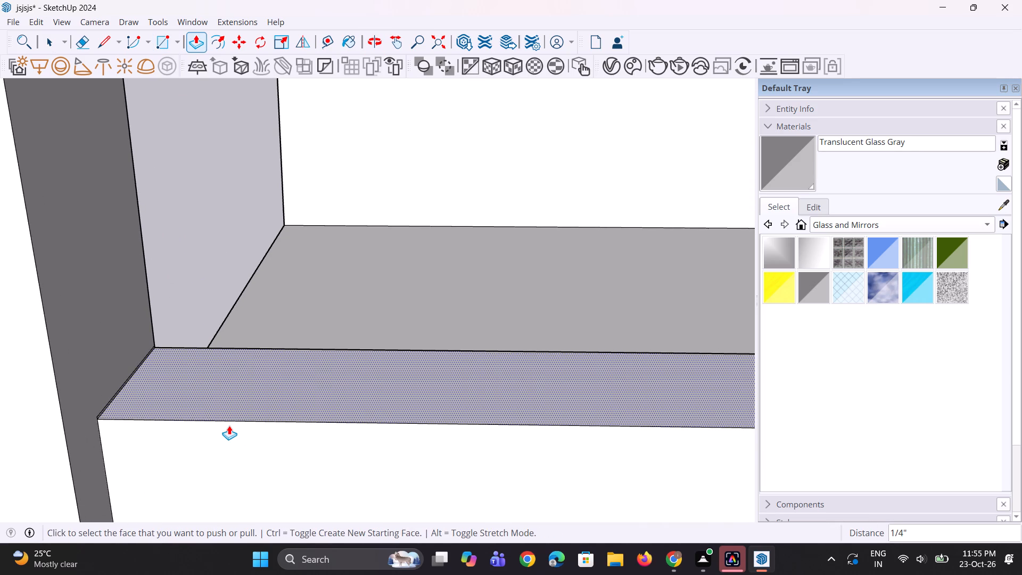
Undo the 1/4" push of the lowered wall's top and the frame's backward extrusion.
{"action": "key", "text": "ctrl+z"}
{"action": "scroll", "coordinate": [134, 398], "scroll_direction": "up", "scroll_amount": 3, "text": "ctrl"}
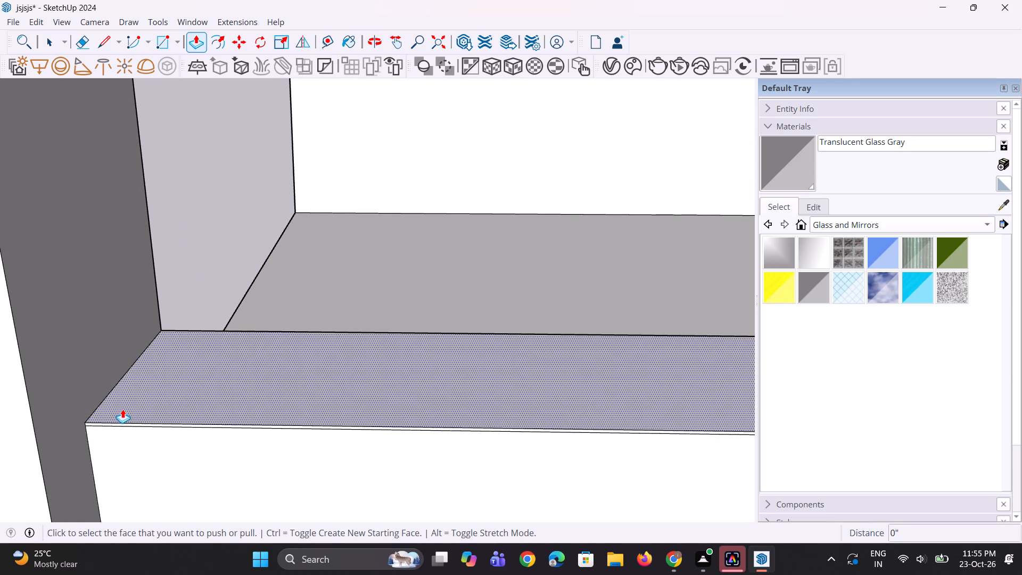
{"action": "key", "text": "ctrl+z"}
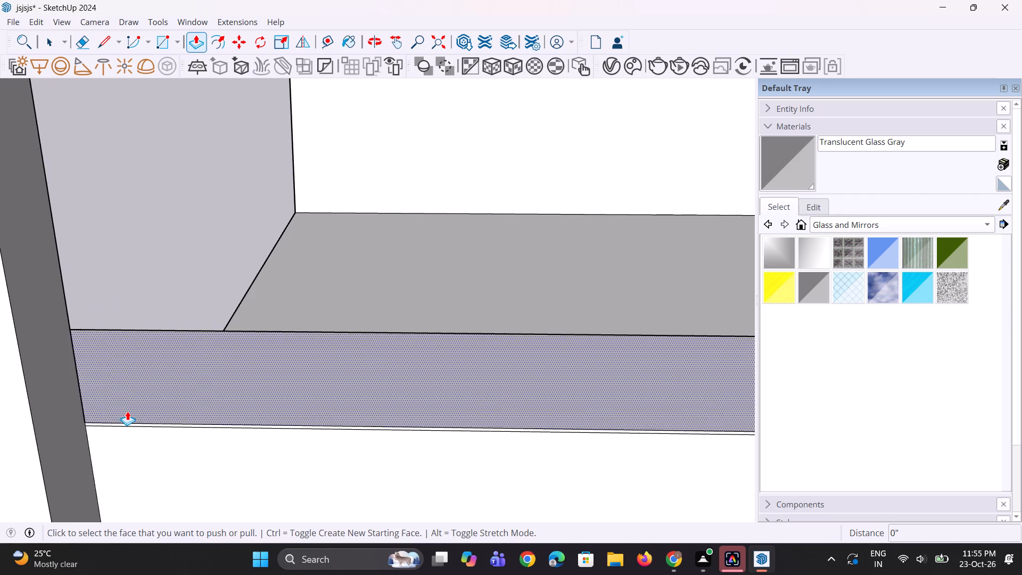
Extrude the frame's back face 1' 5 7/16" across the lowered wall's top, ending flush with the wall's inner face.
{"action": "scroll", "coordinate": [127, 411], "scroll_direction": "down", "scroll_amount": 15}
{"action": "middle_click_drag", "start_coordinate": [130, 431], "coordinate": [467, 410]}
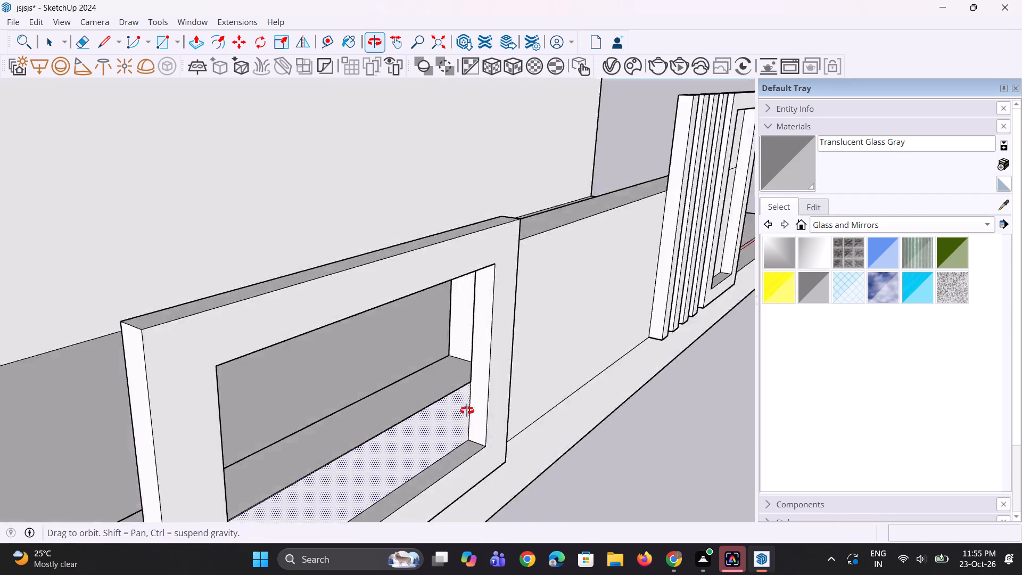
{"action": "middle_click_drag", "start_coordinate": [467, 410], "coordinate": [662, 362]}
{"action": "left_click", "coordinate": [590, 443]}
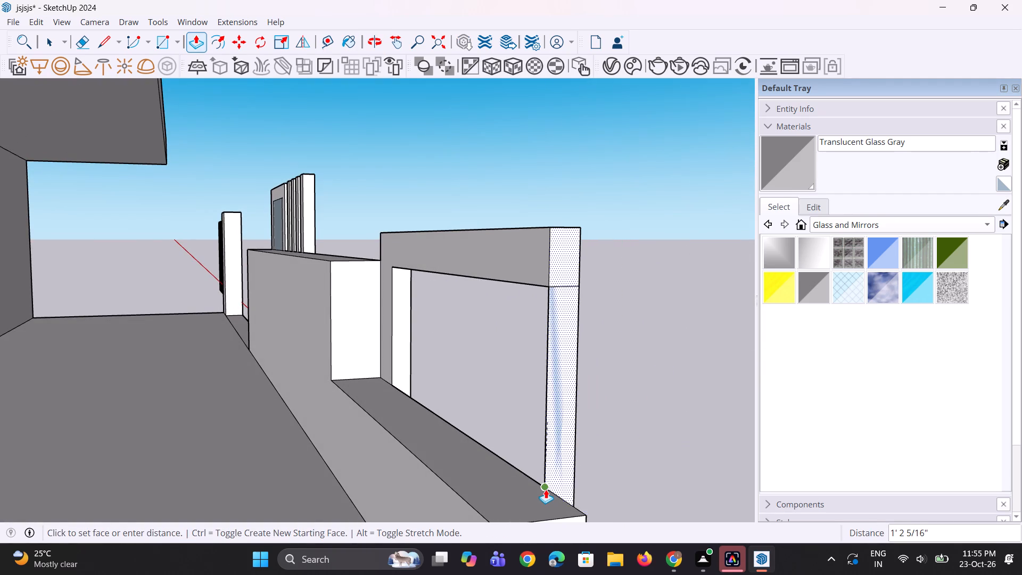
{"action": "key", "text": "Escape"}
{"action": "left_click", "coordinate": [563, 433]}
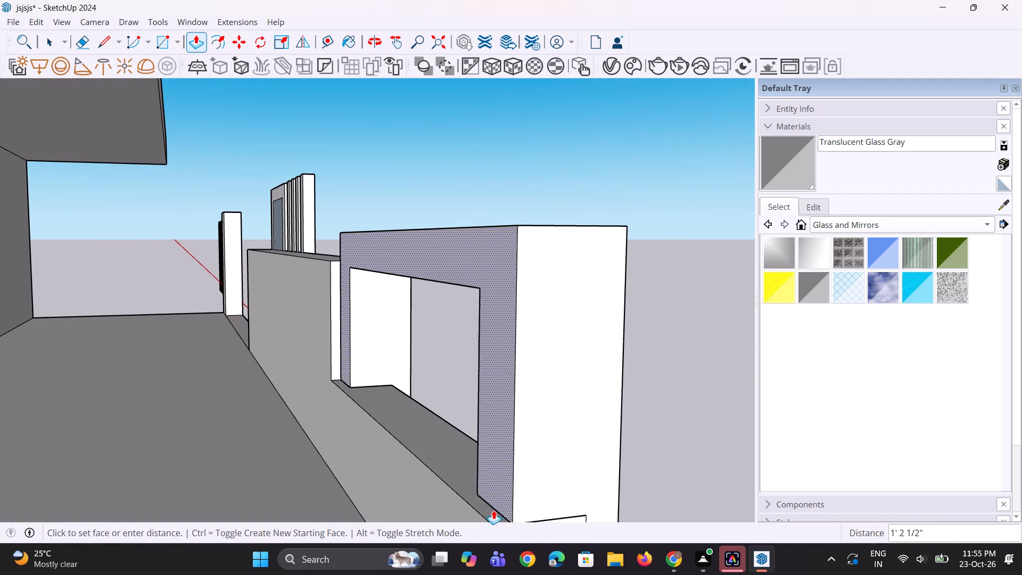
{"action": "middle_click_drag", "start_coordinate": [457, 445], "coordinate": [463, 390]}
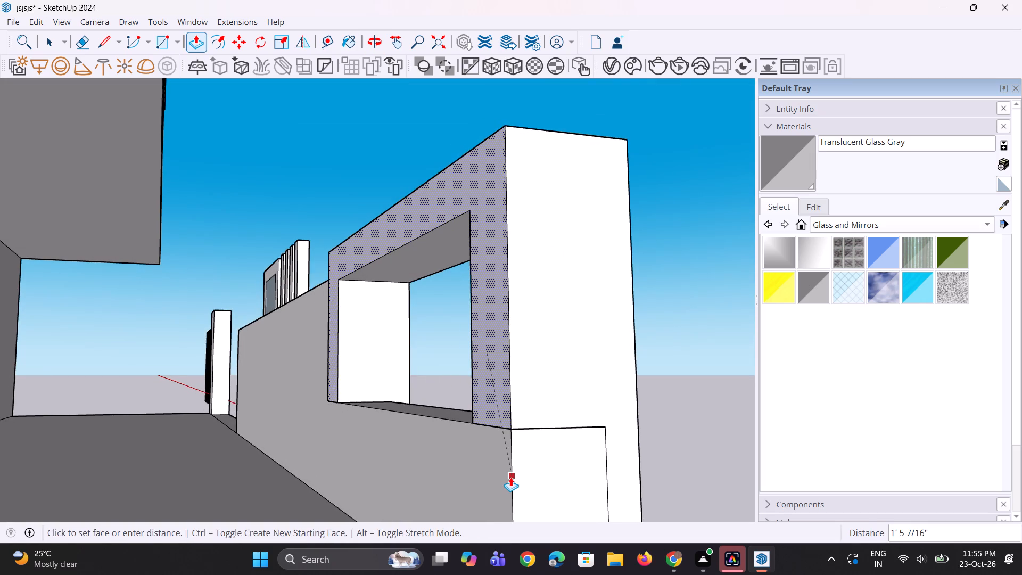
{"action": "left_click", "coordinate": [510, 477]}
Examine the deepened frame, its opening and the adjoining boundary wall from the end and the front.
{"action": "scroll", "coordinate": [509, 474], "scroll_direction": "down", "scroll_amount": 4}
{"action": "middle_click_drag", "start_coordinate": [552, 451], "coordinate": [350, 478]}
{"action": "scroll", "coordinate": [380, 462], "scroll_direction": "down", "scroll_amount": 4}
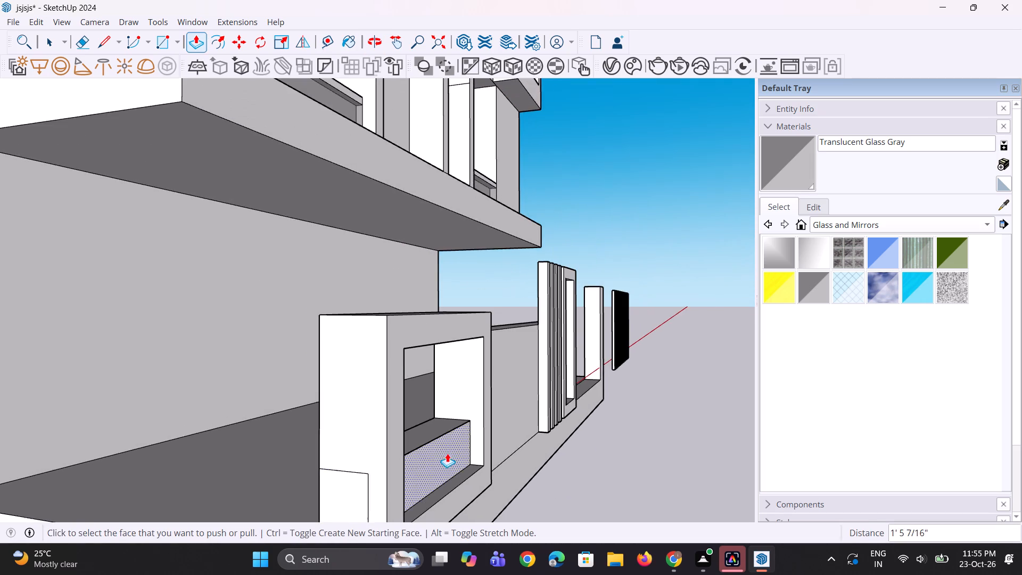
{"action": "middle_click_drag", "start_coordinate": [448, 453], "coordinate": [283, 470]}
{"action": "scroll", "coordinate": [312, 447], "scroll_direction": "down", "scroll_amount": 4}
{"action": "middle_click_drag", "start_coordinate": [332, 438], "coordinate": [260, 473]}
{"action": "scroll", "coordinate": [208, 427], "scroll_direction": "up", "scroll_amount": 3}
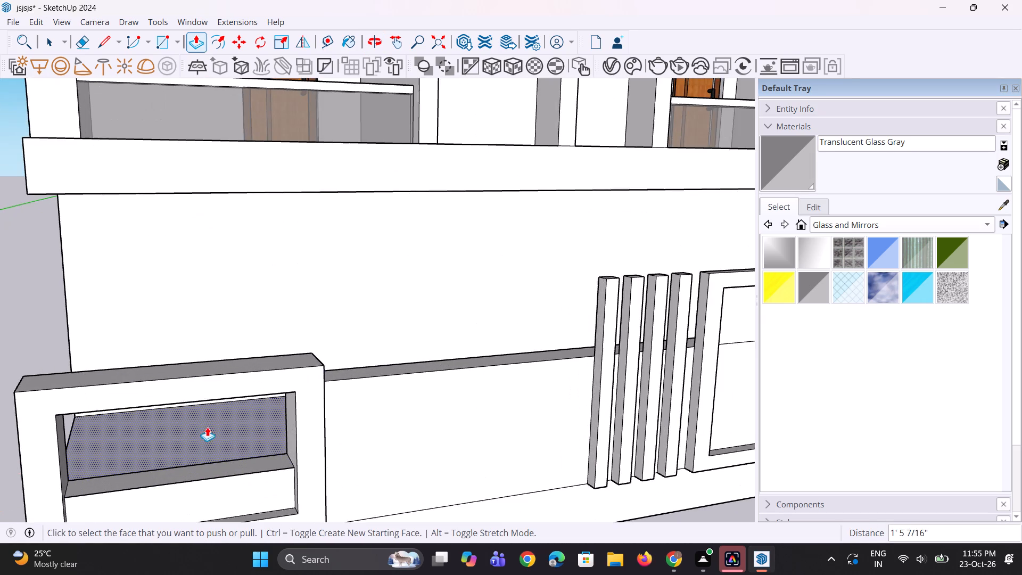
{"action": "scroll", "coordinate": [179, 454], "scroll_direction": "up", "scroll_amount": 1}
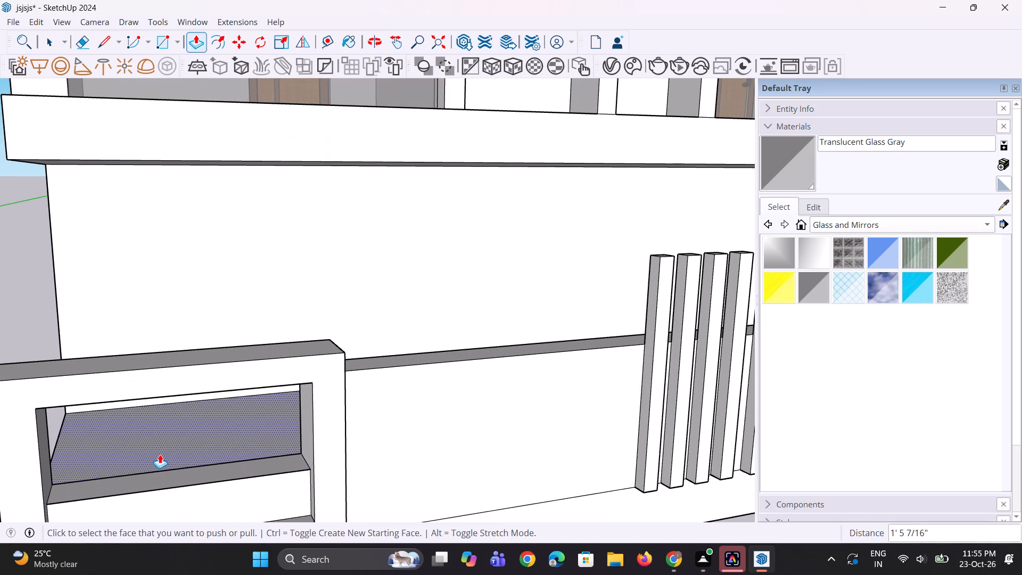
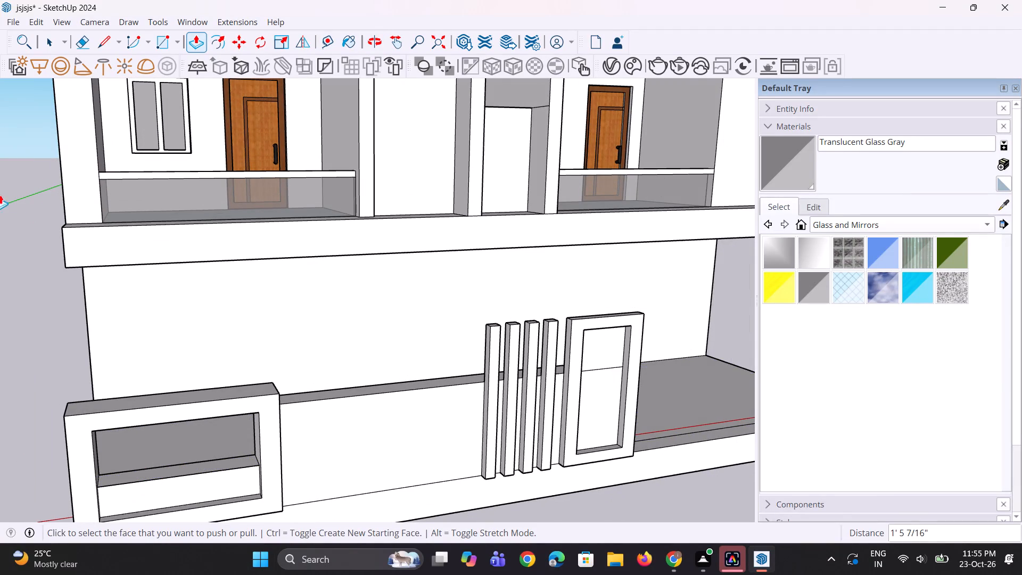
Push the top face of the lowered wall inside the frame opening down 1/4" to meet its front edge line.
{"action": "scroll", "coordinate": [216, 236], "scroll_direction": "down", "scroll_amount": 4}
{"action": "scroll", "coordinate": [160, 467], "scroll_direction": "up", "scroll_amount": 5}
{"action": "scroll", "coordinate": [135, 389], "scroll_direction": "up", "scroll_amount": 12}
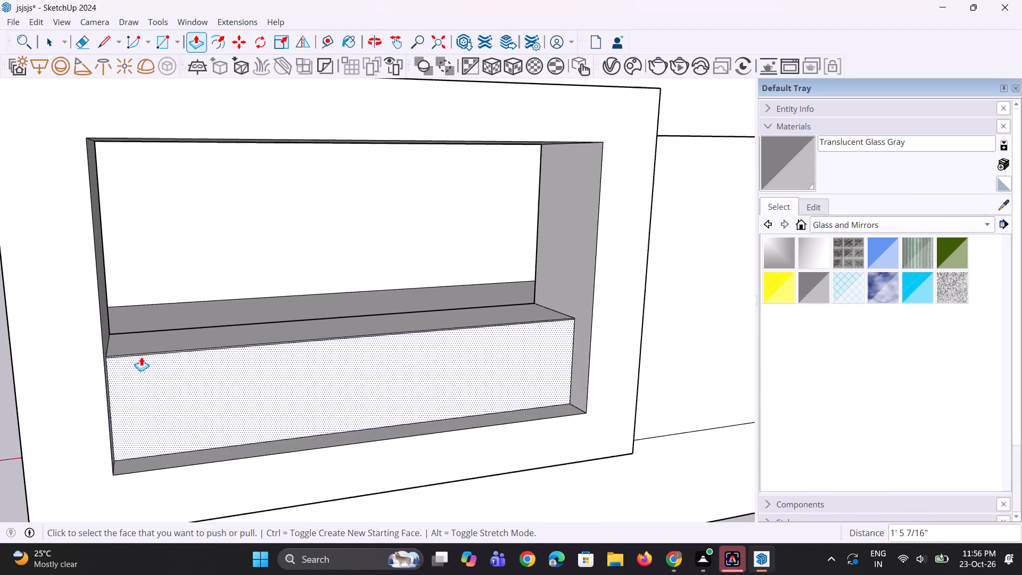
{"action": "scroll", "coordinate": [141, 357], "scroll_direction": "up", "scroll_amount": 15}
{"action": "left_click", "coordinate": [113, 331]}
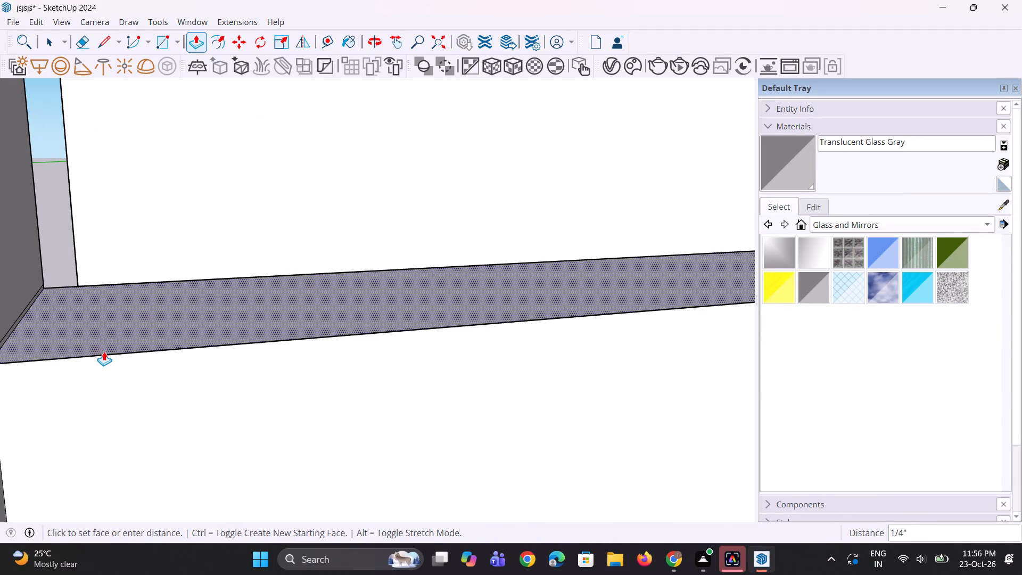
{"action": "left_click", "coordinate": [96, 354]}
Erase the leftover thin edges on the frame's inner side face at the end of the lowered wall farthest from the slats.
{"action": "scroll", "coordinate": [63, 338], "scroll_direction": "down", "scroll_amount": 4}
{"action": "scroll", "coordinate": [38, 343], "scroll_direction": "up", "scroll_amount": 5}
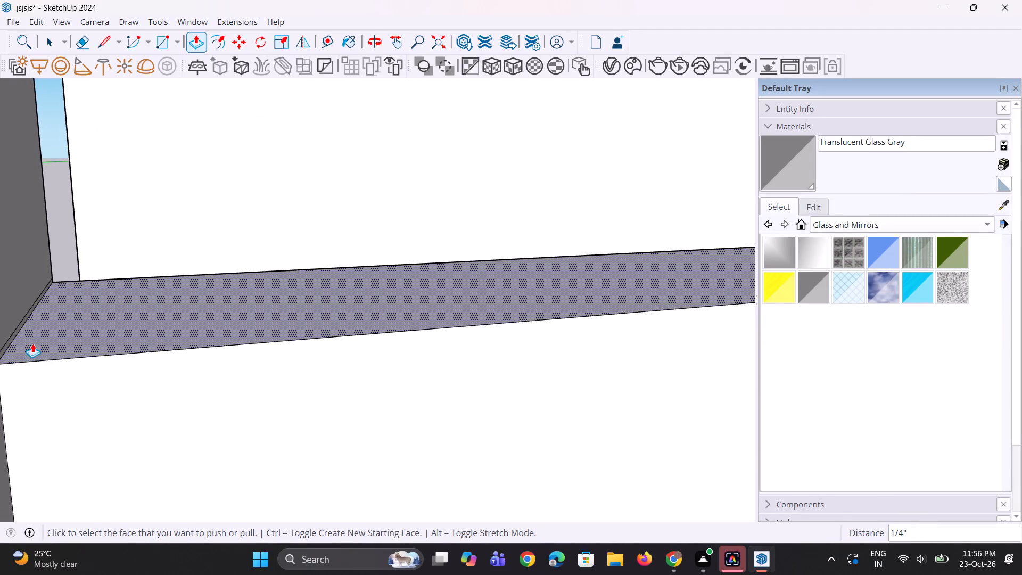
{"action": "scroll", "coordinate": [32, 343], "scroll_direction": "up", "scroll_amount": 1}
{"action": "key", "text": "e"}
{"action": "scroll", "coordinate": [110, 329], "scroll_direction": "down", "scroll_amount": 4}
{"action": "scroll", "coordinate": [38, 336], "scroll_direction": "up", "scroll_amount": 8}
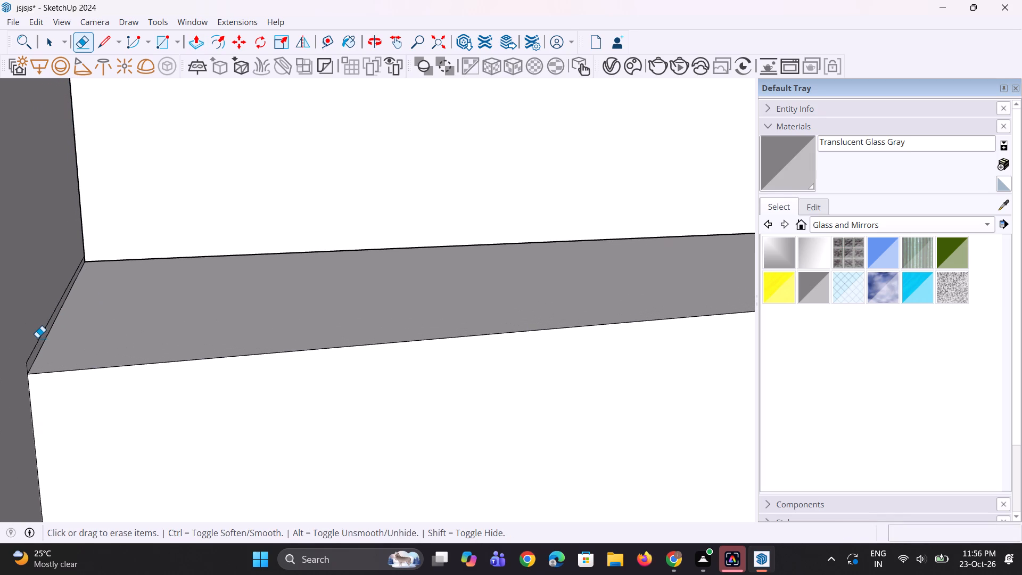
{"action": "left_click", "coordinate": [37, 342]}
{"action": "scroll", "coordinate": [33, 366], "scroll_direction": "up", "scroll_amount": 6}
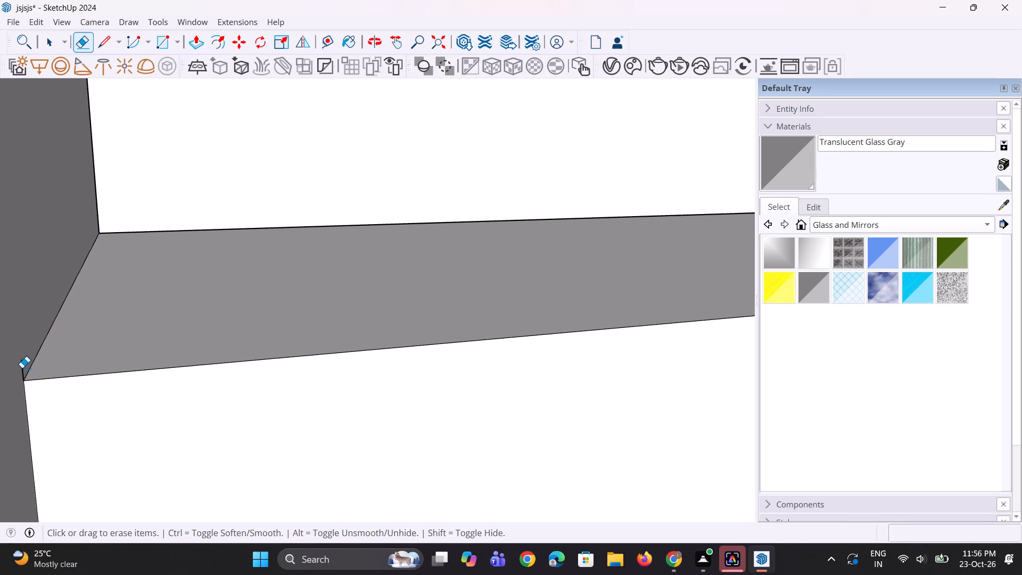
{"action": "left_click", "coordinate": [22, 368]}
{"action": "scroll", "coordinate": [25, 368], "scroll_direction": "down", "scroll_amount": 6}
{"action": "scroll", "coordinate": [40, 354], "scroll_direction": "down", "scroll_amount": 20}
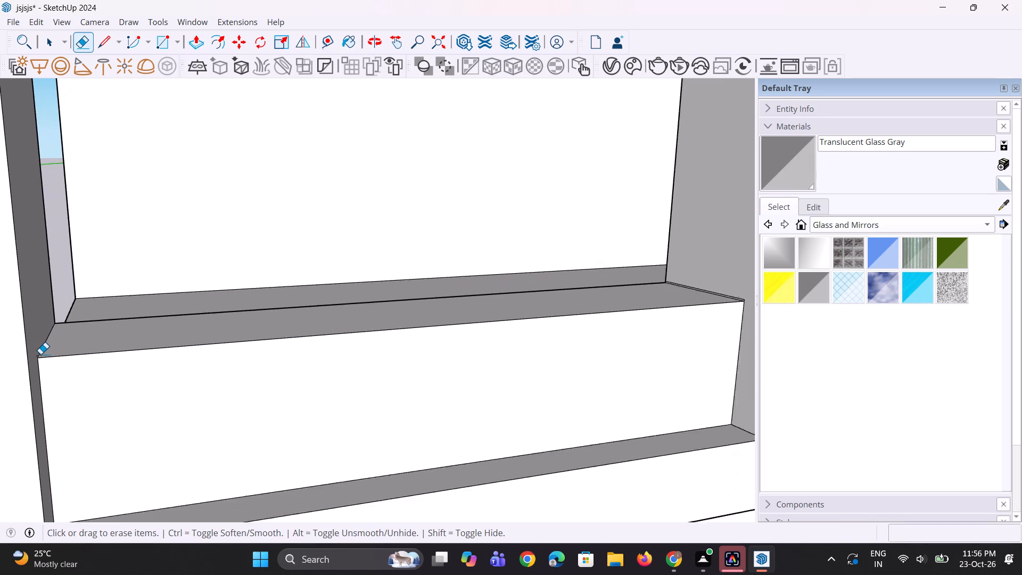
Erase the leftover edge on the frame's inner side face at the end of the lowered wall nearest the slats.
{"action": "scroll", "coordinate": [40, 354], "scroll_direction": "down", "scroll_amount": 2}
{"action": "scroll", "coordinate": [454, 331], "scroll_direction": "up", "scroll_amount": 3}
{"action": "scroll", "coordinate": [680, 275], "scroll_direction": "up", "scroll_amount": 10}
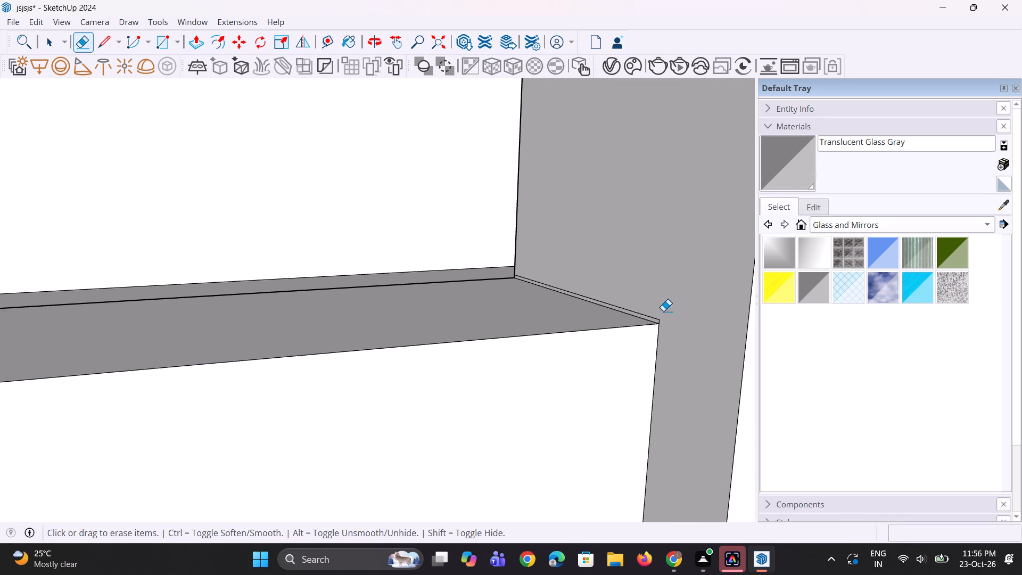
{"action": "scroll", "coordinate": [663, 311], "scroll_direction": "up", "scroll_amount": 5}
{"action": "left_click", "coordinate": [660, 323]}
{"action": "scroll", "coordinate": [660, 323], "scroll_direction": "down", "scroll_amount": 18}
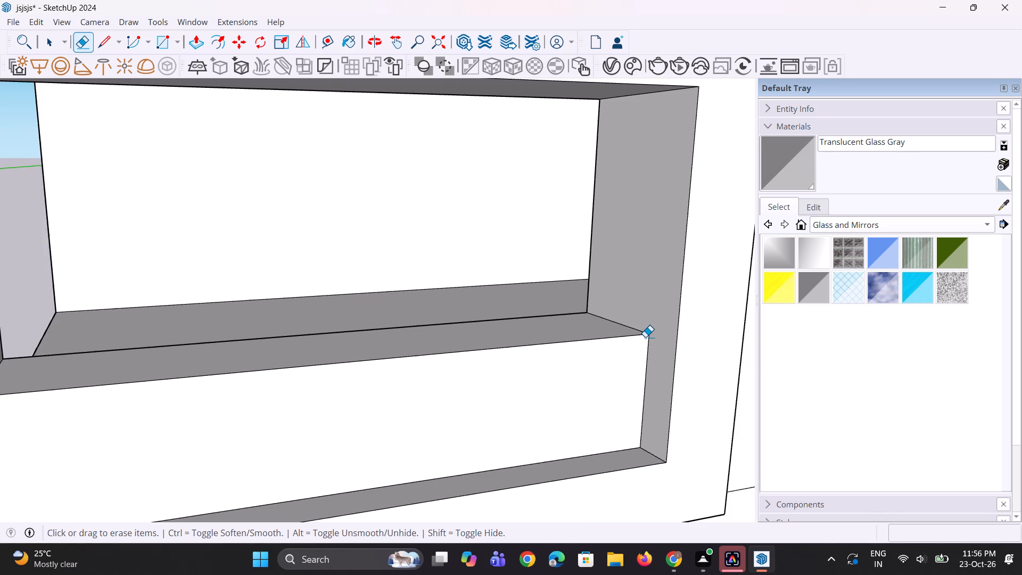
{"action": "scroll", "coordinate": [645, 337], "scroll_direction": "down", "scroll_amount": 9}
Draw a small rectangle on the lowered wall's top, near the frame's inner side farthest from the slats.
{"action": "scroll", "coordinate": [535, 365], "scroll_direction": "up", "scroll_amount": 1}
{"action": "middle_click_drag", "start_coordinate": [535, 365], "coordinate": [383, 414]}
{"action": "scroll", "coordinate": [323, 362], "scroll_direction": "up", "scroll_amount": 3}
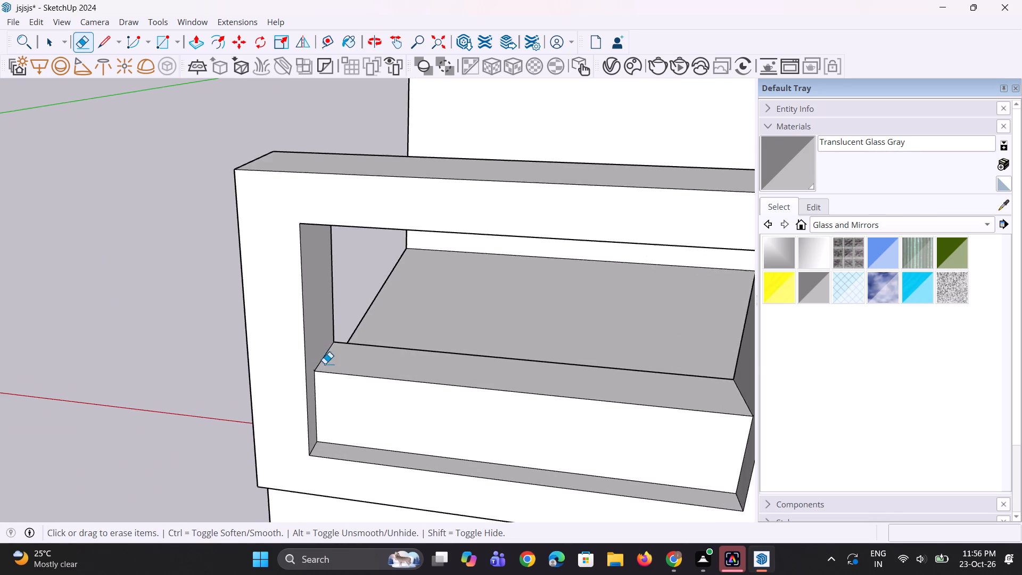
{"action": "scroll", "coordinate": [325, 364], "scroll_direction": "up", "scroll_amount": 2}
{"action": "key", "text": "r"}
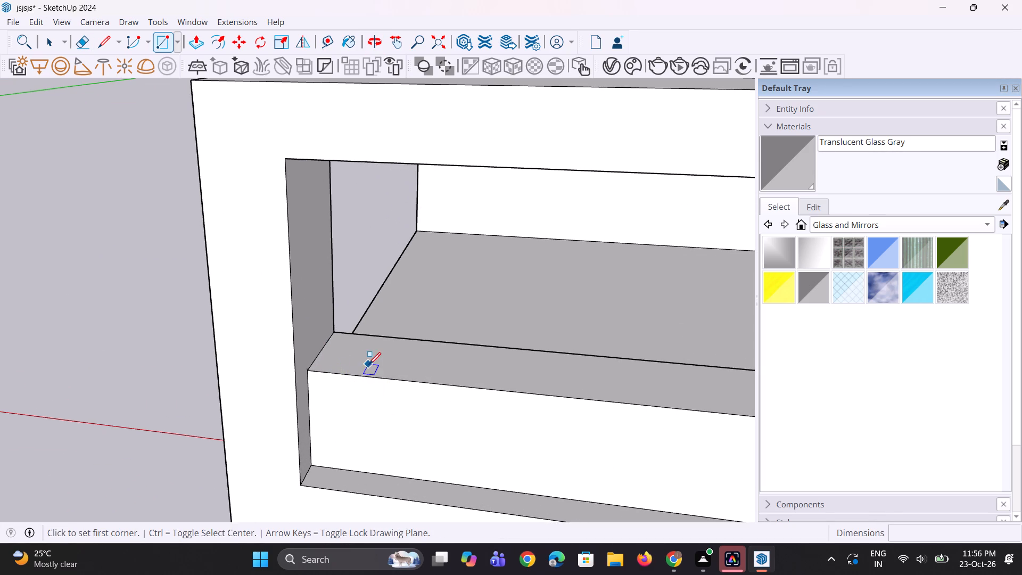
{"action": "scroll", "coordinate": [371, 357], "scroll_direction": "up", "scroll_amount": 5}
{"action": "left_click", "coordinate": [314, 344]}
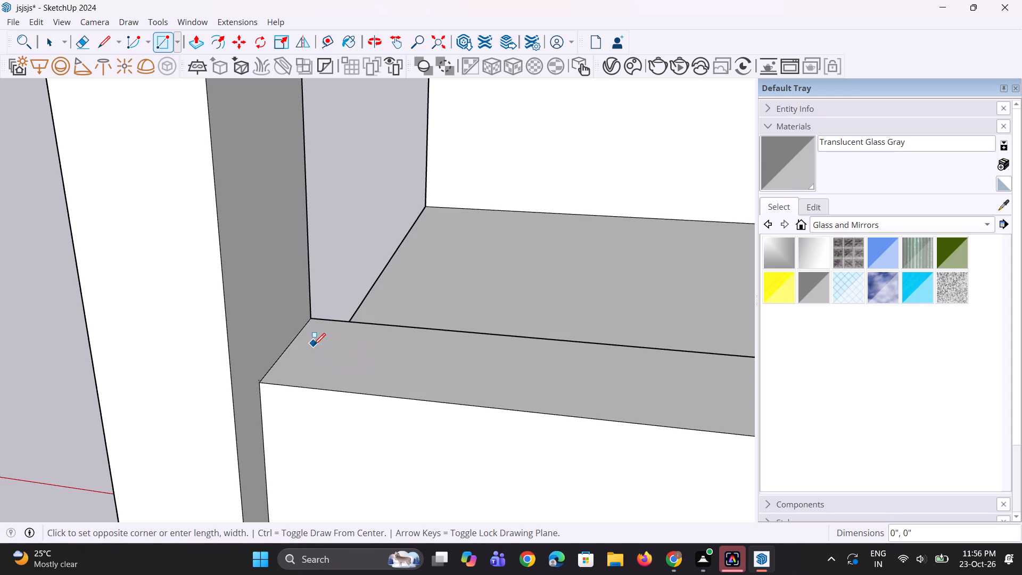
{"action": "left_click", "coordinate": [334, 358]}
{"action": "scroll", "coordinate": [332, 374], "scroll_direction": "down", "scroll_amount": 4}
{"action": "key", "text": "space"}
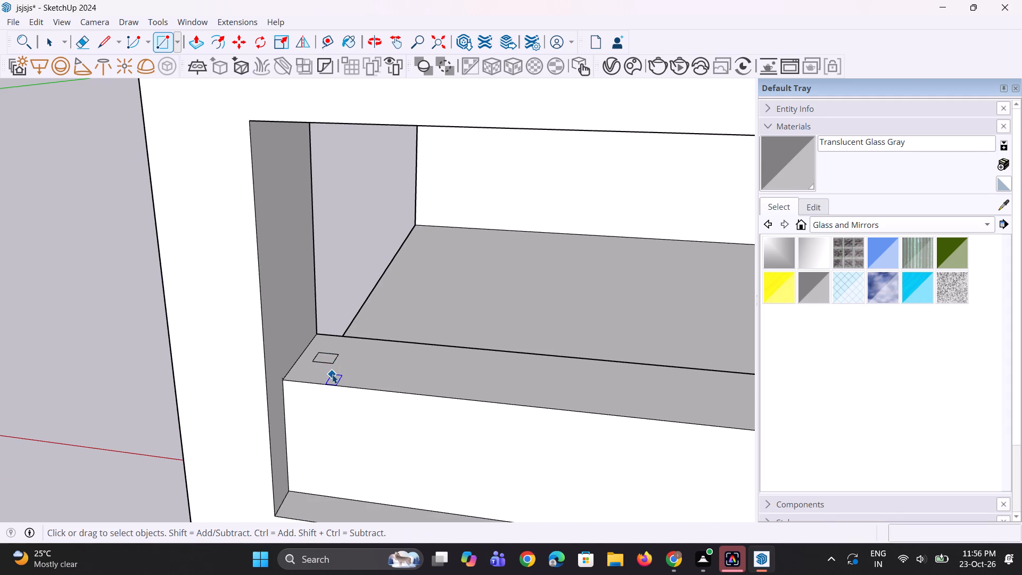
{"action": "key", "text": "space"}
{"action": "key", "text": "space"}
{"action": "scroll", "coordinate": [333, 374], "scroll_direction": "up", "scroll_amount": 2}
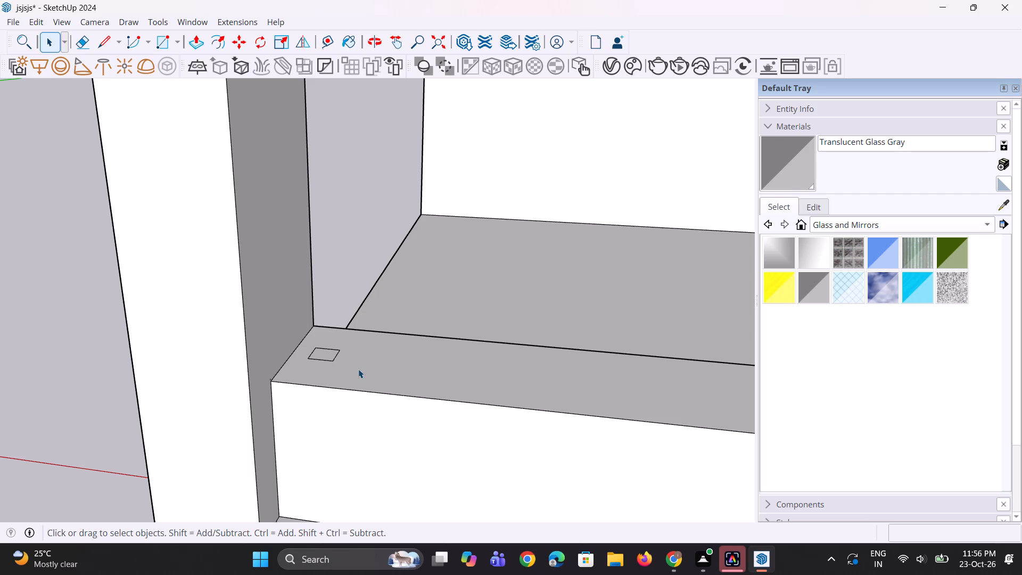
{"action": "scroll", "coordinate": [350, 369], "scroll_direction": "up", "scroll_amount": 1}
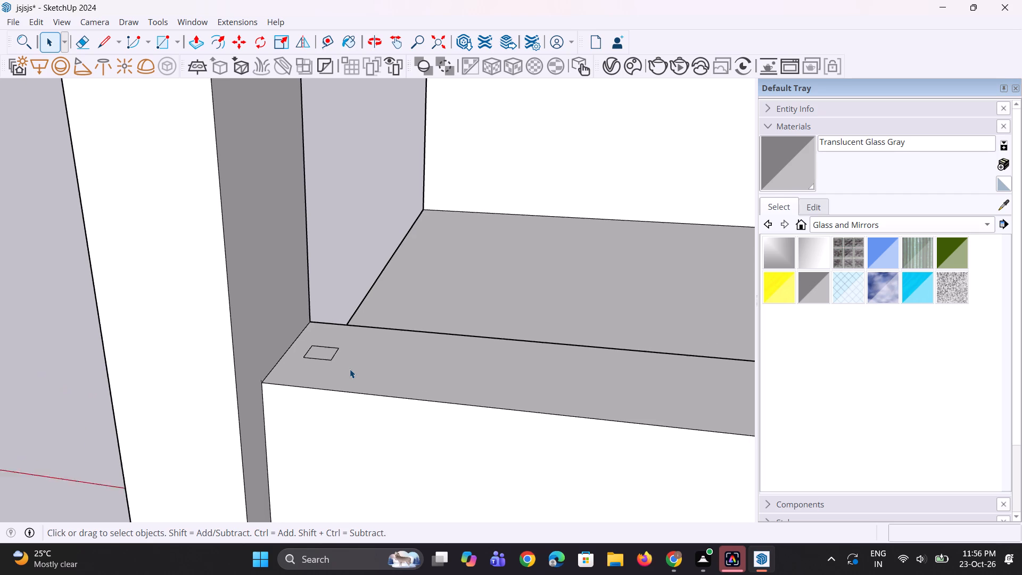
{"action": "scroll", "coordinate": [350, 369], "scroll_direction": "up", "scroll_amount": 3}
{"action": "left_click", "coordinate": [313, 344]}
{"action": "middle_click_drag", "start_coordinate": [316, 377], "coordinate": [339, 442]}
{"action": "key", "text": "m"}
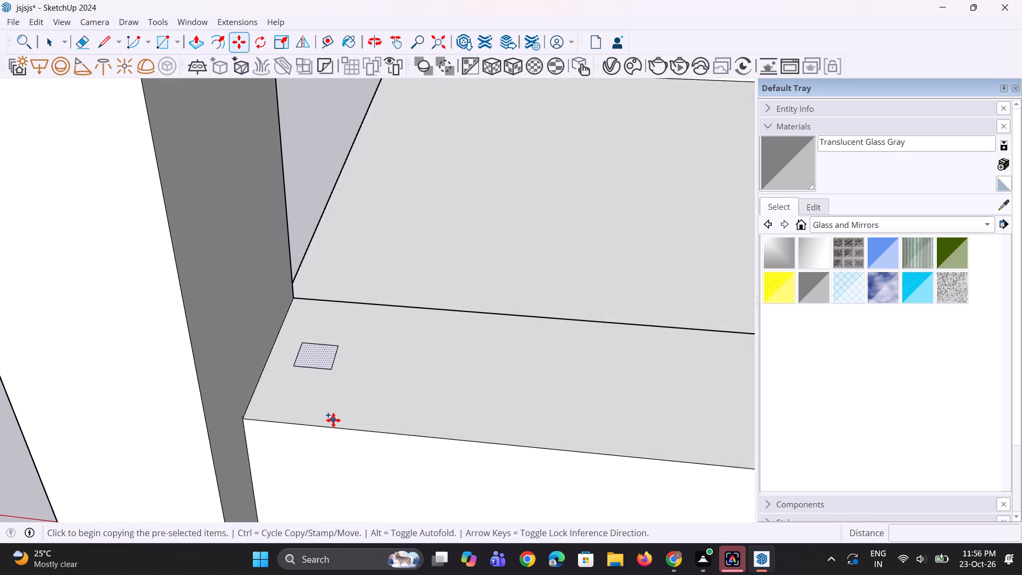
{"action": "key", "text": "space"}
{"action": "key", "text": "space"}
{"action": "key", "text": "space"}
Narrow the small rectangle by moving its side edge along the wall toward the nearby frame side.
{"action": "scroll", "coordinate": [324, 378], "scroll_direction": "up", "scroll_amount": 4}
{"action": "left_click", "coordinate": [335, 360]}
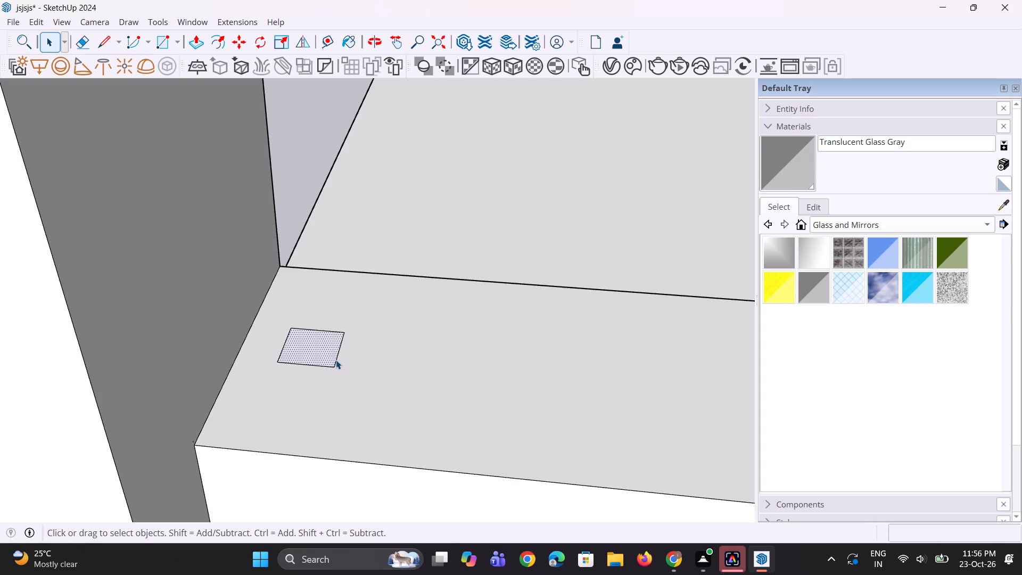
{"action": "scroll", "coordinate": [335, 371], "scroll_direction": "up", "scroll_amount": 4}
{"action": "key", "text": "m"}
{"action": "left_click", "coordinate": [330, 365]}
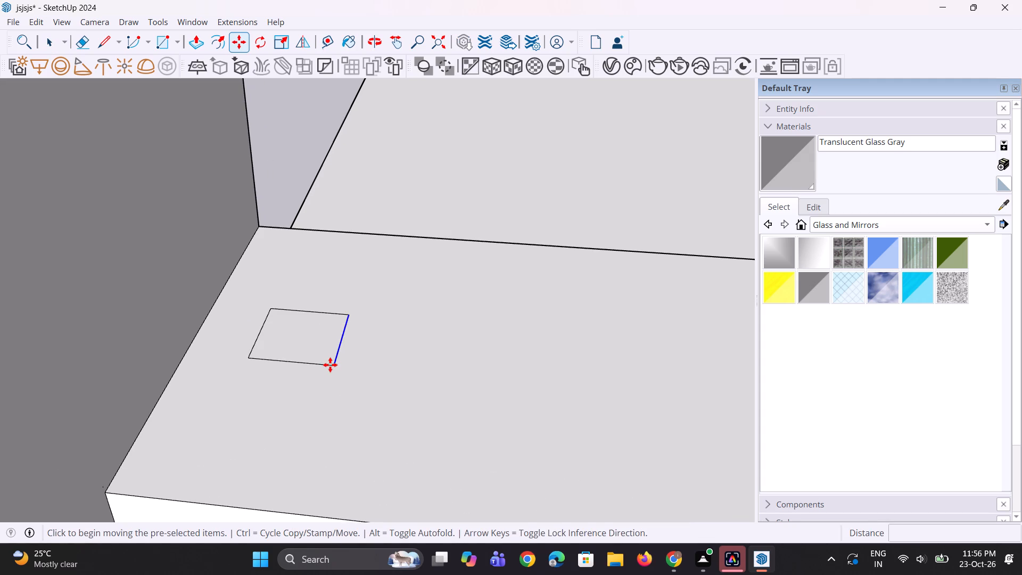
{"action": "left_click", "coordinate": [300, 360]}
{"action": "key", "text": "space"}
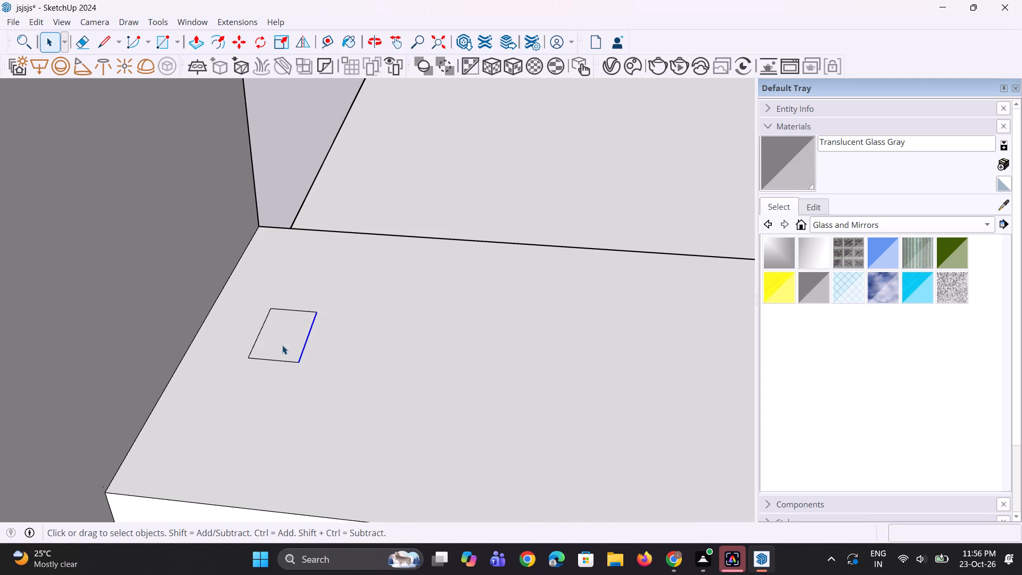
Copy the small rectangle 4 1/8" along the lowered wall's top and repeat it as an array of 10 copies.
{"action": "left_click", "coordinate": [282, 345]}
{"action": "key", "text": "m"}
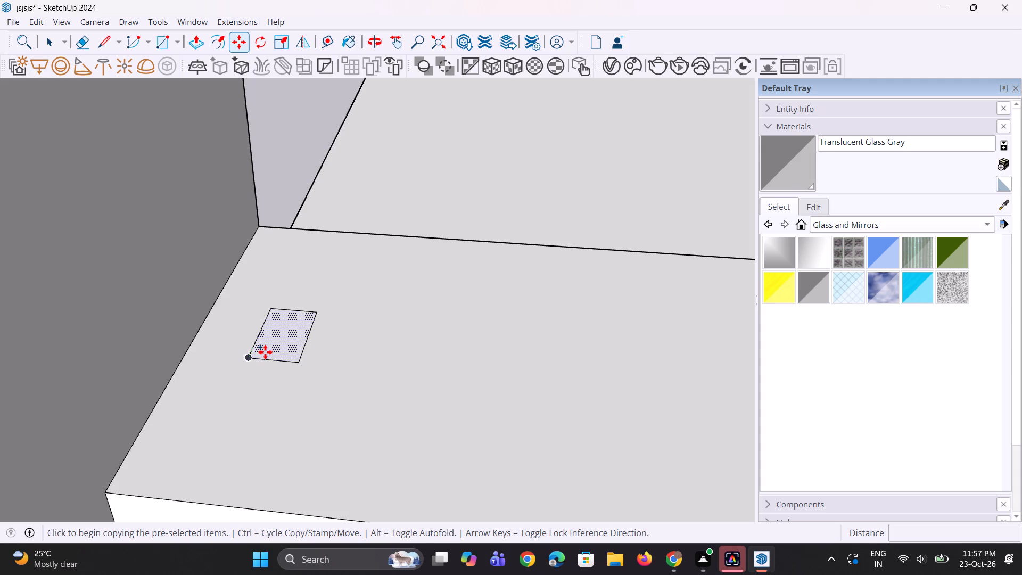
{"action": "key", "text": "m"}
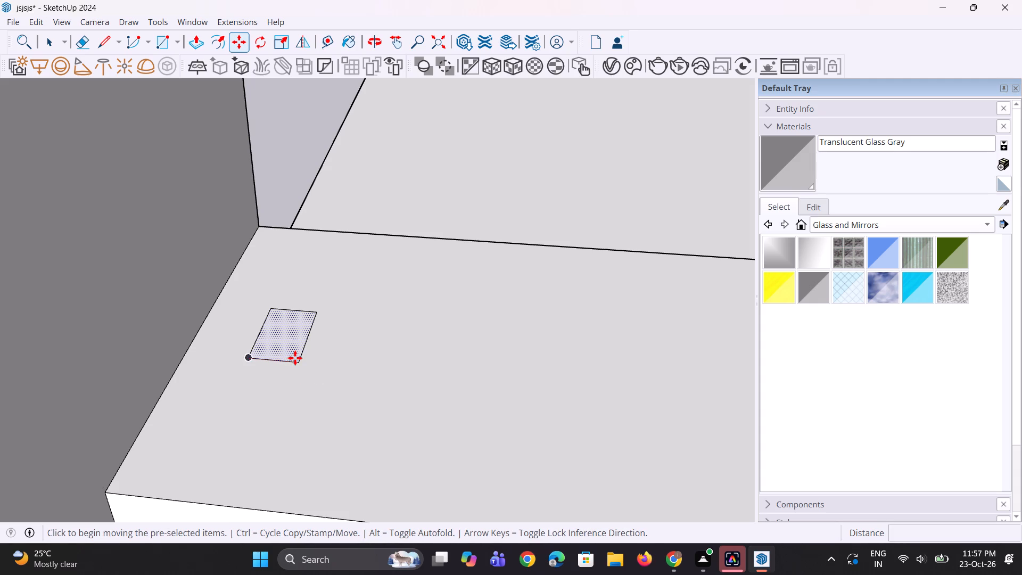
{"action": "left_click", "coordinate": [254, 362]}
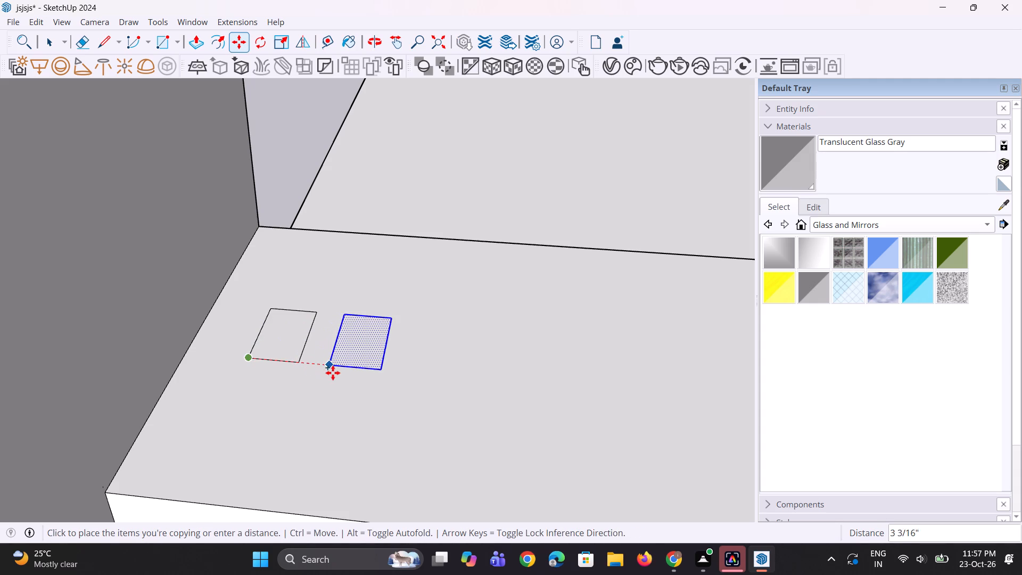
{"action": "left_click", "coordinate": [353, 367]}
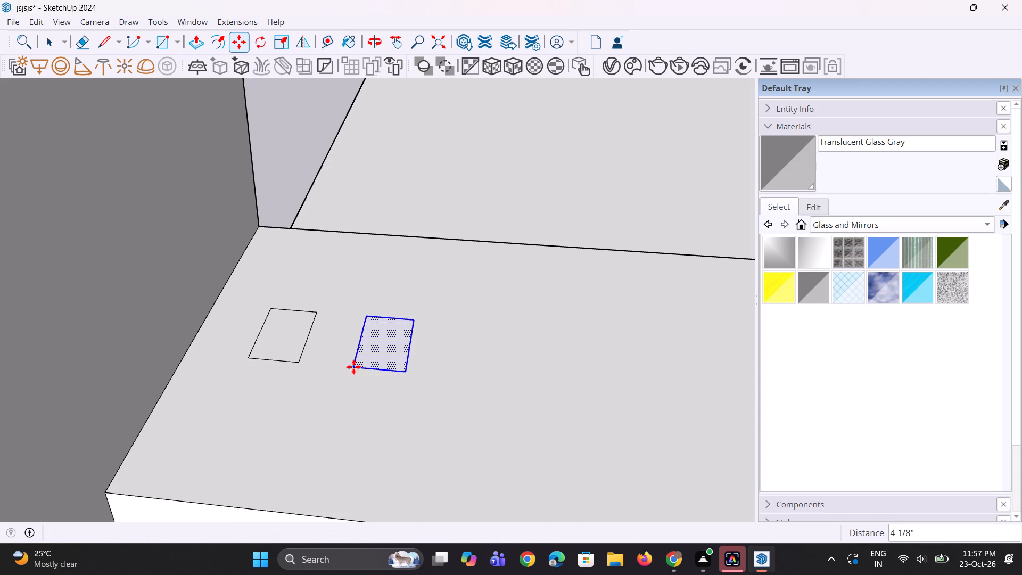
{"action": "scroll", "coordinate": [319, 405], "scroll_direction": "down", "scroll_amount": 14}
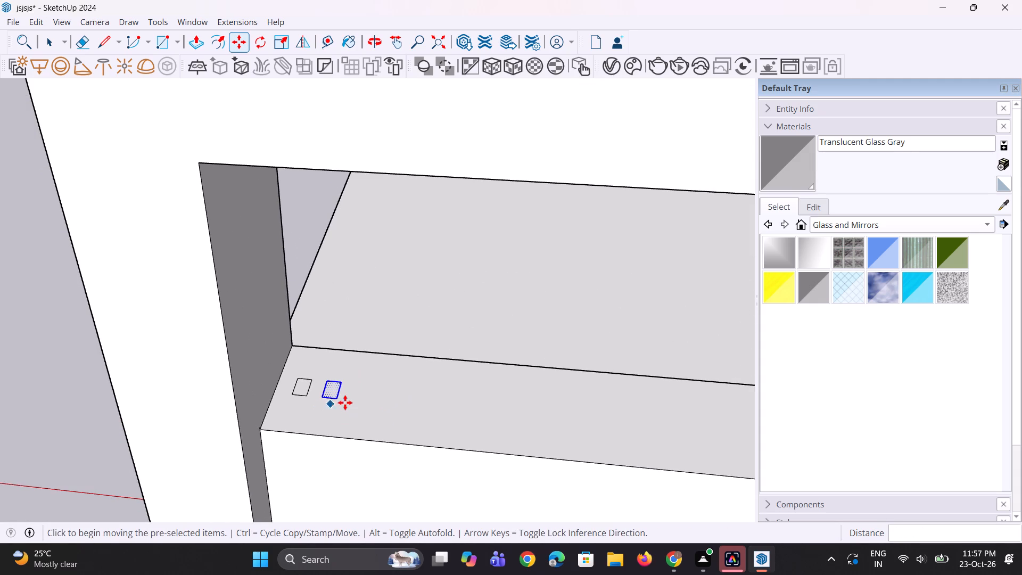
{"action": "key", "text": "asterisk"}
{"action": "type", "text": "10"}
{"action": "key", "text": "Return"}
{"action": "scroll", "coordinate": [314, 405], "scroll_direction": "down", "scroll_amount": 8}
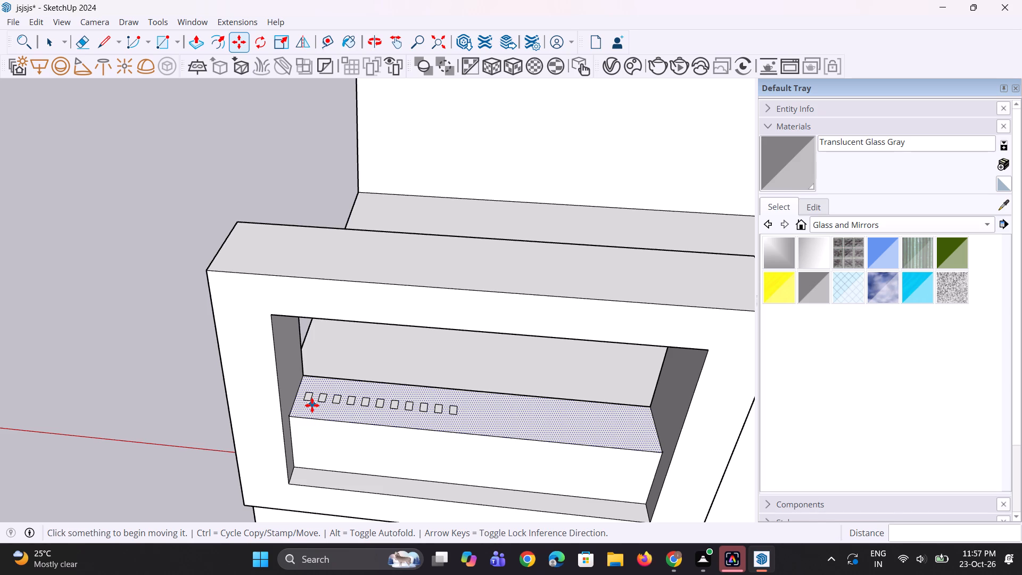
Copy the last rectangle of the row about 4 11/16" further along the wall's top and multiply the copy by 20.
{"action": "scroll", "coordinate": [431, 428], "scroll_direction": "up", "scroll_amount": 2}
{"action": "scroll", "coordinate": [472, 415], "scroll_direction": "up", "scroll_amount": 2}
{"action": "key", "text": "space"}
{"action": "key", "text": "space"}
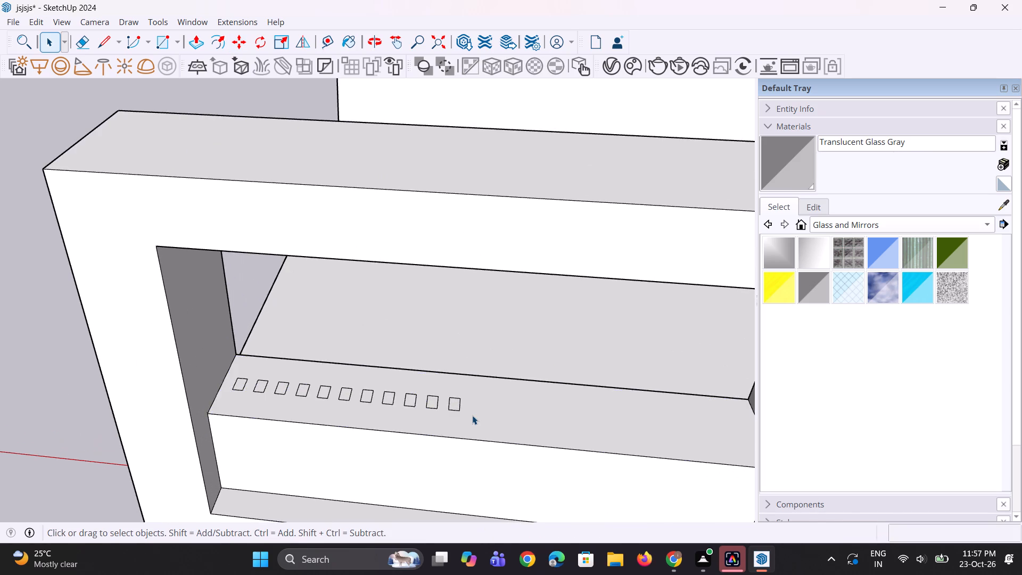
{"action": "scroll", "coordinate": [472, 415], "scroll_direction": "up", "scroll_amount": 5}
{"action": "left_click", "coordinate": [452, 406]}
{"action": "scroll", "coordinate": [451, 403], "scroll_direction": "up", "scroll_amount": 2}
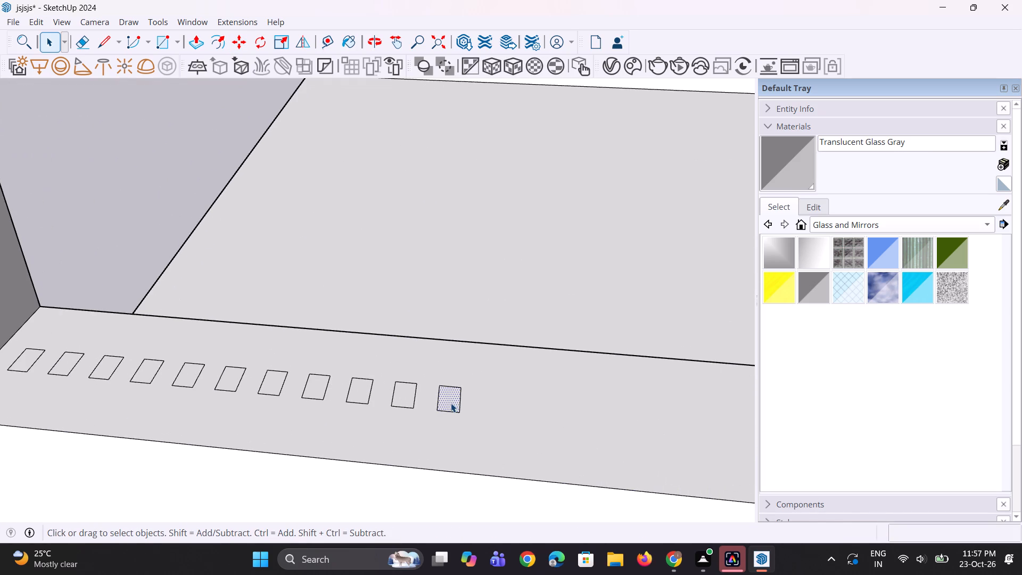
{"action": "key", "text": "m"}
{"action": "left_click", "coordinate": [440, 412]}
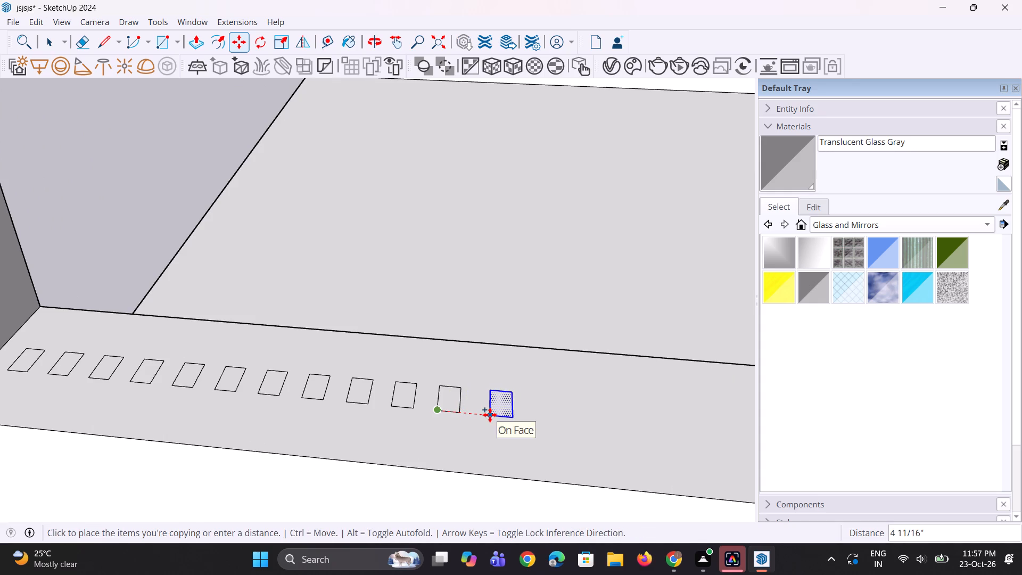
{"action": "left_click", "coordinate": [490, 414]}
{"action": "scroll", "coordinate": [429, 425], "scroll_direction": "down", "scroll_amount": 10}
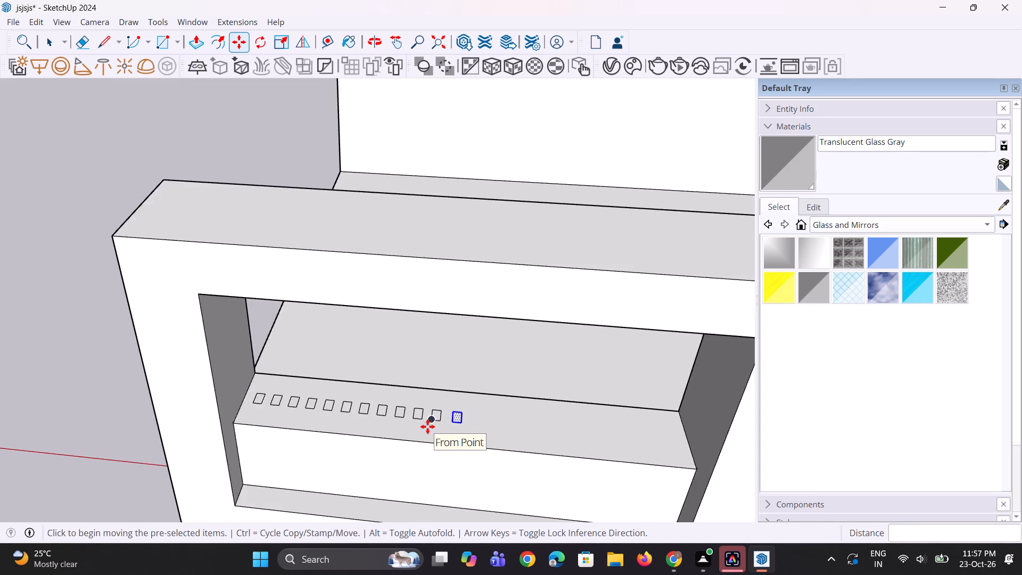
{"action": "scroll", "coordinate": [427, 426], "scroll_direction": "down", "scroll_amount": 1}
{"action": "type", "text": "*20"}
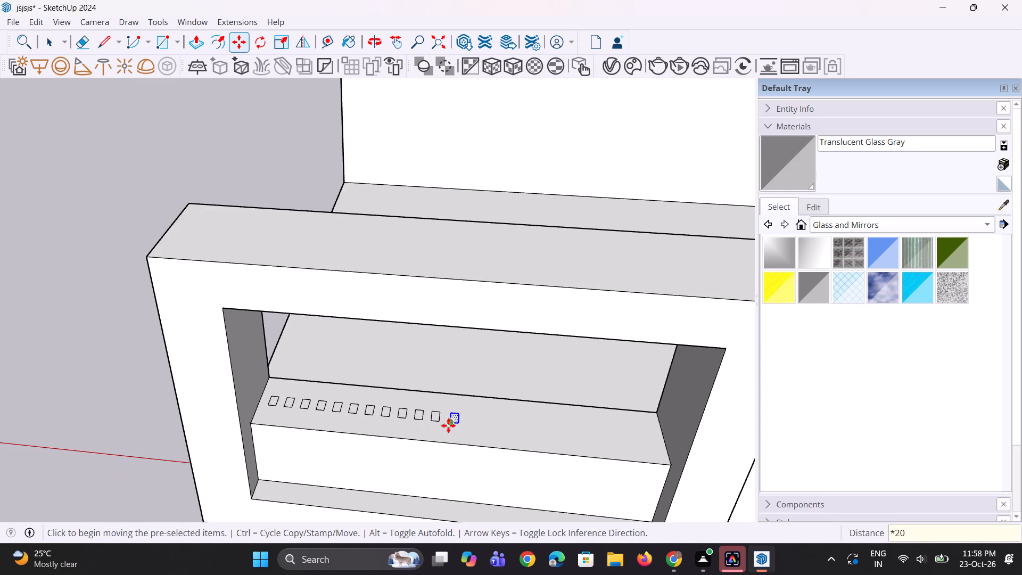
{"action": "key", "text": "Return"}
{"action": "scroll", "coordinate": [448, 425], "scroll_direction": "up", "scroll_amount": 1}
{"action": "key", "text": "space"}
{"action": "key", "text": "space"}
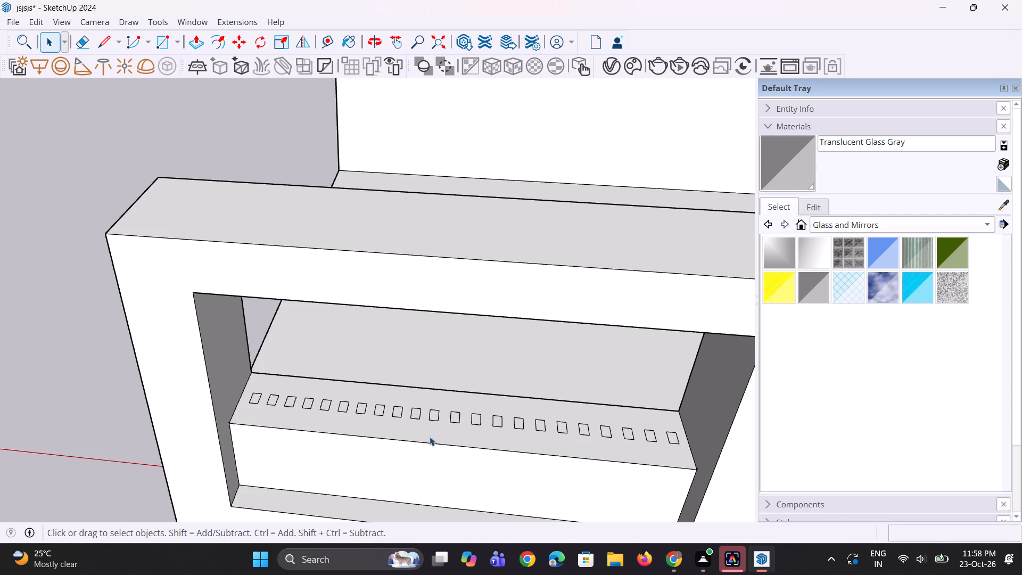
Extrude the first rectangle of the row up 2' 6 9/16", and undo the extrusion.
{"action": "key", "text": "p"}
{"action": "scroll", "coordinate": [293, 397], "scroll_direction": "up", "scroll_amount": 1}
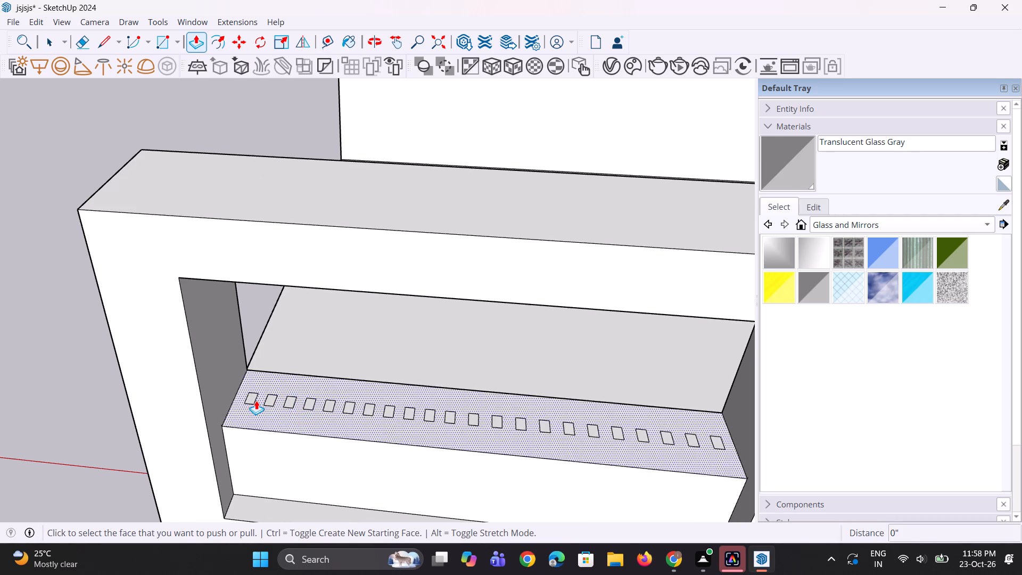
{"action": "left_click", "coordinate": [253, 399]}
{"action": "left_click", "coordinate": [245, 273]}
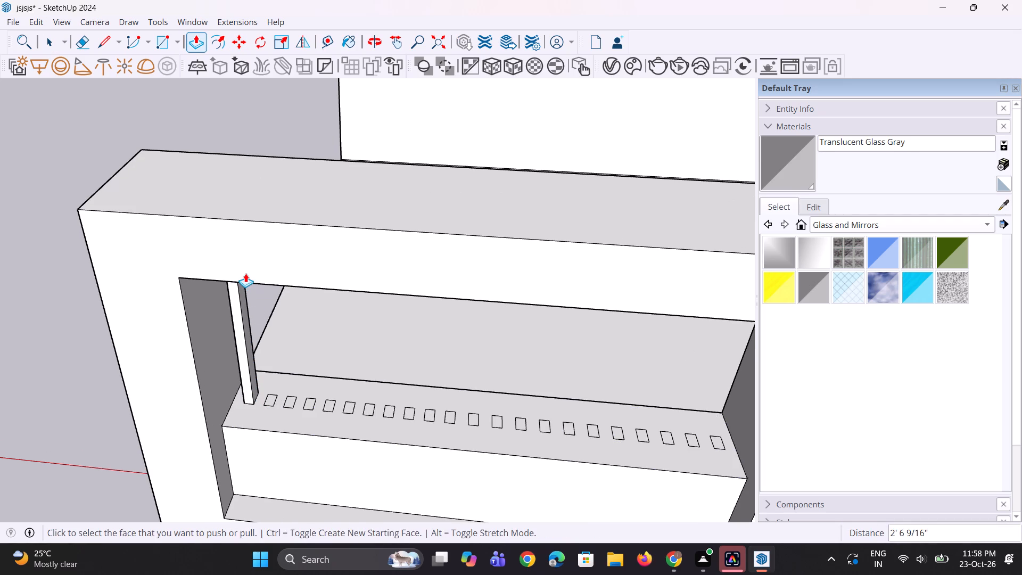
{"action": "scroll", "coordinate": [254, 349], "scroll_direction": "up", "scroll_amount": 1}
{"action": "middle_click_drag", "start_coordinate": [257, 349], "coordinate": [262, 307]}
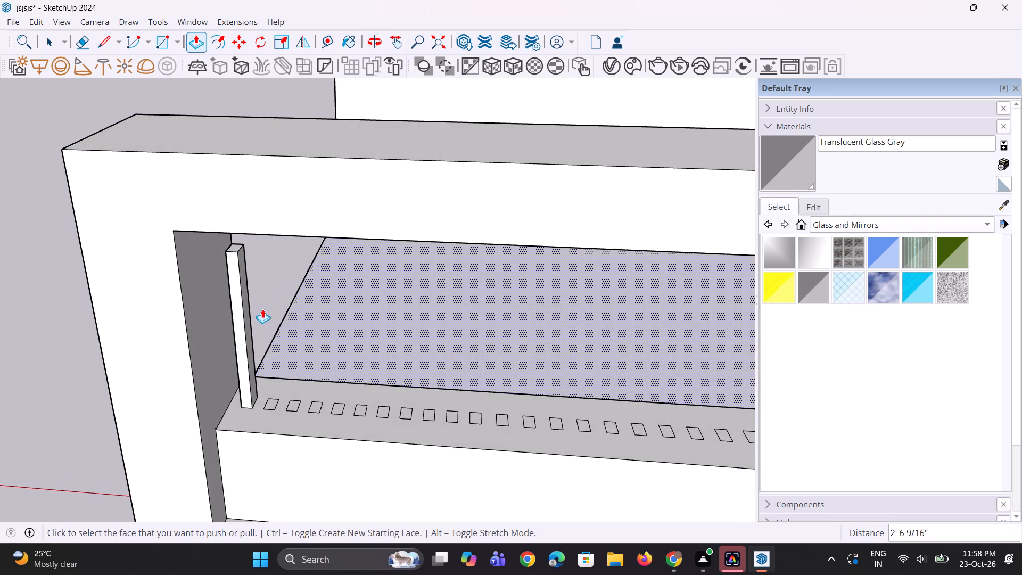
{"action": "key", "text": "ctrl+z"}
Extrude the first rectangle of the row up 3' 4 1/4" as a vertical bar reaching into the frame's top member.
{"action": "left_click", "coordinate": [252, 401]}
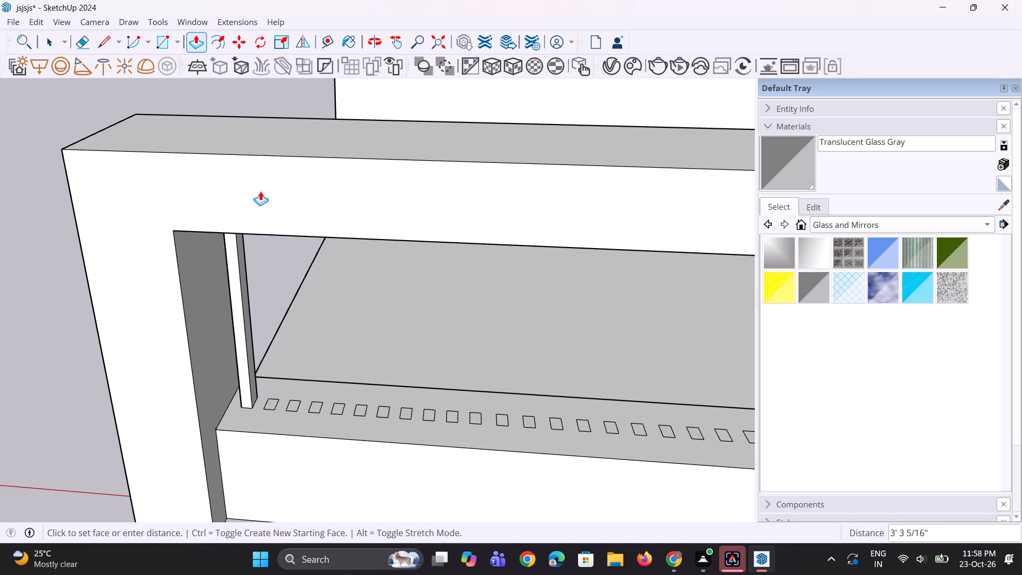
{"action": "left_click", "coordinate": [259, 188]}
{"action": "middle_click_drag", "start_coordinate": [259, 295], "coordinate": [263, 256]}
{"action": "scroll", "coordinate": [281, 377], "scroll_direction": "up", "scroll_amount": 4}
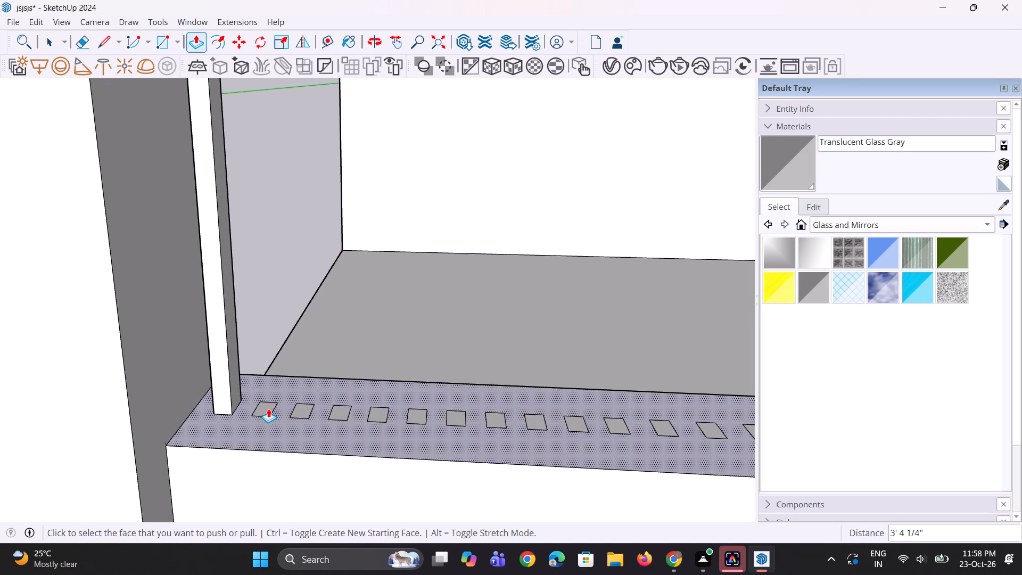
Repeat the 3' 4 1/4" extrusion on the next six rectangles along the lowered wall's top.
{"action": "double_click", "coordinate": [268, 408]}
{"action": "double_click", "coordinate": [302, 410]}
{"action": "double_click", "coordinate": [342, 412]}
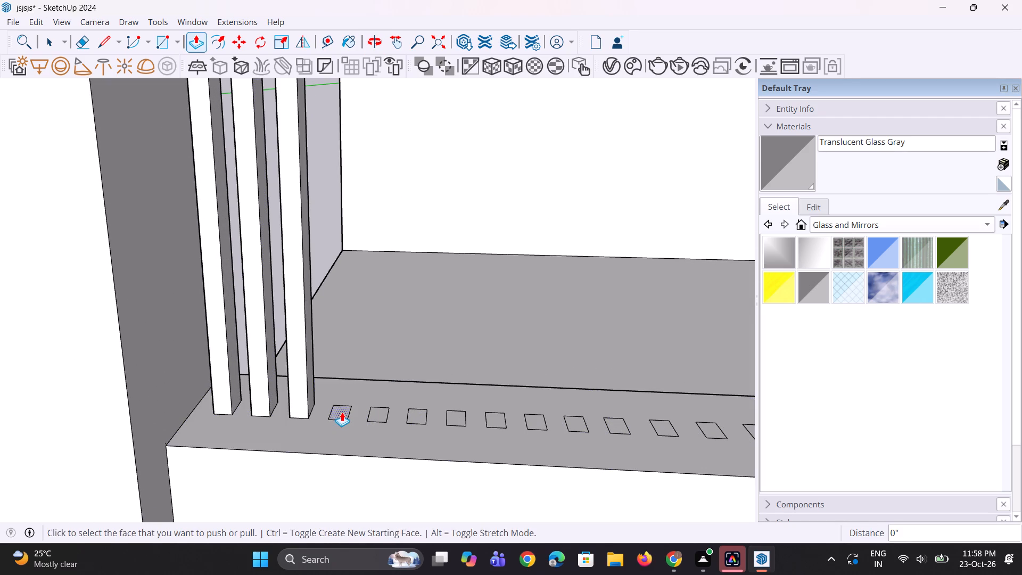
{"action": "double_click", "coordinate": [382, 418]}
{"action": "scroll", "coordinate": [365, 418], "scroll_direction": "down", "scroll_amount": 2}
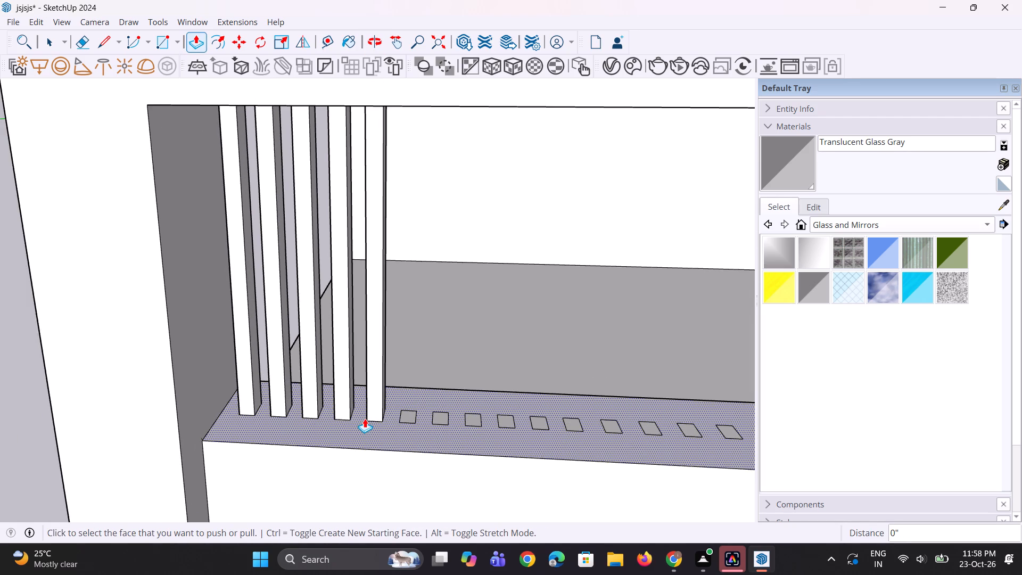
{"action": "scroll", "coordinate": [397, 416], "scroll_direction": "up", "scroll_amount": 2}
{"action": "double_click", "coordinate": [413, 414]}
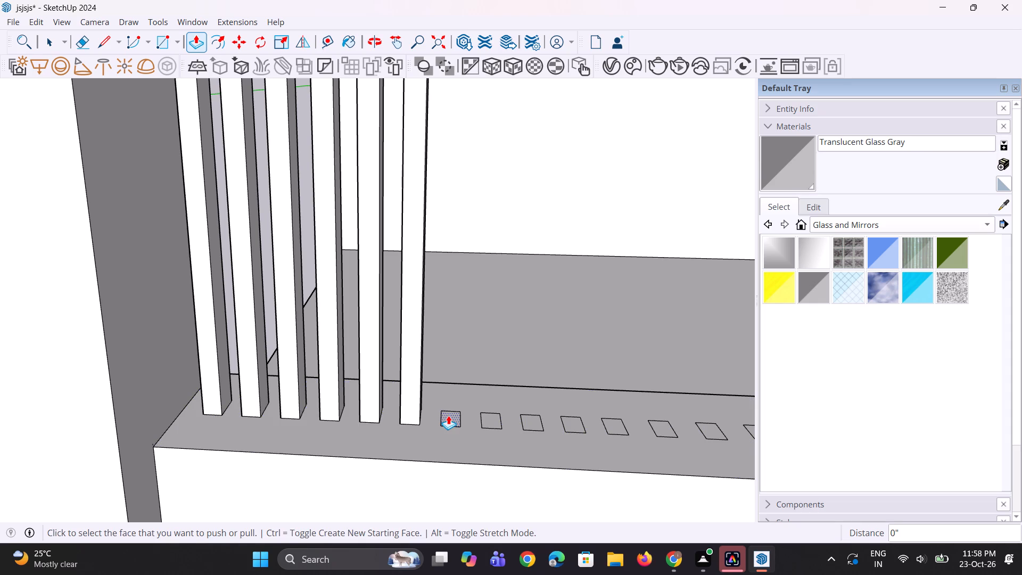
{"action": "double_click", "coordinate": [448, 415]}
{"action": "scroll", "coordinate": [375, 417], "scroll_direction": "down", "scroll_amount": 8}
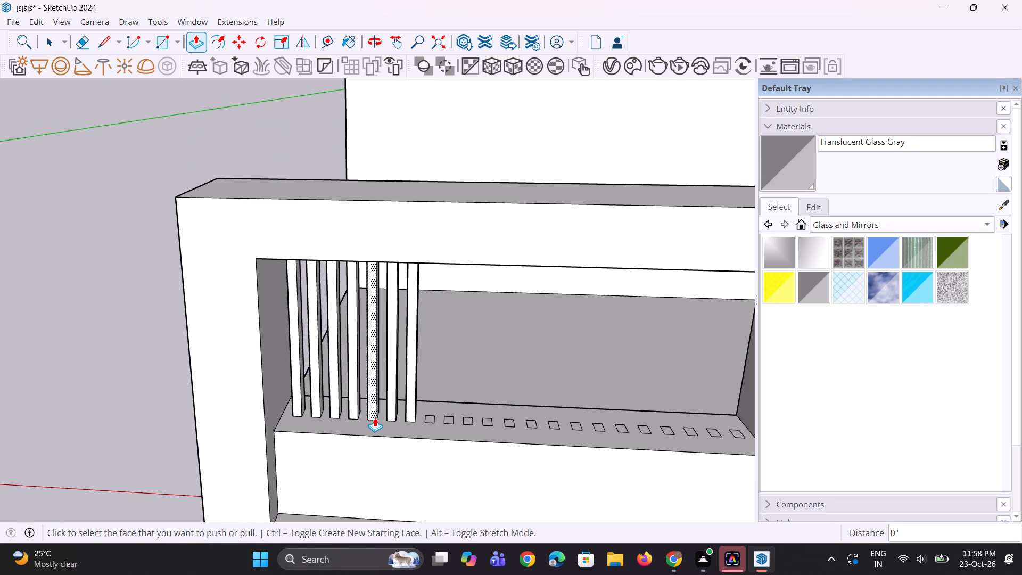
{"action": "scroll", "coordinate": [298, 399], "scroll_direction": "down", "scroll_amount": 4}
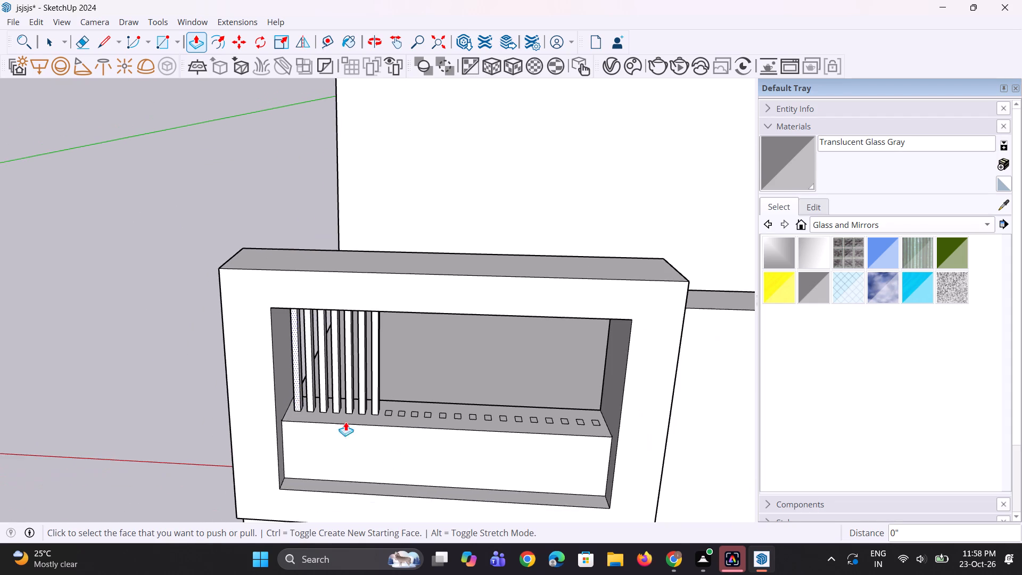
Repeat the 3' 4 1/4" extrusion on the following eight rectangles of the row inside the frame opening.
{"action": "middle_click_drag", "start_coordinate": [393, 452], "coordinate": [386, 487]}
{"action": "scroll", "coordinate": [375, 403], "scroll_direction": "up", "scroll_amount": 6}
{"action": "double_click", "coordinate": [393, 413]}
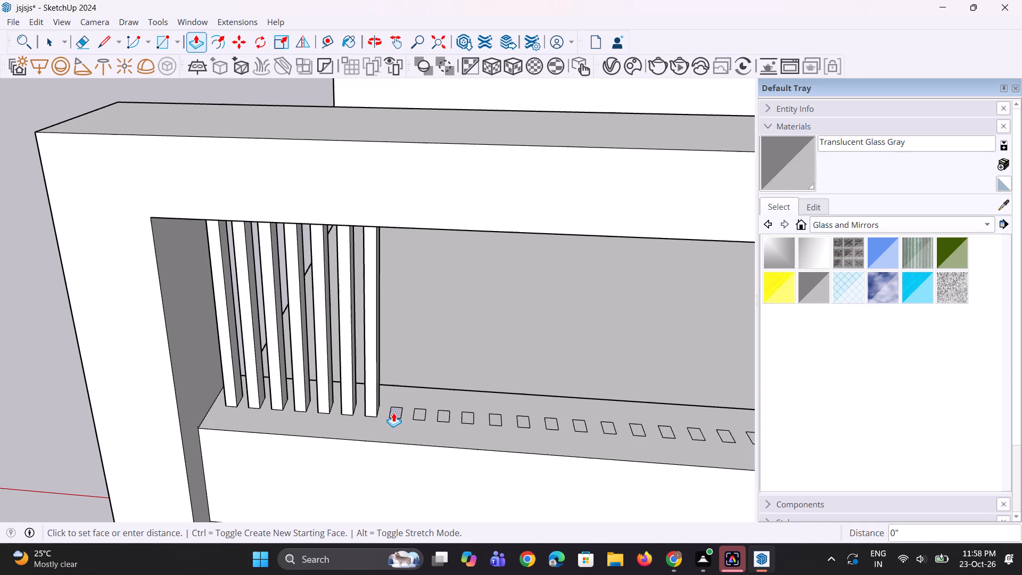
{"action": "double_click", "coordinate": [422, 414]}
{"action": "double_click", "coordinate": [441, 417]}
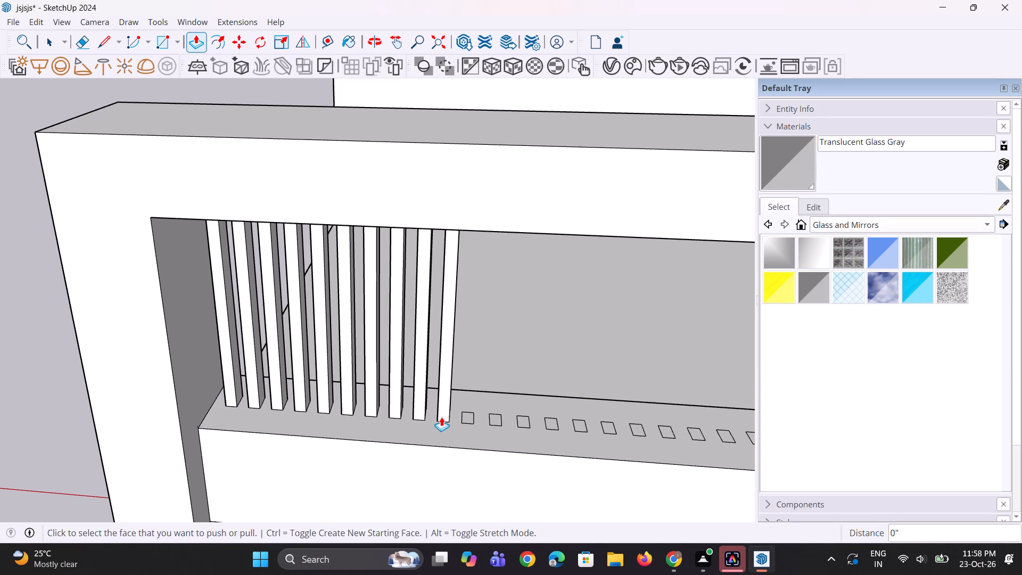
{"action": "double_click", "coordinate": [469, 421]}
{"action": "double_click", "coordinate": [496, 421]}
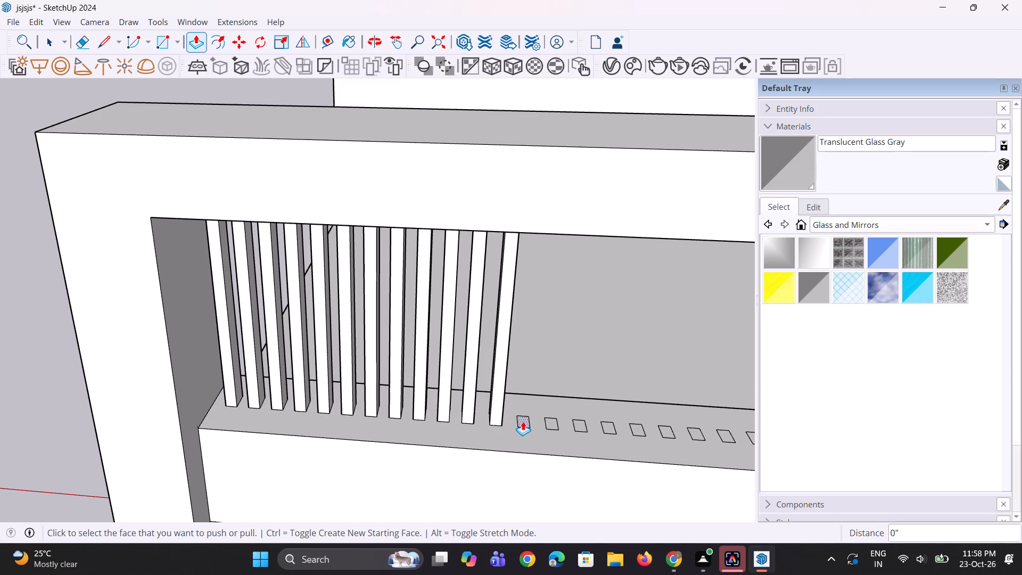
{"action": "double_click", "coordinate": [523, 421]}
{"action": "scroll", "coordinate": [418, 425], "scroll_direction": "down", "scroll_amount": 3}
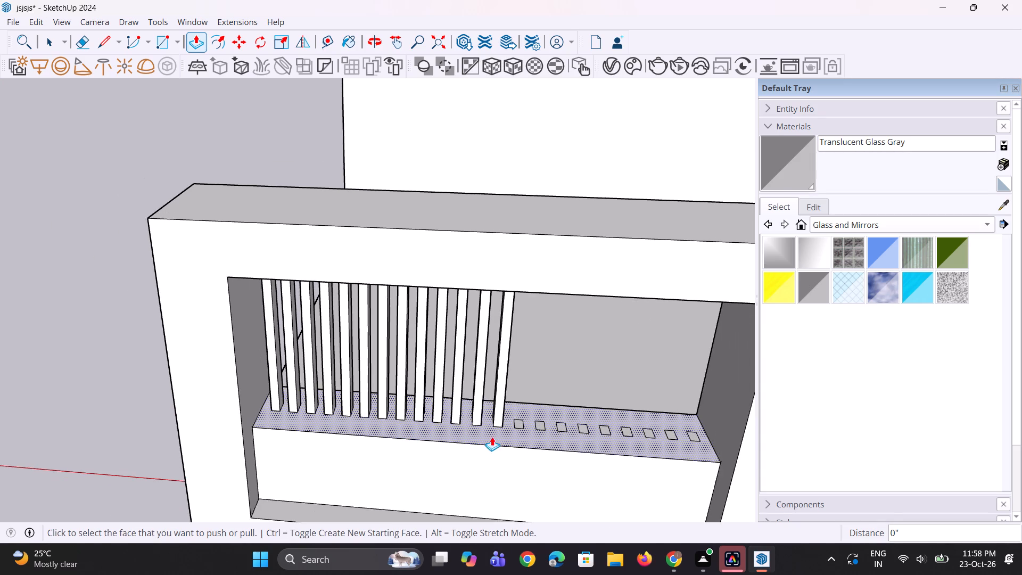
{"action": "scroll", "coordinate": [521, 440], "scroll_direction": "up", "scroll_amount": 6}
{"action": "double_click", "coordinate": [518, 417]}
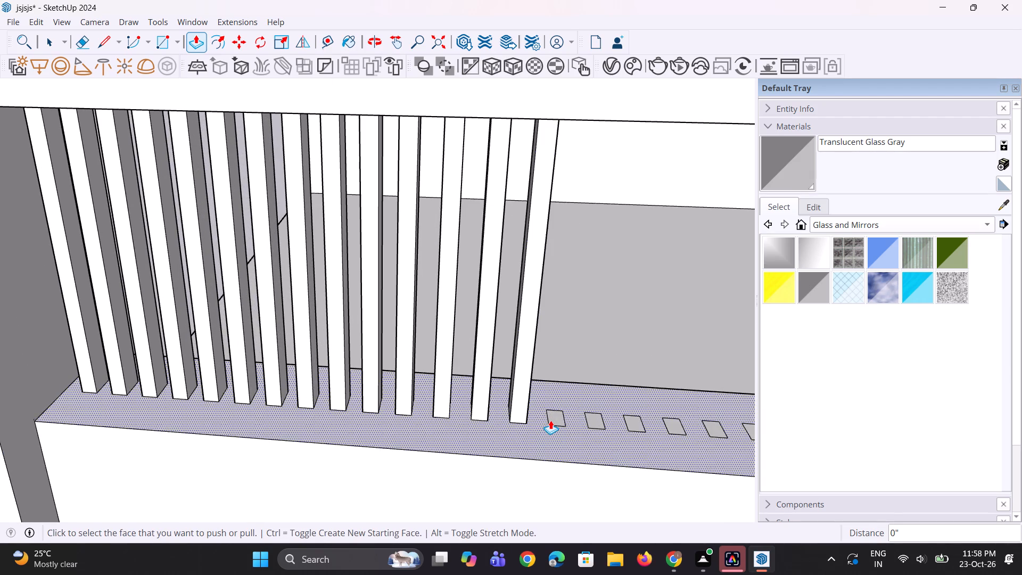
{"action": "double_click", "coordinate": [550, 420]}
{"action": "scroll", "coordinate": [485, 418], "scroll_direction": "down", "scroll_amount": 4}
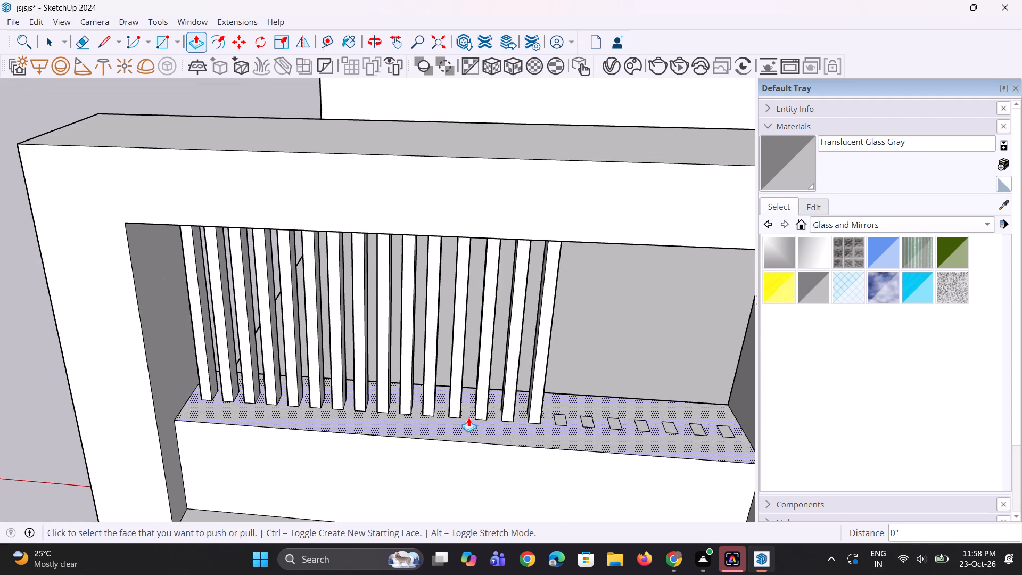
{"action": "scroll", "coordinate": [468, 417], "scroll_direction": "down", "scroll_amount": 2}
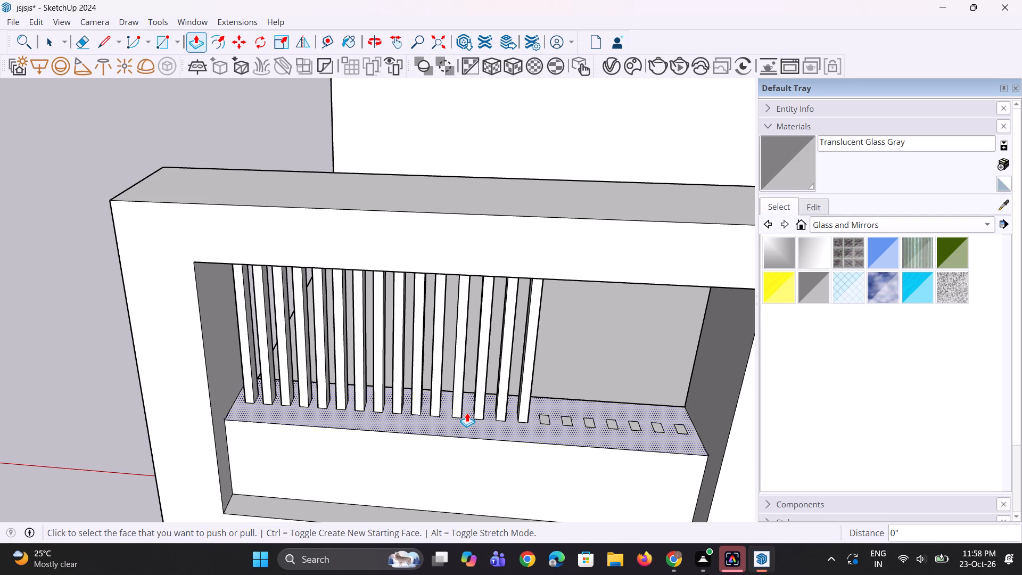
Repeat the 3' 4 1/4" extrusion on the last seven rectangles so bars fill the whole frame opening.
{"action": "scroll", "coordinate": [529, 413], "scroll_direction": "up", "scroll_amount": 2}
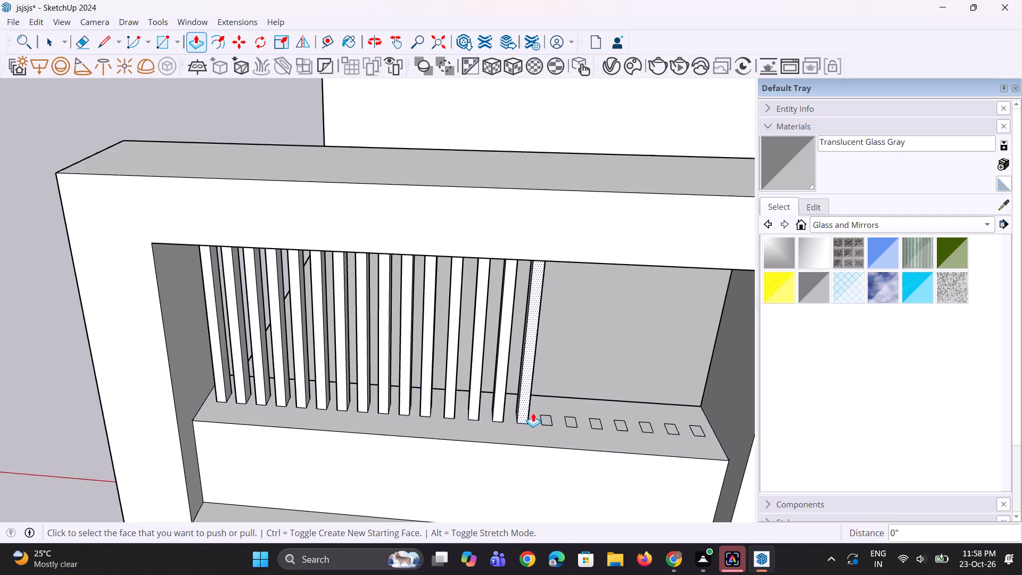
{"action": "scroll", "coordinate": [554, 418], "scroll_direction": "up", "scroll_amount": 1}
{"action": "double_click", "coordinate": [549, 423]}
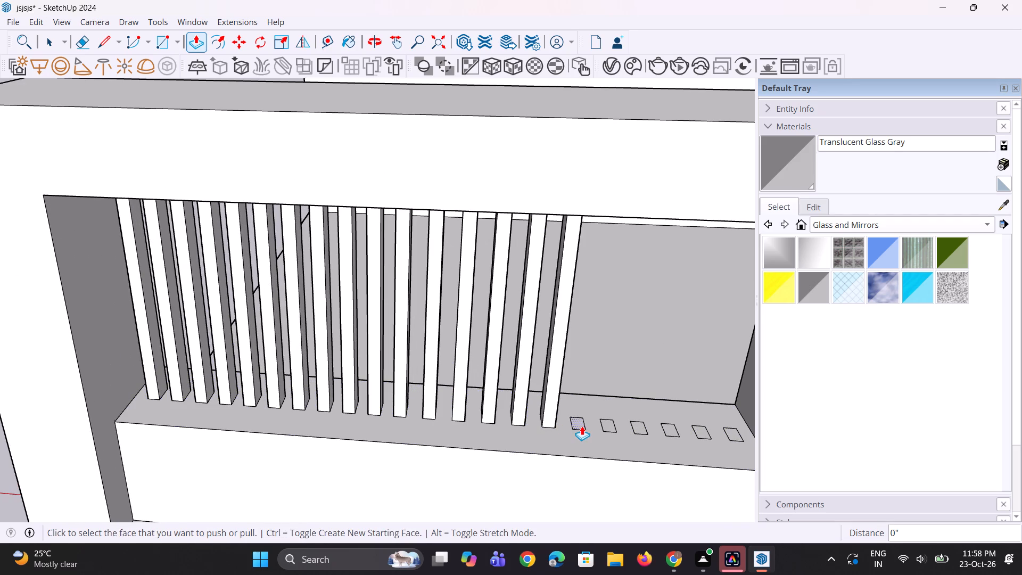
{"action": "double_click", "coordinate": [582, 426]}
{"action": "double_click", "coordinate": [615, 427]}
{"action": "double_click", "coordinate": [639, 428]}
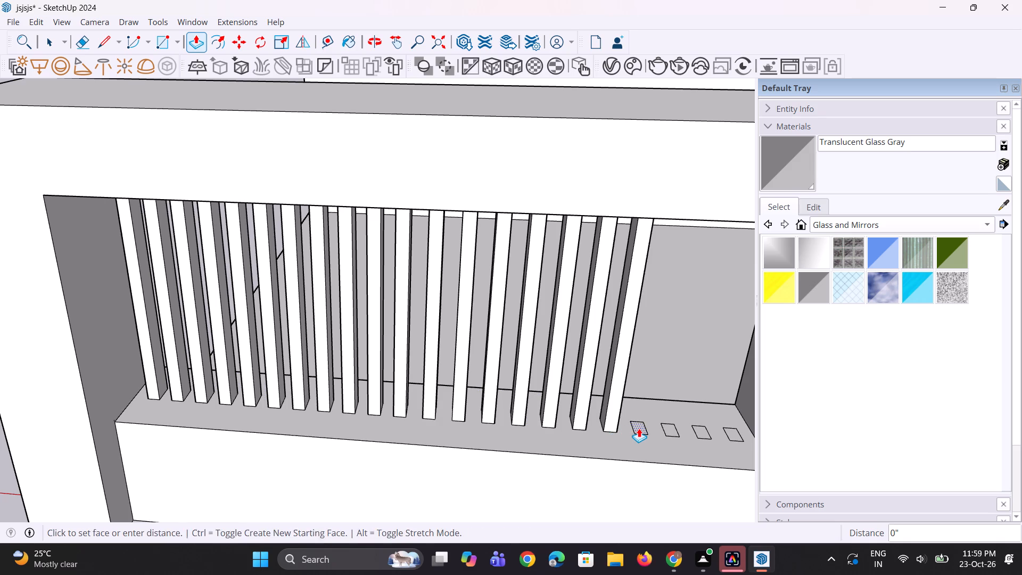
{"action": "double_click", "coordinate": [670, 430]}
{"action": "scroll", "coordinate": [538, 430], "scroll_direction": "down", "scroll_amount": 4}
{"action": "scroll", "coordinate": [660, 437], "scroll_direction": "up", "scroll_amount": 6}
{"action": "double_click", "coordinate": [679, 435]}
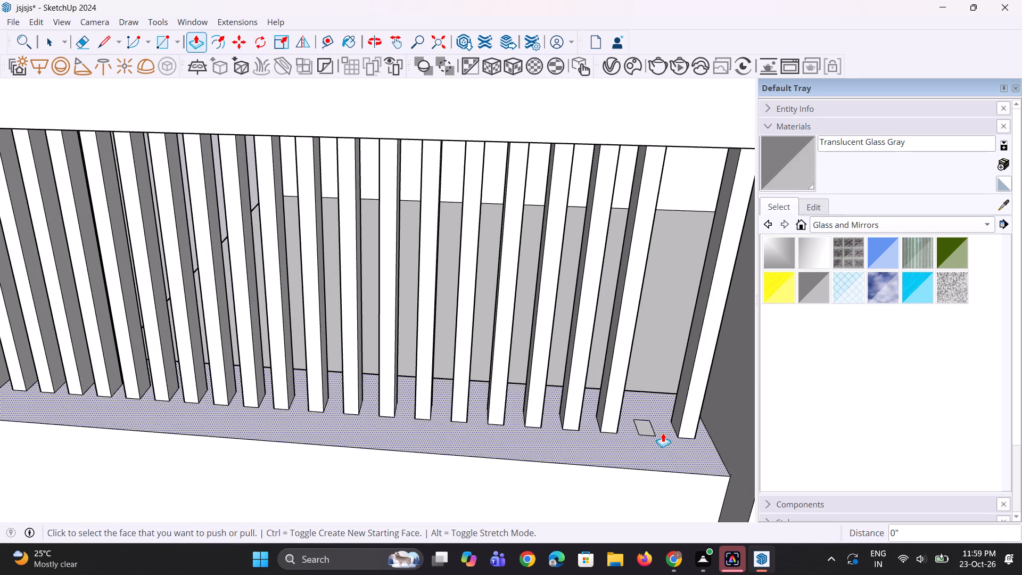
{"action": "double_click", "coordinate": [649, 429]}
{"action": "scroll", "coordinate": [649, 429], "scroll_direction": "down", "scroll_amount": 10}
{"action": "middle_click_drag", "start_coordinate": [591, 472], "coordinate": [576, 406]}
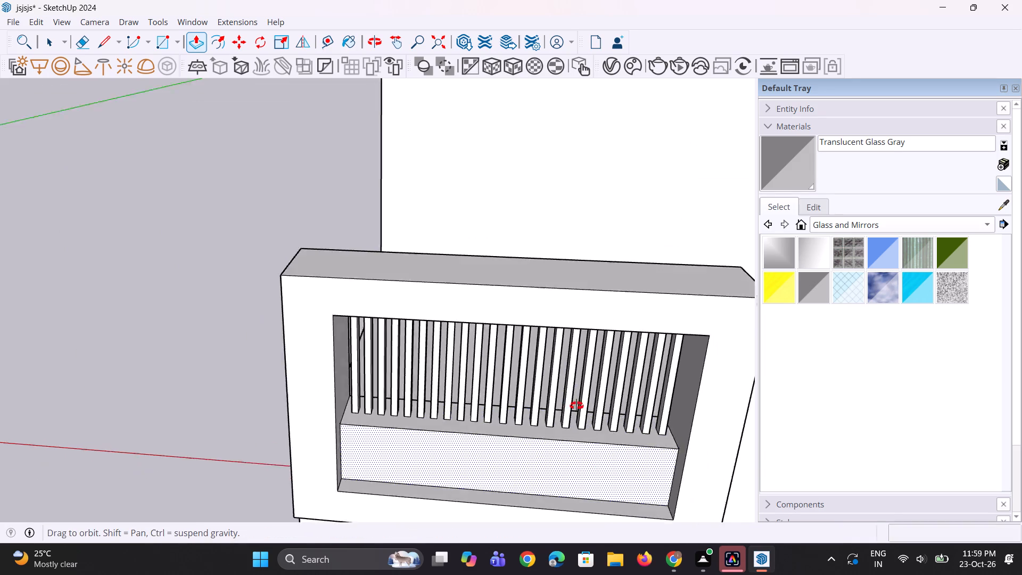
{"action": "middle_click_drag", "start_coordinate": [576, 406], "coordinate": [573, 395]}
{"action": "scroll", "coordinate": [475, 400], "scroll_direction": "down", "scroll_amount": 4}
{"action": "key", "text": "space"}
{"action": "key", "text": "space"}
{"action": "left_click", "coordinate": [277, 410]}
Examine the front boundary wall, the building facade and the detached slatted panel beside the building.
{"action": "scroll", "coordinate": [230, 334], "scroll_direction": "down", "scroll_amount": 4}
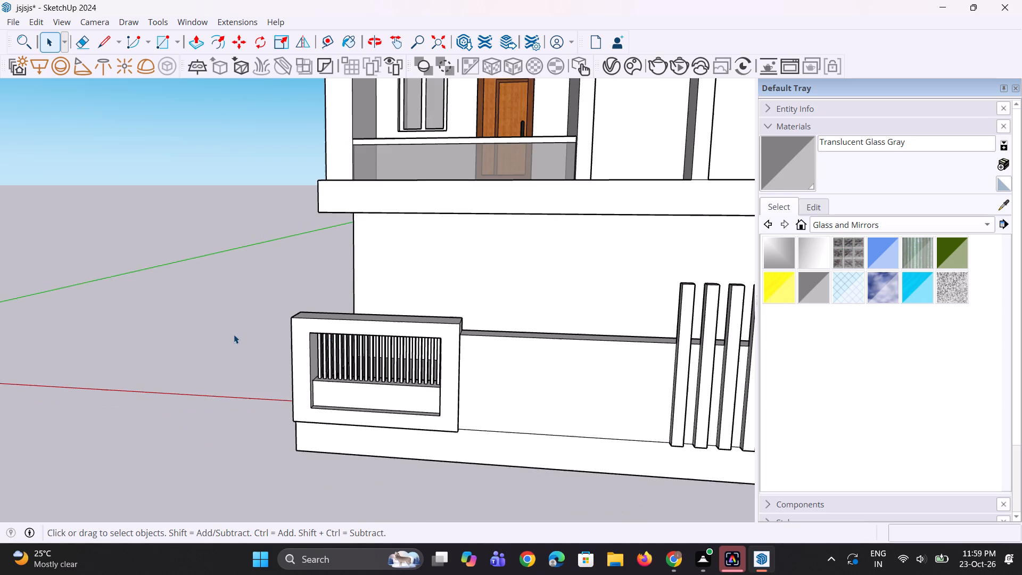
{"action": "middle_click_drag", "start_coordinate": [428, 348], "coordinate": [415, 366]}
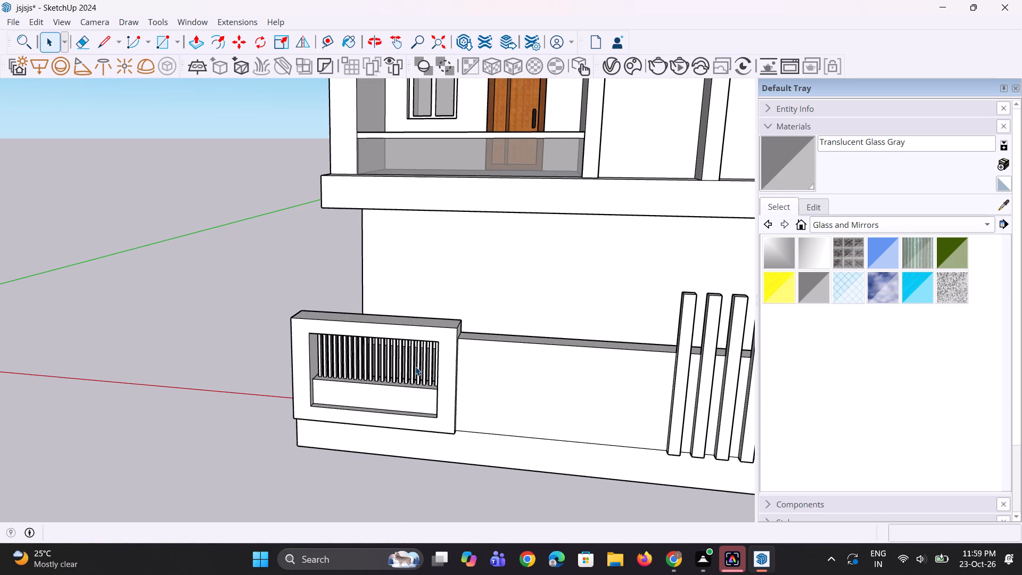
{"action": "scroll", "coordinate": [424, 429], "scroll_direction": "down", "scroll_amount": 8}
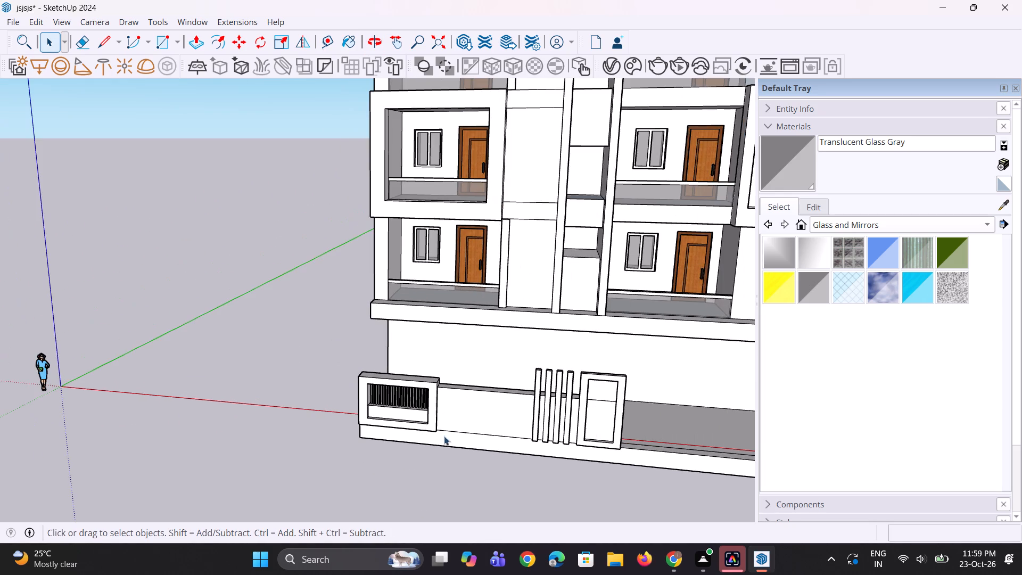
{"action": "middle_click_drag", "start_coordinate": [498, 458], "coordinate": [477, 431]}
{"action": "scroll", "coordinate": [470, 431], "scroll_direction": "up", "scroll_amount": 1}
{"action": "scroll", "coordinate": [390, 416], "scroll_direction": "down", "scroll_amount": 9}
{"action": "scroll", "coordinate": [634, 445], "scroll_direction": "up", "scroll_amount": 3}
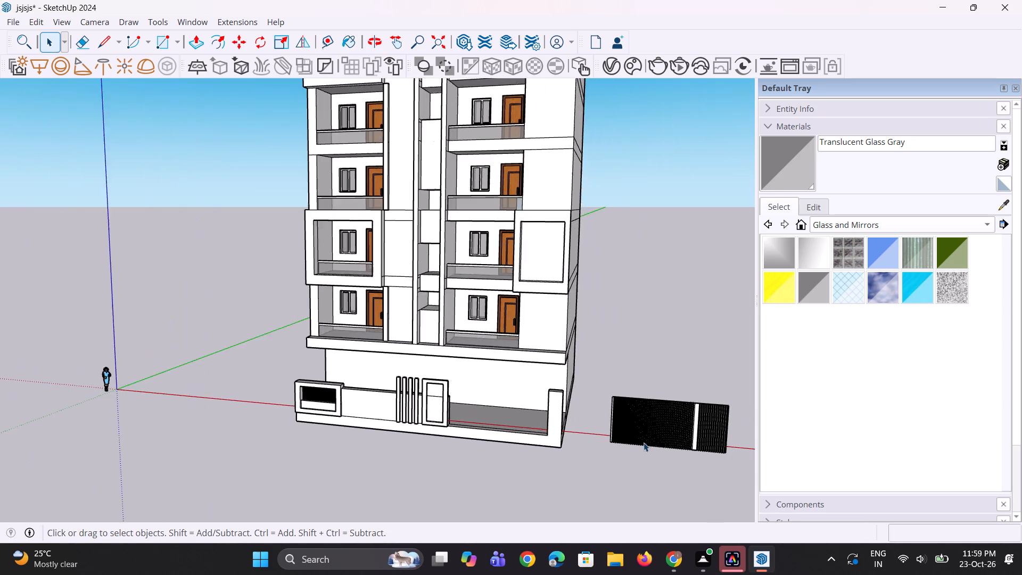
{"action": "scroll", "coordinate": [644, 442], "scroll_direction": "up", "scroll_amount": 5}
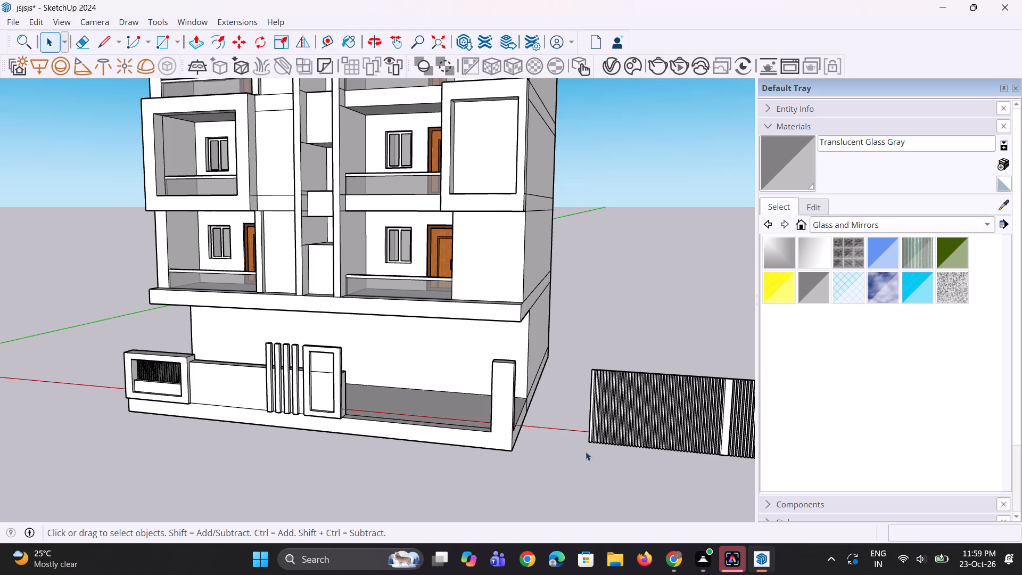
{"action": "scroll", "coordinate": [585, 451], "scroll_direction": "down", "scroll_amount": 1}
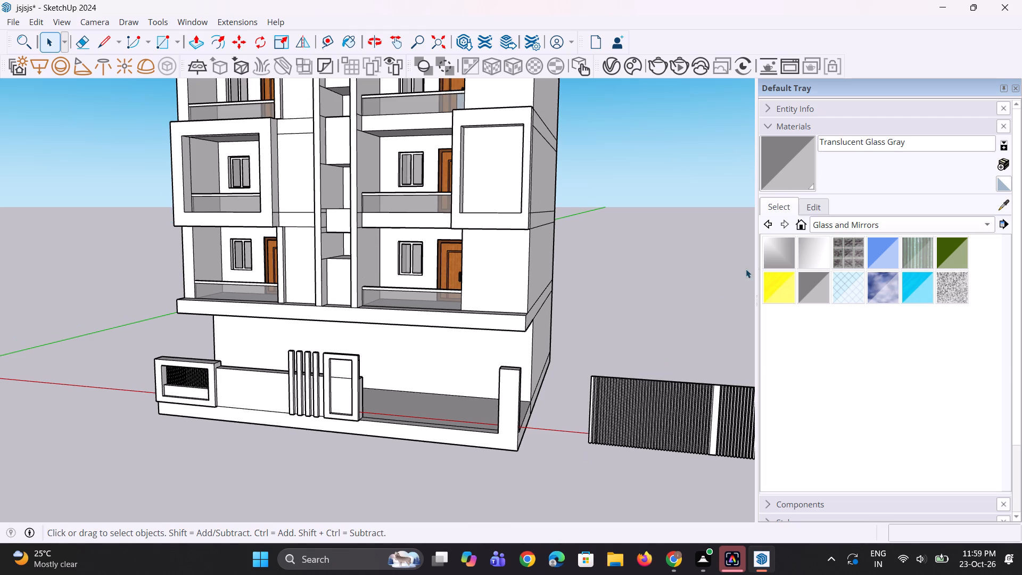
Paint the two lowest tall wall panels beside the left-hand balconies with Wood Cherry Original from the Wood materials.
{"action": "left_click", "coordinate": [850, 227]}
{"action": "left_click", "coordinate": [840, 330]}
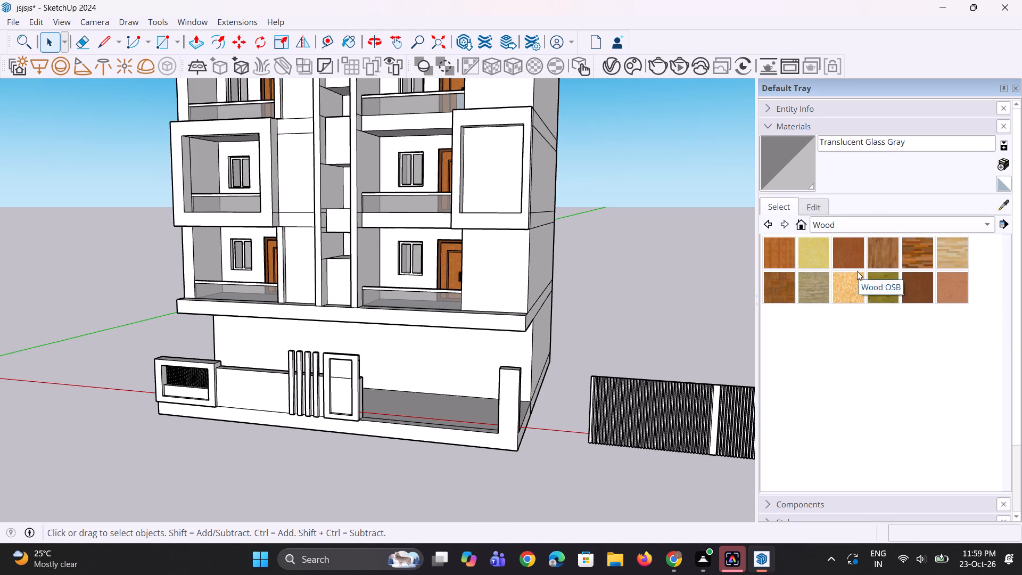
{"action": "scroll", "coordinate": [857, 271], "scroll_direction": "down", "scroll_amount": 10}
{"action": "scroll", "coordinate": [388, 306], "scroll_direction": "down", "scroll_amount": 3}
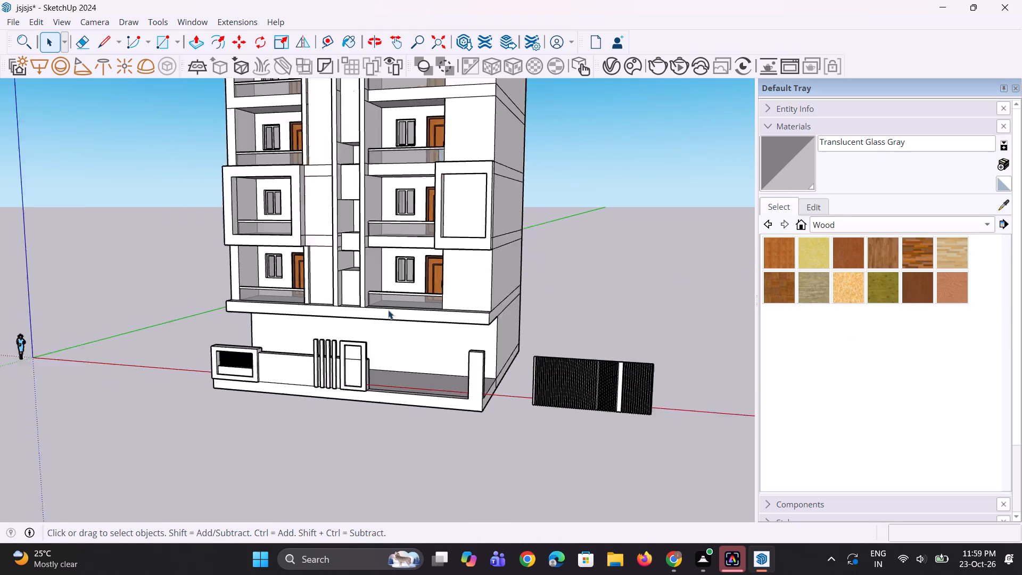
{"action": "scroll", "coordinate": [388, 310], "scroll_direction": "down", "scroll_amount": 2}
{"action": "middle_click_drag", "start_coordinate": [243, 202], "coordinate": [324, 221]}
{"action": "scroll", "coordinate": [335, 259], "scroll_direction": "down", "scroll_amount": 3}
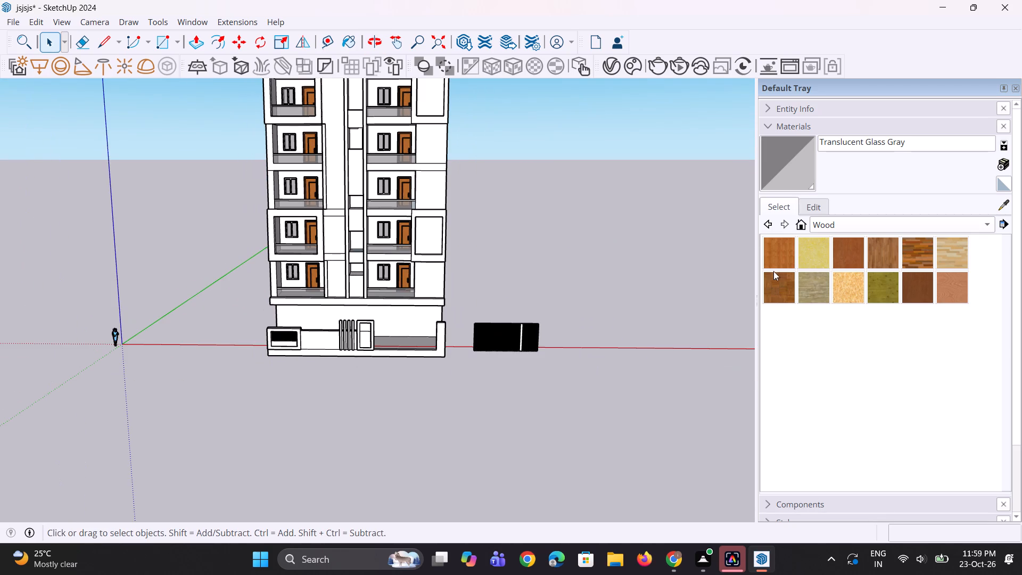
{"action": "left_click", "coordinate": [839, 256]}
{"action": "scroll", "coordinate": [409, 250], "scroll_direction": "up", "scroll_amount": 1}
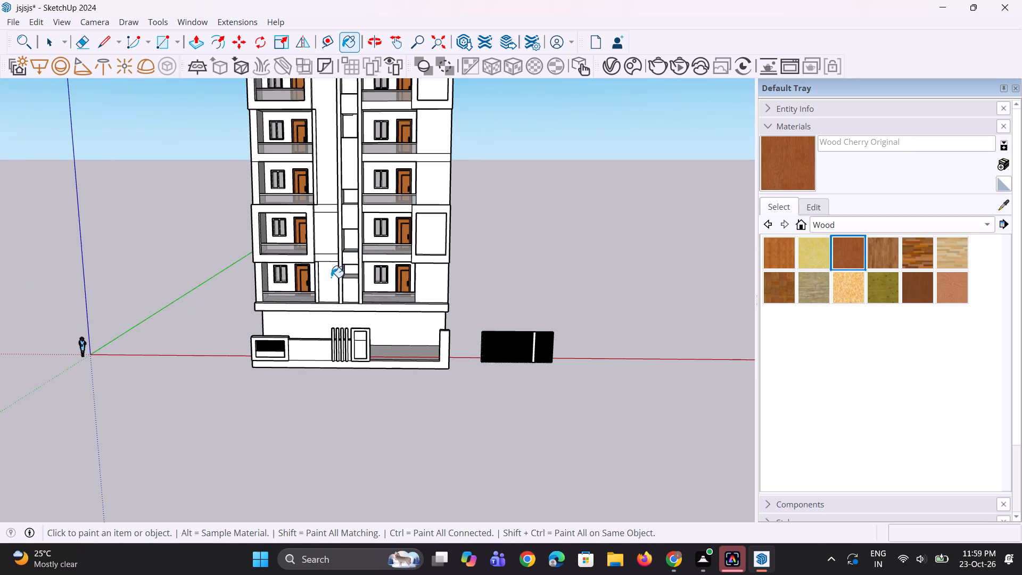
{"action": "left_click", "coordinate": [331, 278]}
{"action": "left_click", "coordinate": [324, 252]}
Paint the detached slatted panel beside the building with Wood Cherry Original.
{"action": "scroll", "coordinate": [517, 351], "scroll_direction": "up", "scroll_amount": 4}
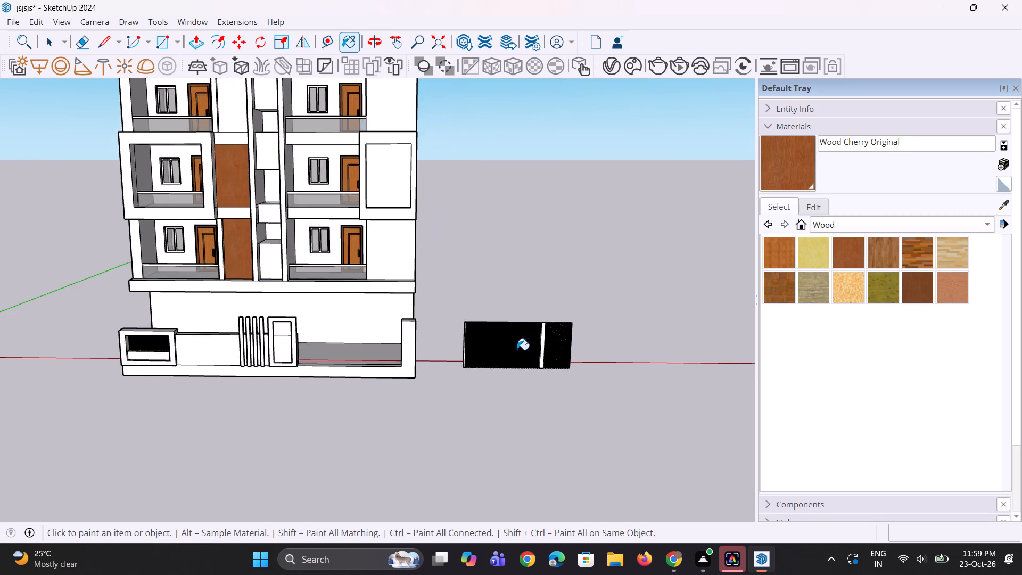
{"action": "scroll", "coordinate": [517, 350], "scroll_direction": "up", "scroll_amount": 12}
{"action": "scroll", "coordinate": [390, 354], "scroll_direction": "up", "scroll_amount": 6}
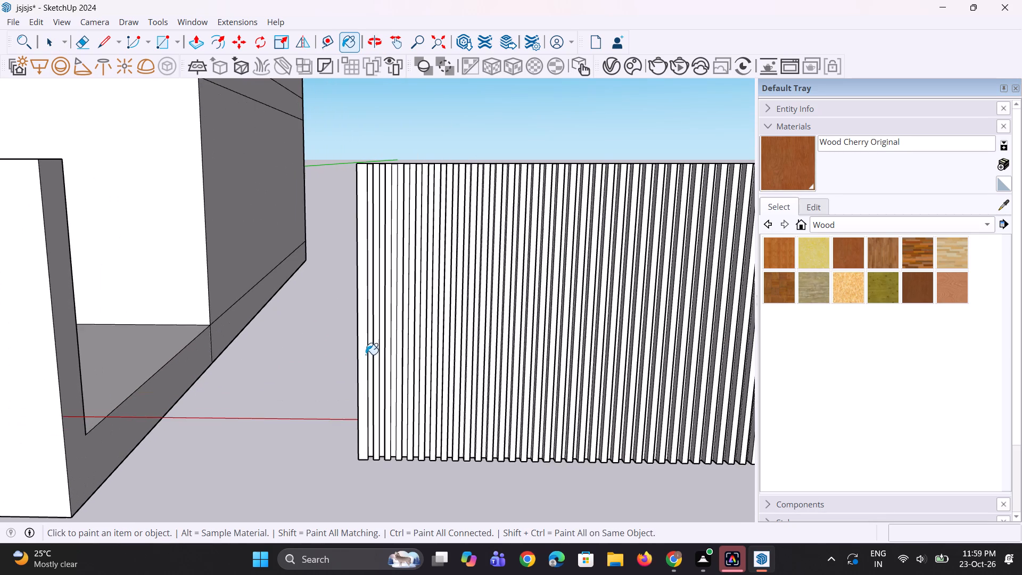
{"action": "left_click", "coordinate": [368, 354]}
{"action": "scroll", "coordinate": [374, 354], "scroll_direction": "down", "scroll_amount": 12}
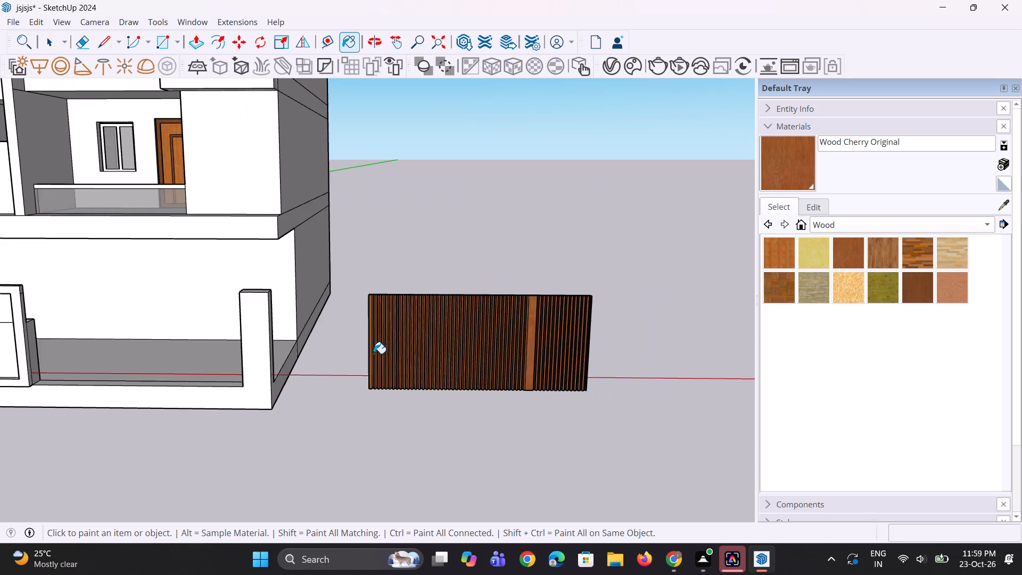
{"action": "middle_click_drag", "start_coordinate": [380, 354], "coordinate": [407, 333]}
{"action": "scroll", "coordinate": [407, 333], "scroll_direction": "up", "scroll_amount": 1}
{"action": "scroll", "coordinate": [407, 333], "scroll_direction": "down", "scroll_amount": 6}
{"action": "key", "text": "space"}
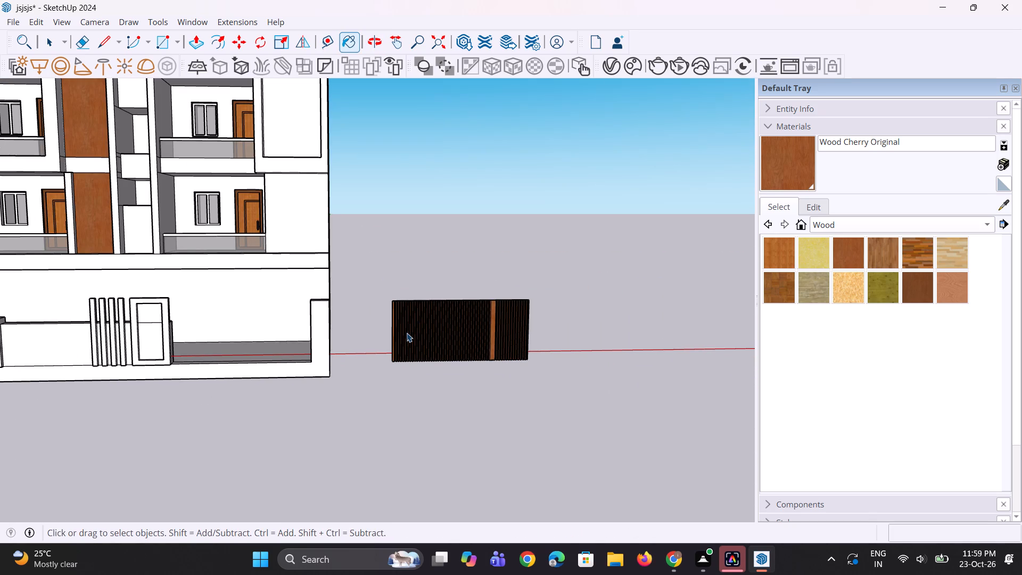
{"action": "key", "text": "space"}
{"action": "key", "text": "space"}
{"action": "key", "text": "space"}
{"action": "key", "text": "space"}
{"action": "scroll", "coordinate": [417, 327], "scroll_direction": "down", "scroll_amount": 3}
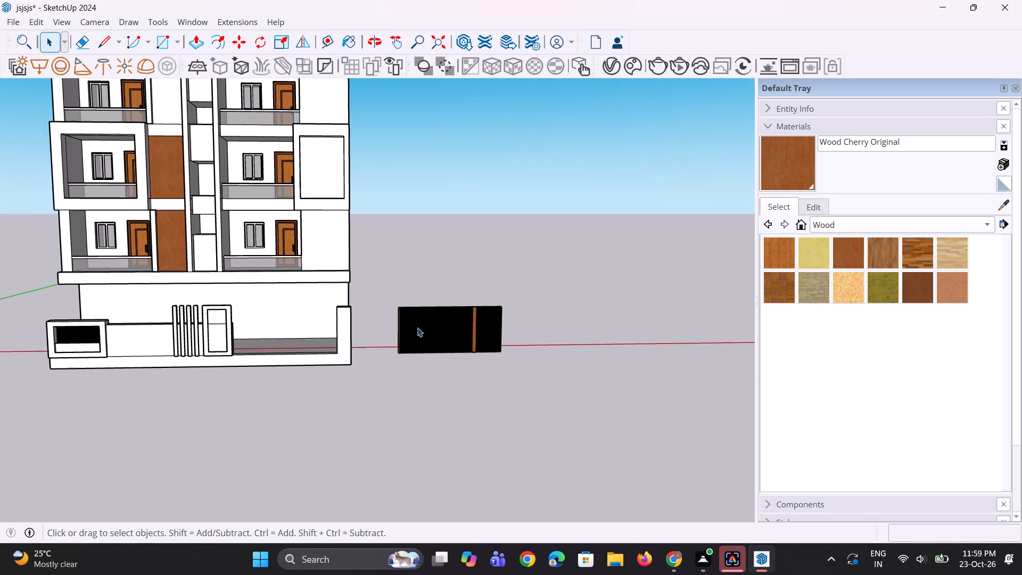
{"action": "scroll", "coordinate": [417, 327], "scroll_direction": "up", "scroll_amount": 1}
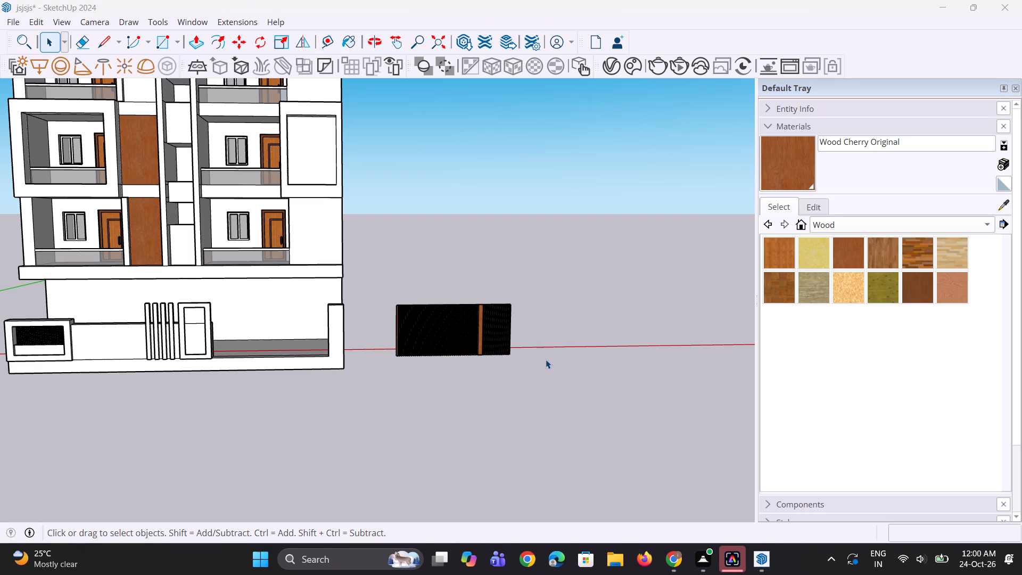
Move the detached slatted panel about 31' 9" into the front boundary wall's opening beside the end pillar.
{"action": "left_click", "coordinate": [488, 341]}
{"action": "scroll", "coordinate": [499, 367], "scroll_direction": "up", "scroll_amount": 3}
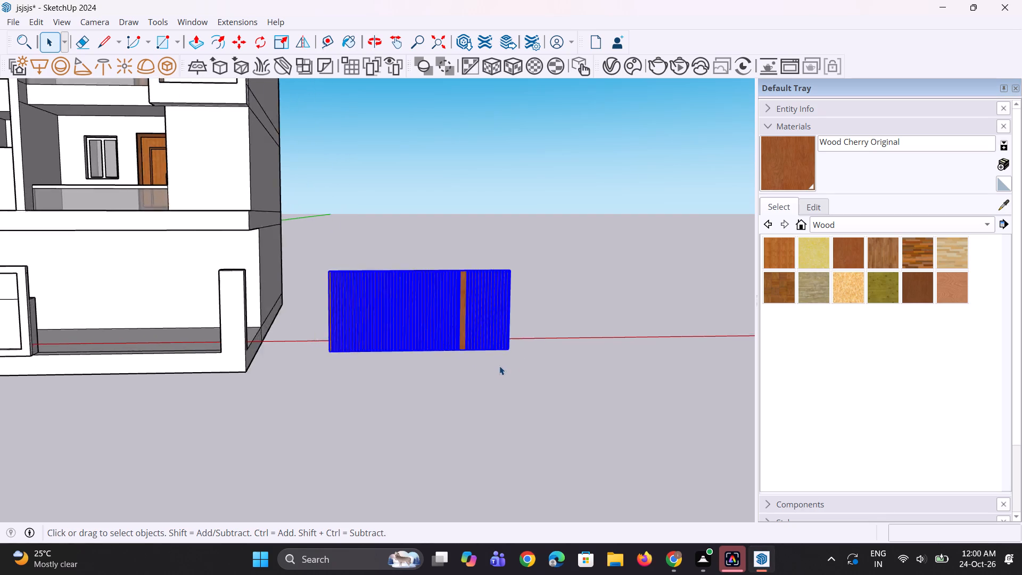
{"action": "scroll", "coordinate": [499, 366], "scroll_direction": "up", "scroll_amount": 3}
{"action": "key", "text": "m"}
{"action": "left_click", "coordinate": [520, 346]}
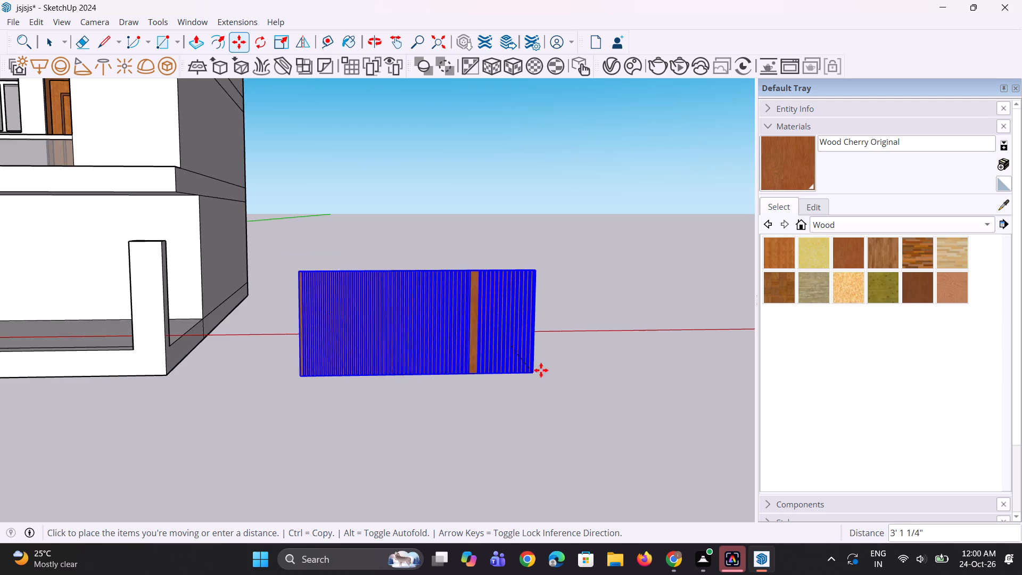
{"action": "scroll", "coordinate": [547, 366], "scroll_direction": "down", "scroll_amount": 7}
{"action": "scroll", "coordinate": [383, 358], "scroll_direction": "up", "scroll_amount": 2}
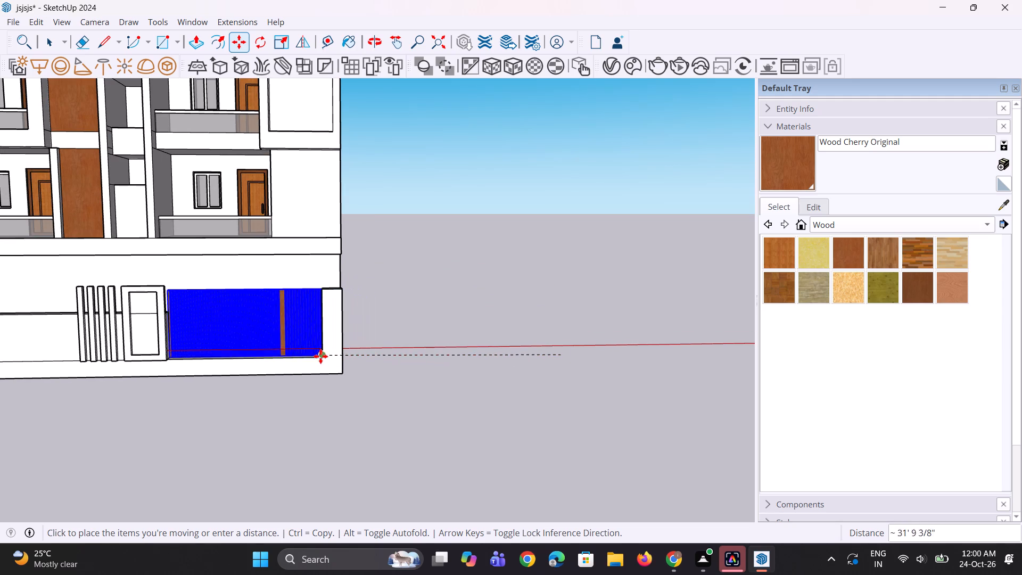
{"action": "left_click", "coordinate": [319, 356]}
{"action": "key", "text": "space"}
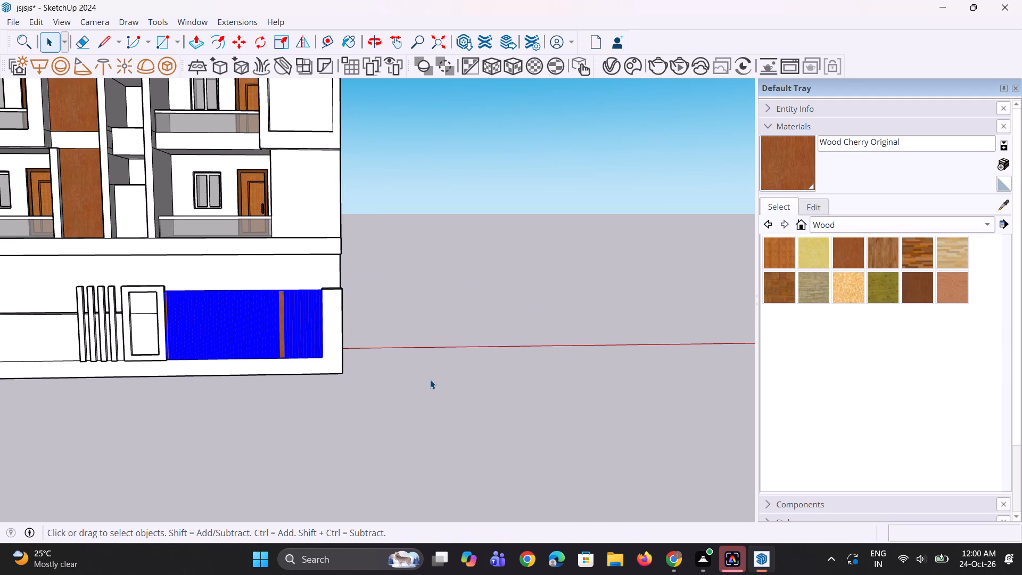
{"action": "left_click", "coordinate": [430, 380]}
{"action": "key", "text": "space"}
Examine the slatted panel in the boundary wall opening and the whole building facade above it.
{"action": "scroll", "coordinate": [138, 309], "scroll_direction": "up", "scroll_amount": 1}
{"action": "middle_click_drag", "start_coordinate": [139, 308], "coordinate": [149, 427]}
{"action": "double_click", "coordinate": [459, 368]}
{"action": "scroll", "coordinate": [390, 367], "scroll_direction": "up", "scroll_amount": 1}
{"action": "middle_click_drag", "start_coordinate": [390, 366], "coordinate": [372, 296]}
{"action": "scroll", "coordinate": [372, 296], "scroll_direction": "down", "scroll_amount": 8}
{"action": "middle_click_drag", "start_coordinate": [335, 334], "coordinate": [334, 311]}
{"action": "scroll", "coordinate": [335, 334], "scroll_direction": "up", "scroll_amount": 1}
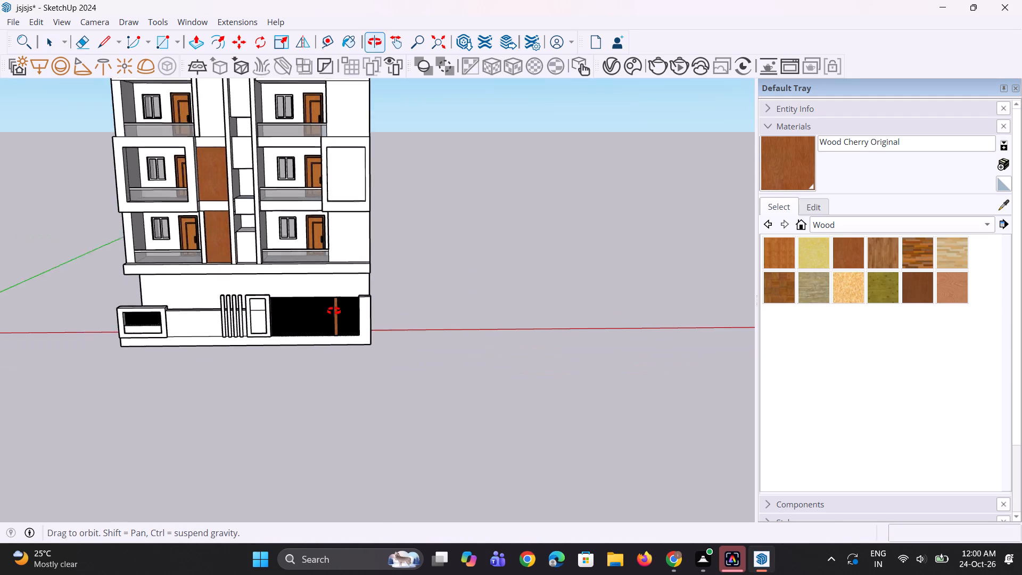
{"action": "middle_click_drag", "start_coordinate": [334, 311], "coordinate": [333, 306]}
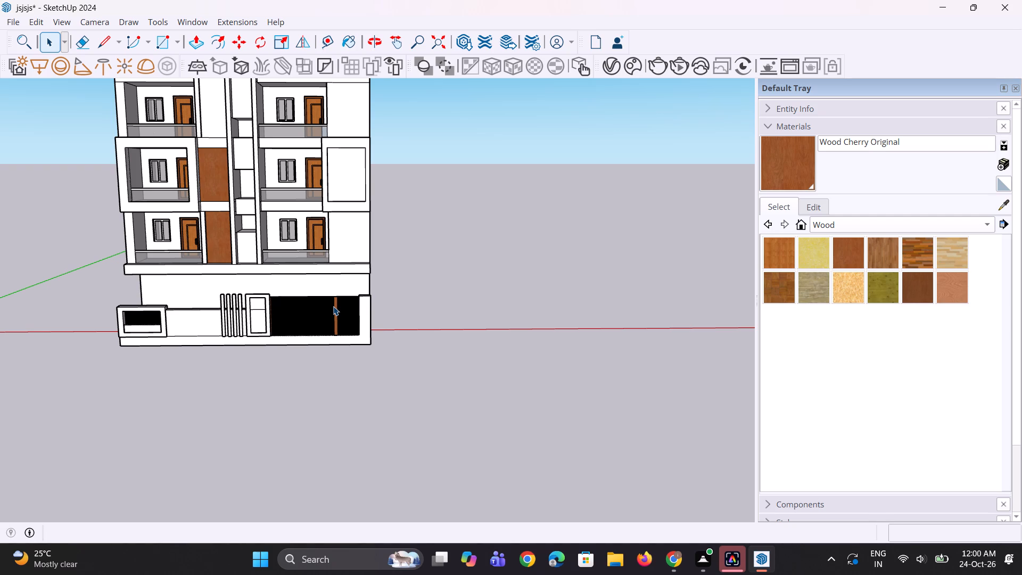
{"action": "scroll", "coordinate": [317, 316], "scroll_direction": "down", "scroll_amount": 4}
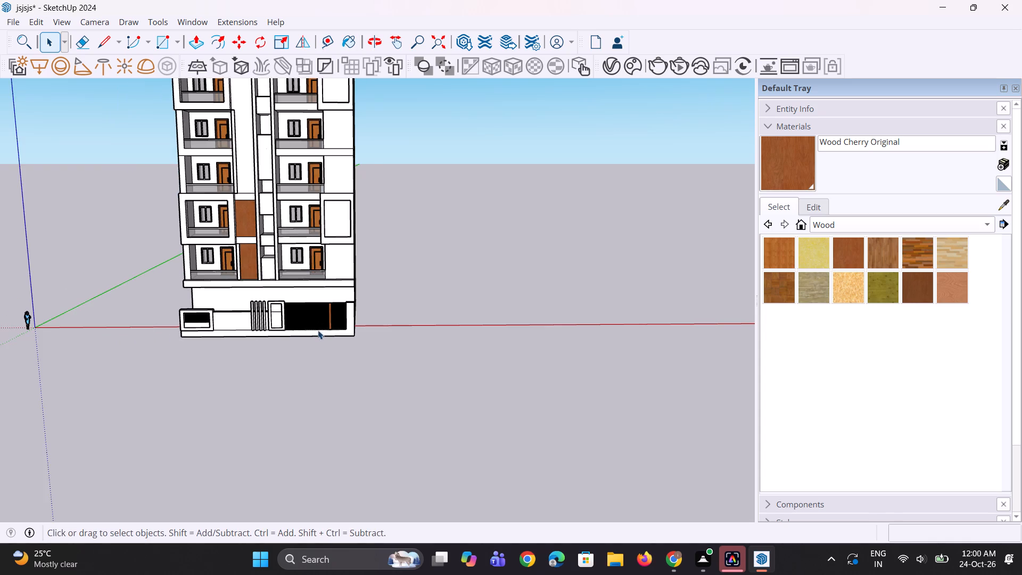
{"action": "scroll", "coordinate": [316, 343], "scroll_direction": "down", "scroll_amount": 5}
{"action": "scroll", "coordinate": [341, 250], "scroll_direction": "up", "scroll_amount": 2}
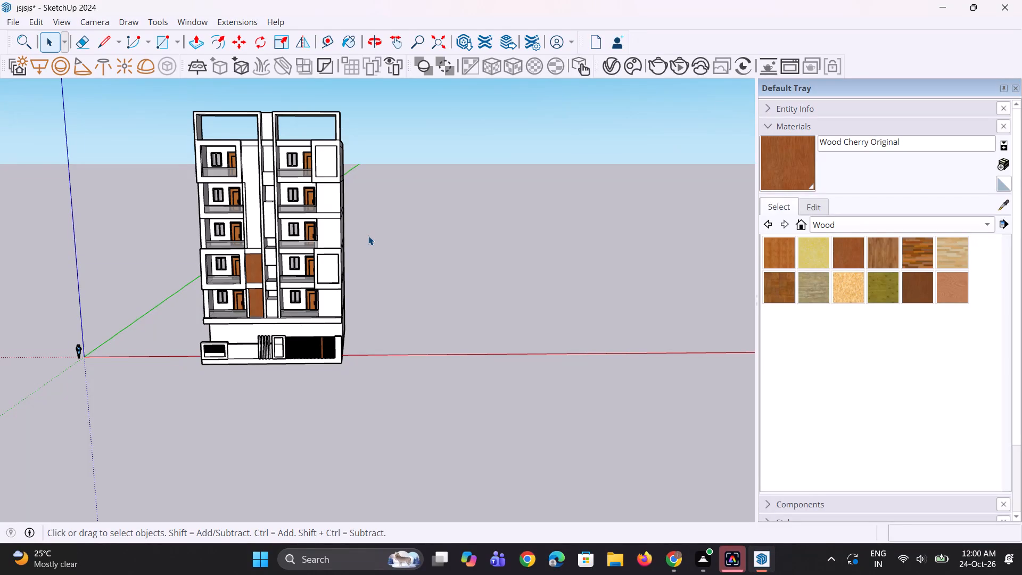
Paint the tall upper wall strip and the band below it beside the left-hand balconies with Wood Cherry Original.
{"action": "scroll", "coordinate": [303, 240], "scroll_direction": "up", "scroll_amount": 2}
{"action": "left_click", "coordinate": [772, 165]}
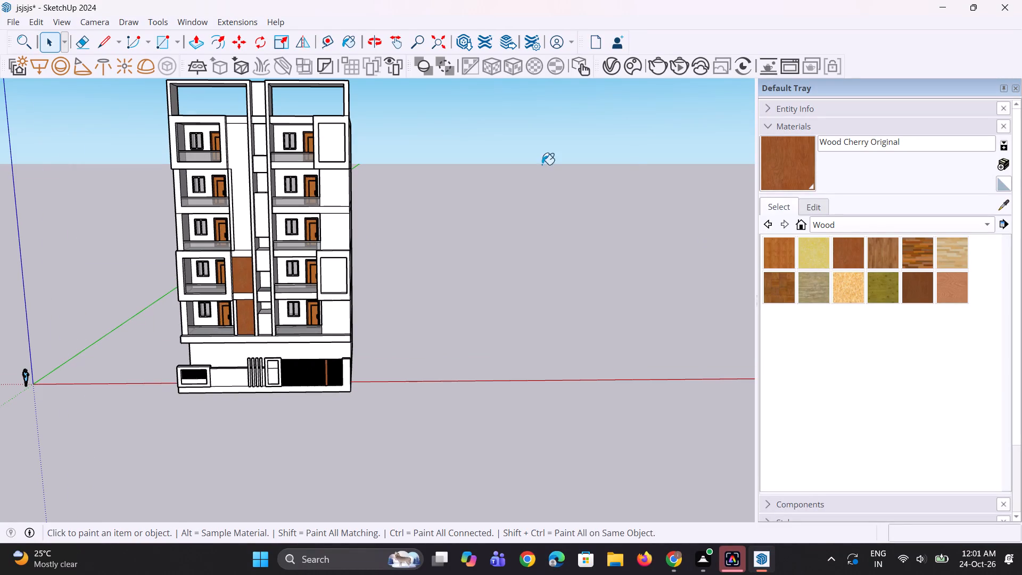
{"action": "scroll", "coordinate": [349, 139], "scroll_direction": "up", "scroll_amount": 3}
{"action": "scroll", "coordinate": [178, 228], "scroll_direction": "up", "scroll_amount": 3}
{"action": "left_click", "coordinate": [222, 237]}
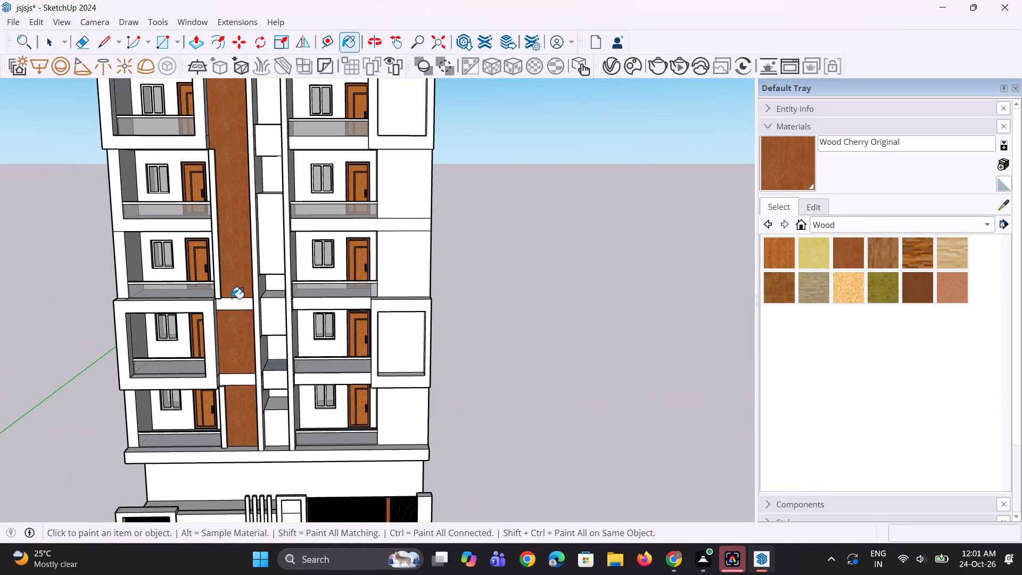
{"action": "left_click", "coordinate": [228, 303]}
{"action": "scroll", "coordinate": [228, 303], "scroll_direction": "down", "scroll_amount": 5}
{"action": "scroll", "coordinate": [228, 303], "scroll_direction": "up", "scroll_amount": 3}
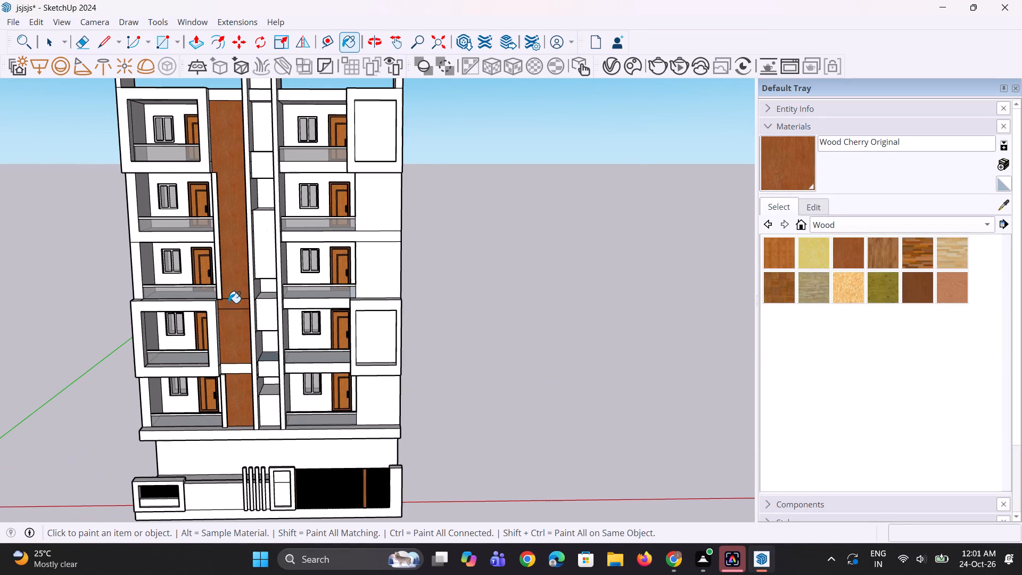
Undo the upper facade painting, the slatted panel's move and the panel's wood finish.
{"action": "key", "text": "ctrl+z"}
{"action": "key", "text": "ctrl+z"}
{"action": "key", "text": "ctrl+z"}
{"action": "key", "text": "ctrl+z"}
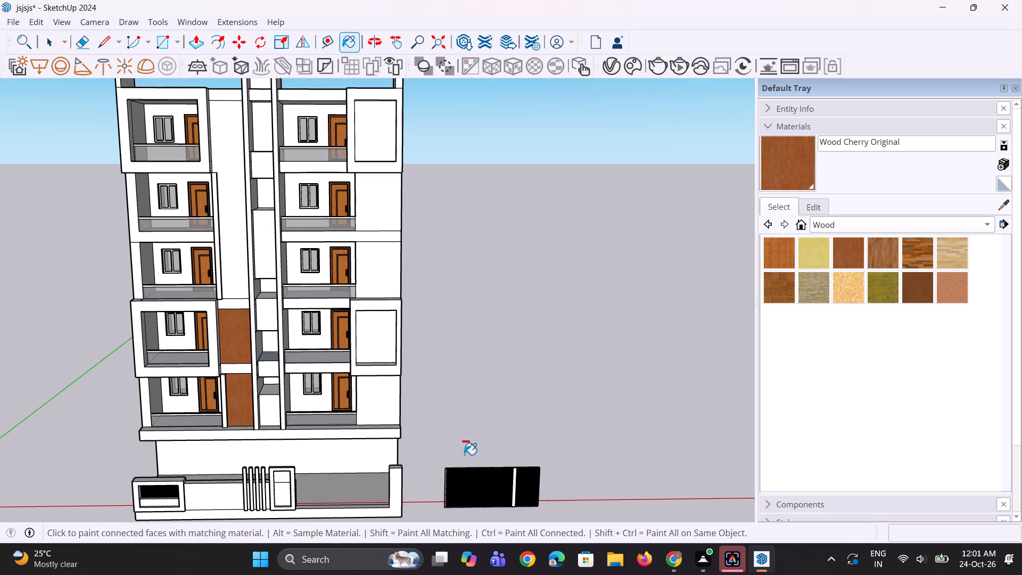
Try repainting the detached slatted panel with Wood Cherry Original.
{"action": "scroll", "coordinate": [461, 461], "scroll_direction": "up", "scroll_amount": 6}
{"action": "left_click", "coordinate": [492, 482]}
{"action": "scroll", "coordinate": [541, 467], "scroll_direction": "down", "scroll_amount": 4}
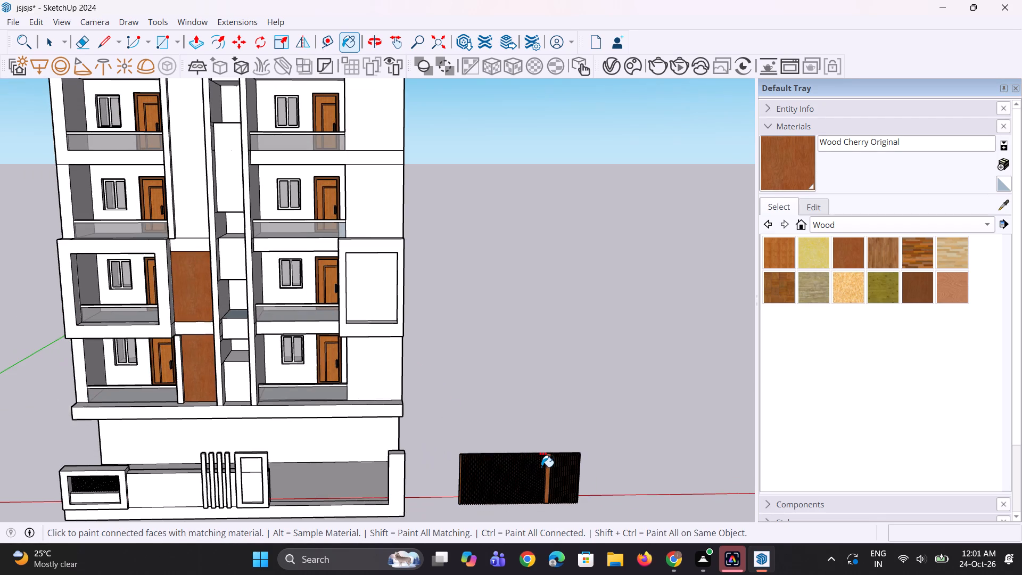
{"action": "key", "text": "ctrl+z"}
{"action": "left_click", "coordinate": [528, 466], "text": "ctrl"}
Undo the panel's repainting and the wood finish on the two lowest tall wall panels.
{"action": "key", "text": "ctrl+z"}
{"action": "key", "text": "ctrl+z"}
{"action": "key", "text": "ctrl+z"}
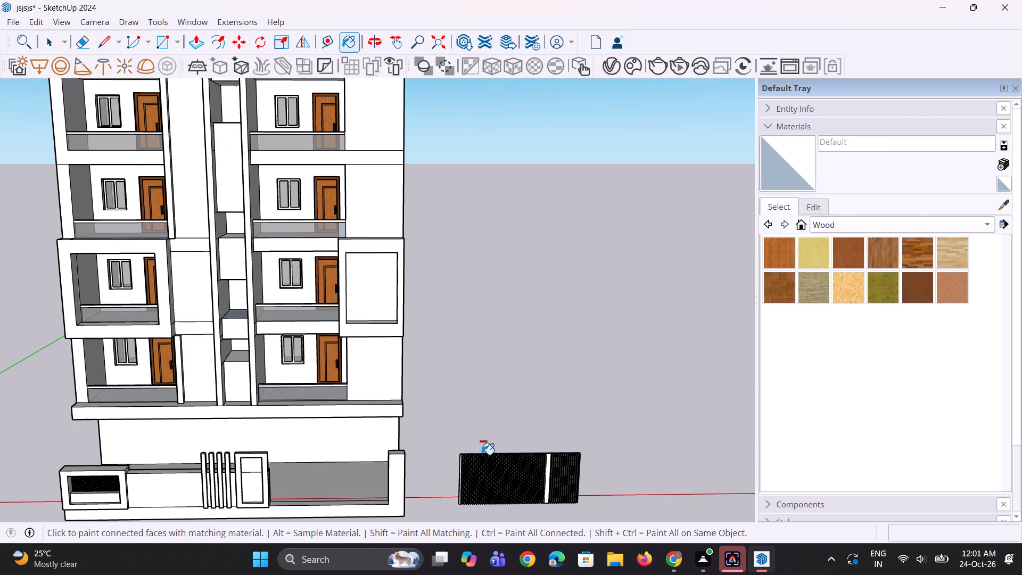
Paint the detached slatted panel with Wood Cherry Original from the Wood materials.
{"action": "left_click", "coordinate": [515, 486]}
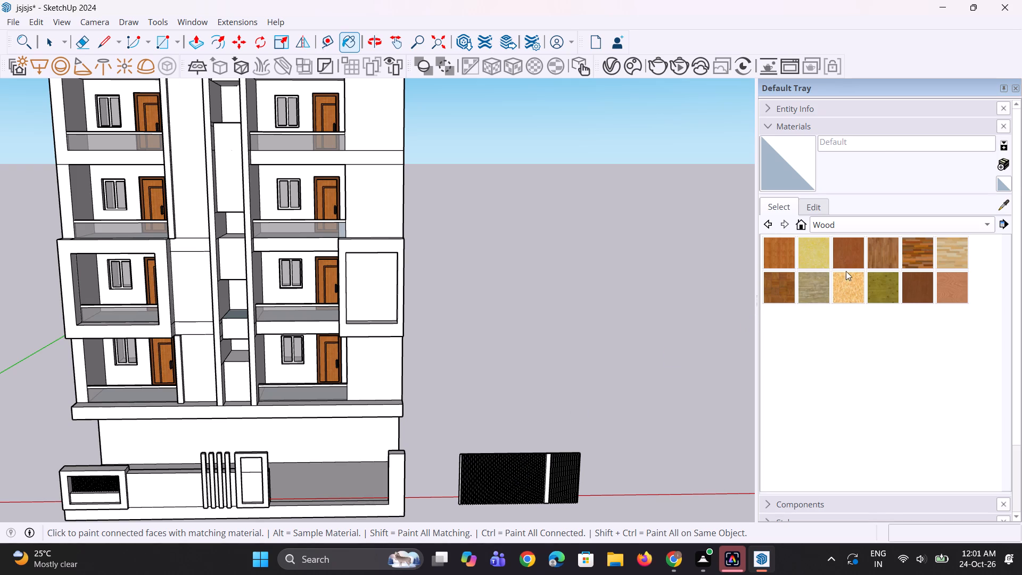
{"action": "left_click", "coordinate": [854, 264]}
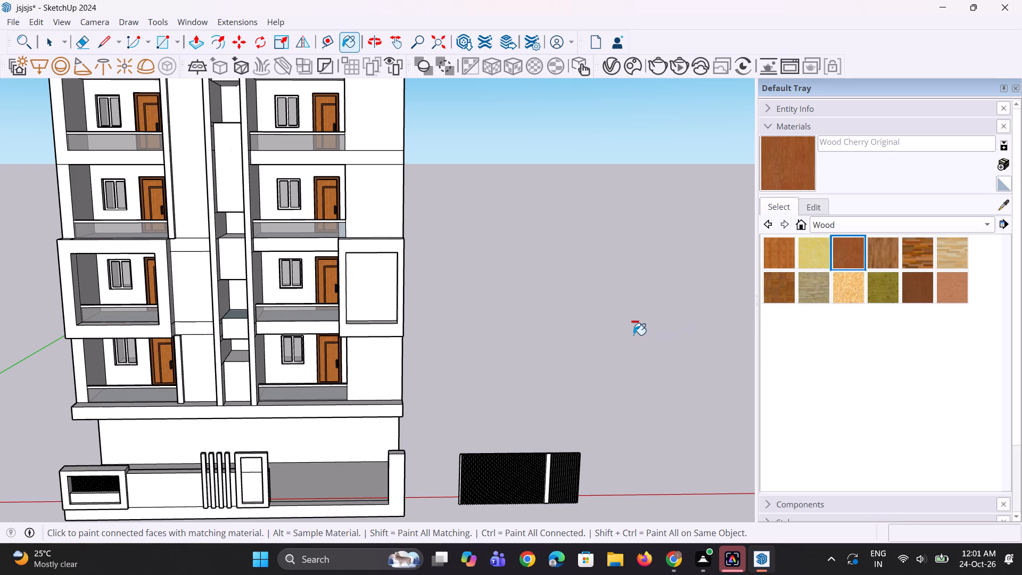
{"action": "scroll", "coordinate": [624, 334], "scroll_direction": "down", "scroll_amount": 4}
{"action": "scroll", "coordinate": [621, 385], "scroll_direction": "up", "scroll_amount": 2}
{"action": "left_click", "coordinate": [536, 445]}
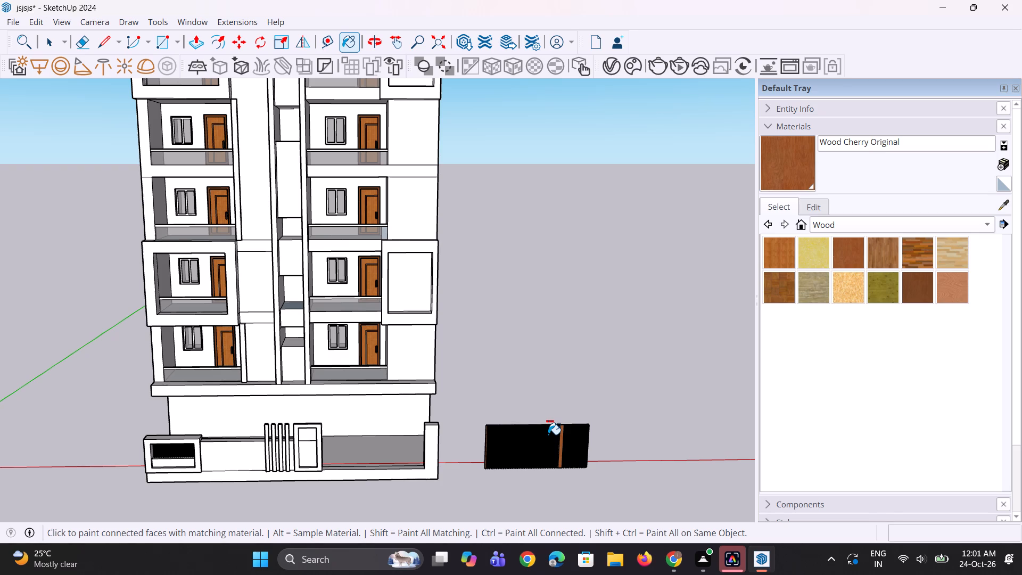
Move the painted slatted panel along the ground from beside the building to the boundary wall's opening.
{"action": "scroll", "coordinate": [548, 434], "scroll_direction": "down", "scroll_amount": 3}
{"action": "middle_click", "coordinate": [548, 434]}
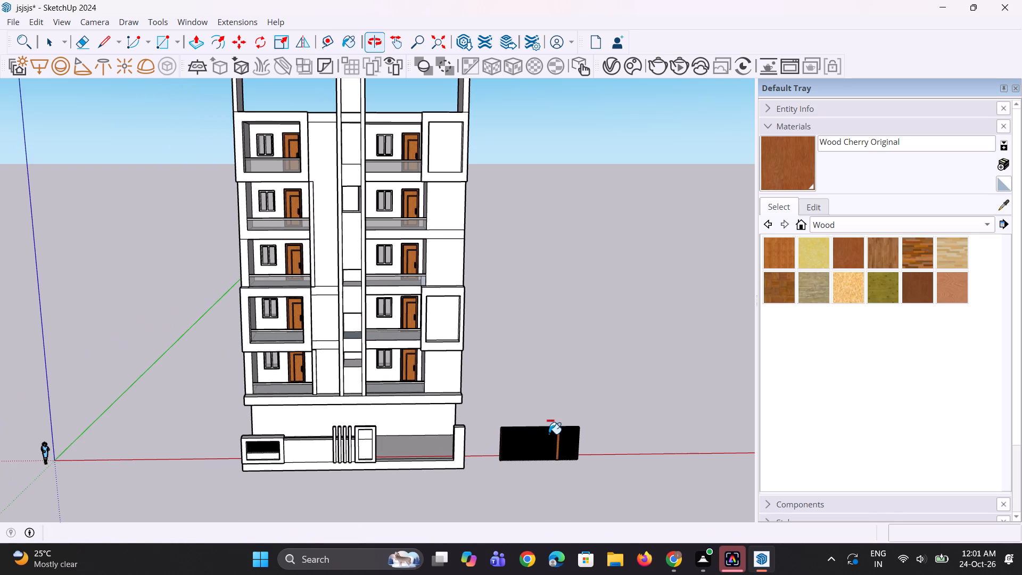
{"action": "key", "text": "space"}
{"action": "key", "text": "space"}
{"action": "key", "text": "space"}
{"action": "scroll", "coordinate": [432, 422], "scroll_direction": "up", "scroll_amount": 2}
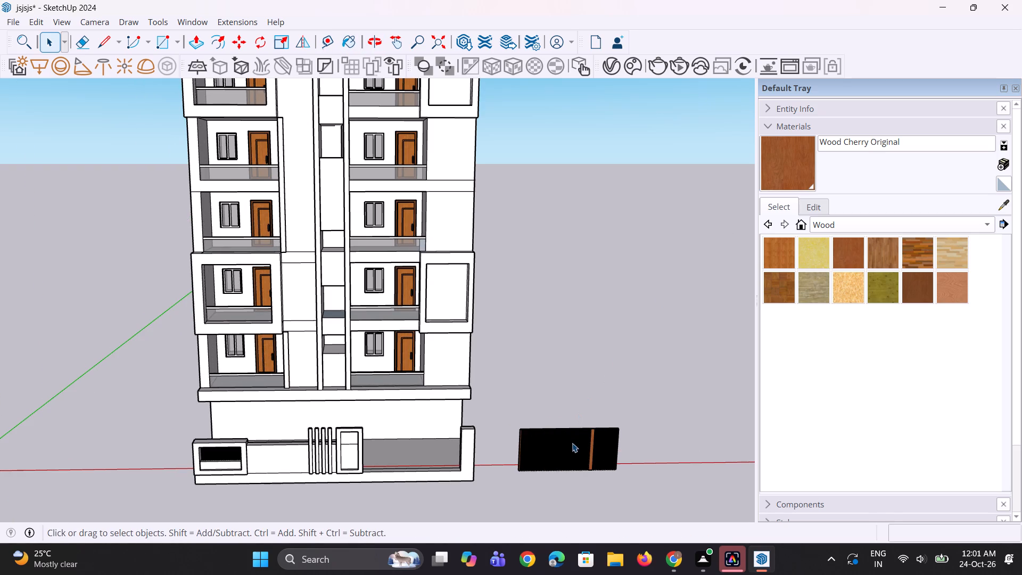
{"action": "key", "text": "m"}
{"action": "left_click", "coordinate": [615, 469]}
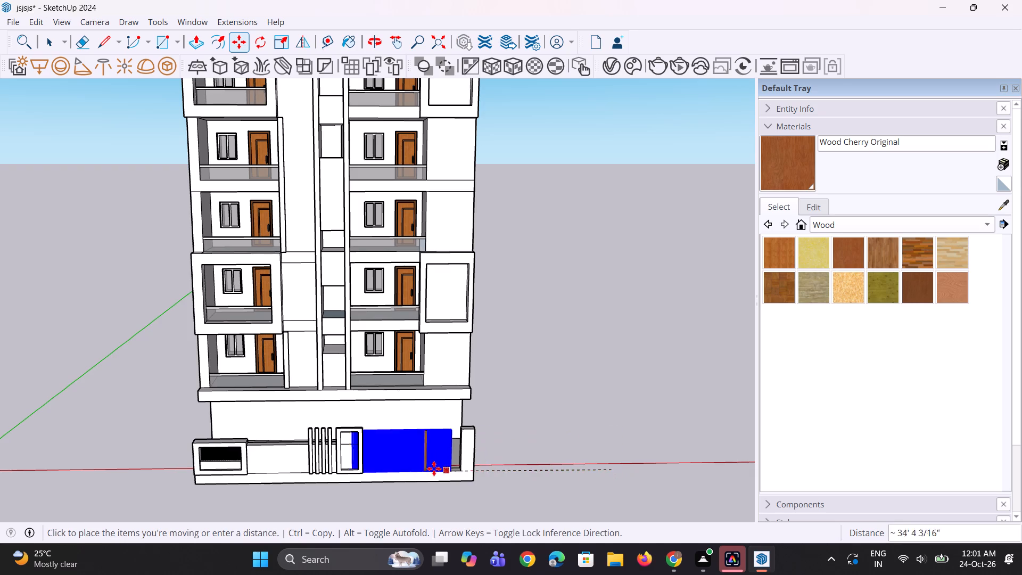
{"action": "scroll", "coordinate": [428, 469], "scroll_direction": "up", "scroll_amount": 3}
{"action": "left_click", "coordinate": [455, 460]}
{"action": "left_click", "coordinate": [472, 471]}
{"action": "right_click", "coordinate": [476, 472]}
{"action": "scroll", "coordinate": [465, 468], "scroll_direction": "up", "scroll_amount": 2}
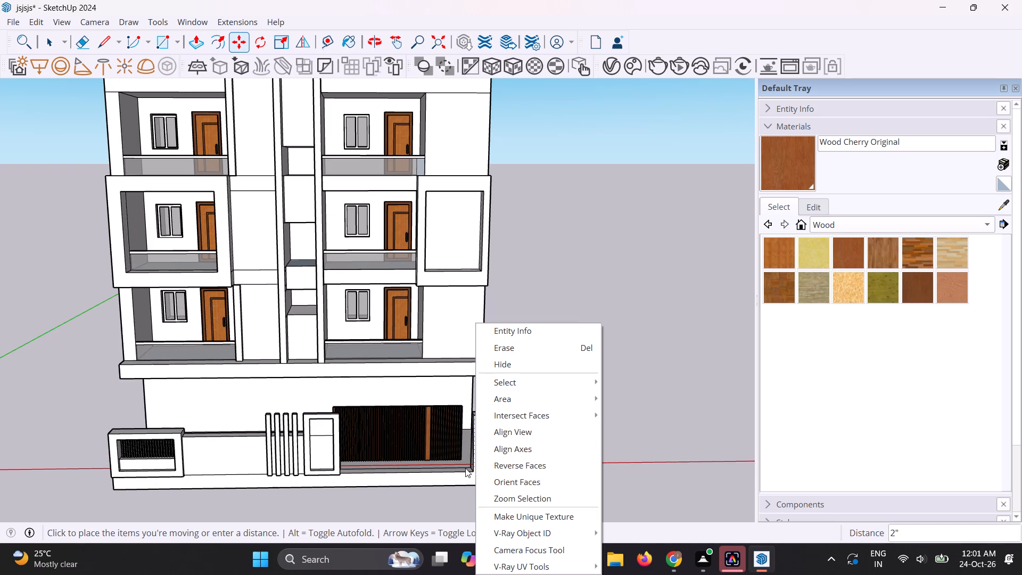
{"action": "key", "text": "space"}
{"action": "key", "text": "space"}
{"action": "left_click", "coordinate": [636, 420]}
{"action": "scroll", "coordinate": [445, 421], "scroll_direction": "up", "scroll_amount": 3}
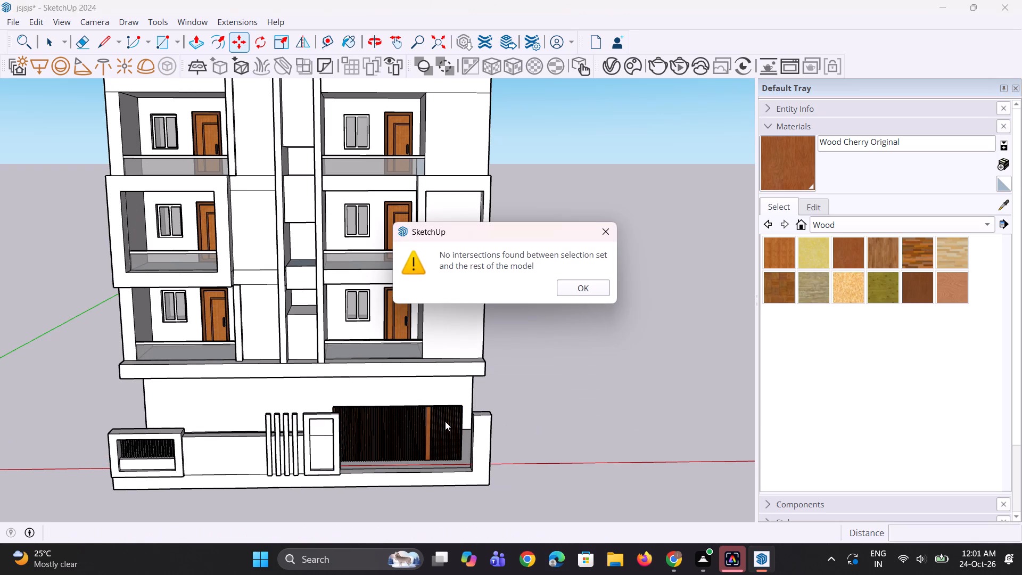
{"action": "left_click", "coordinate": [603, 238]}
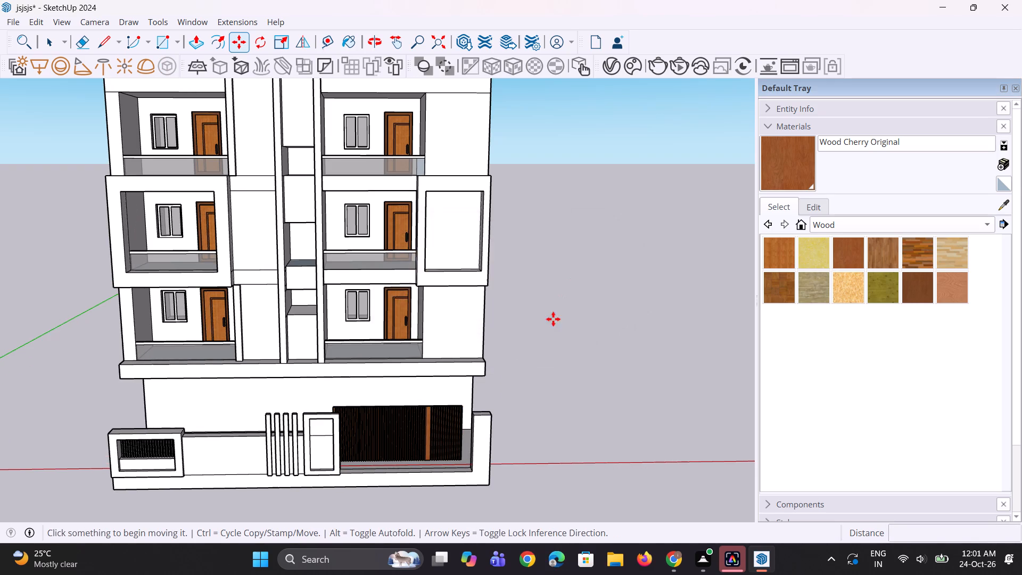
Move the slatted panel about 4' 8" to the front face of the boundary wall, toward the end pillar.
{"action": "scroll", "coordinate": [489, 420], "scroll_direction": "up", "scroll_amount": 2}
{"action": "left_click", "coordinate": [455, 467]}
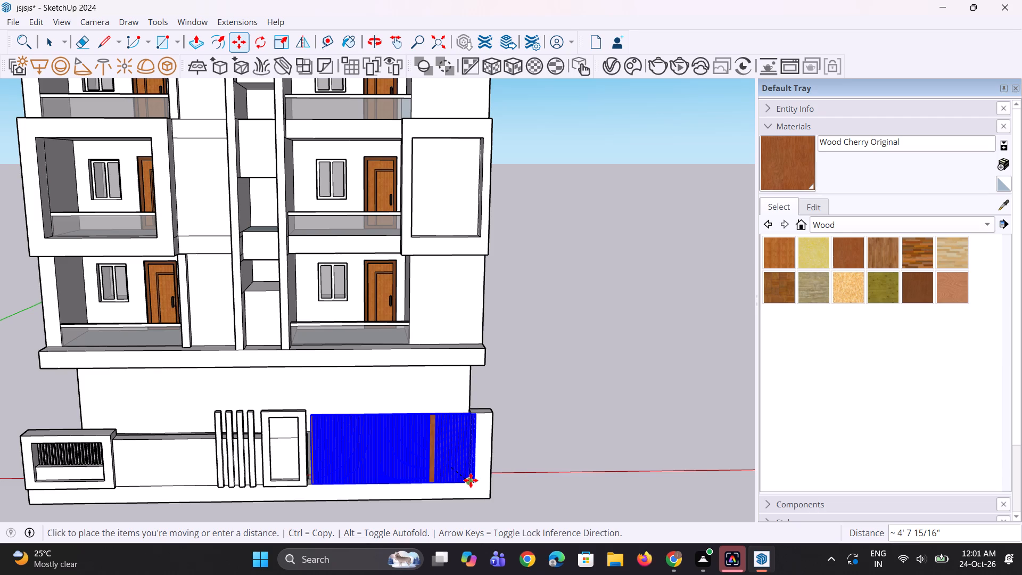
{"action": "left_click", "coordinate": [469, 480]}
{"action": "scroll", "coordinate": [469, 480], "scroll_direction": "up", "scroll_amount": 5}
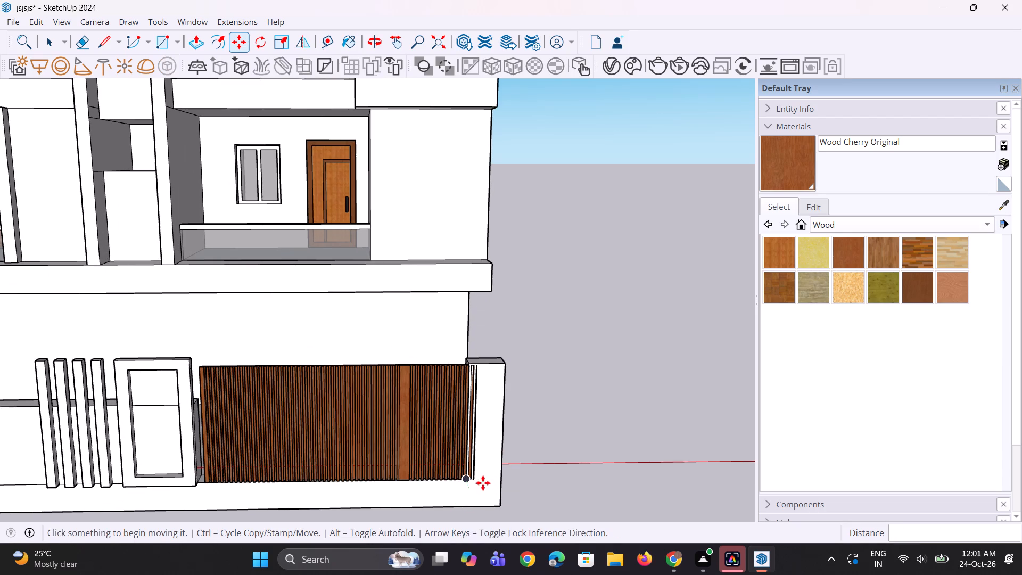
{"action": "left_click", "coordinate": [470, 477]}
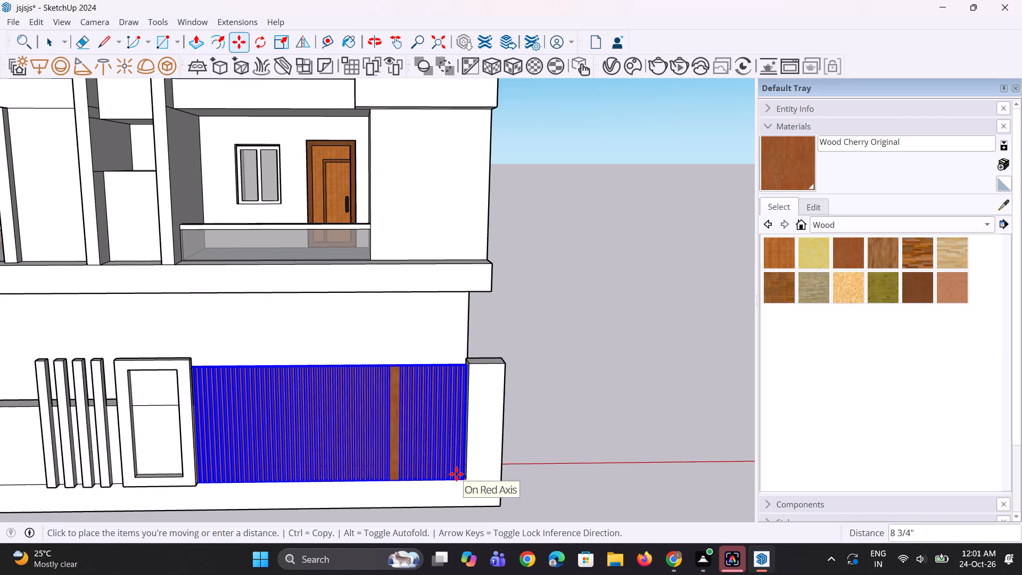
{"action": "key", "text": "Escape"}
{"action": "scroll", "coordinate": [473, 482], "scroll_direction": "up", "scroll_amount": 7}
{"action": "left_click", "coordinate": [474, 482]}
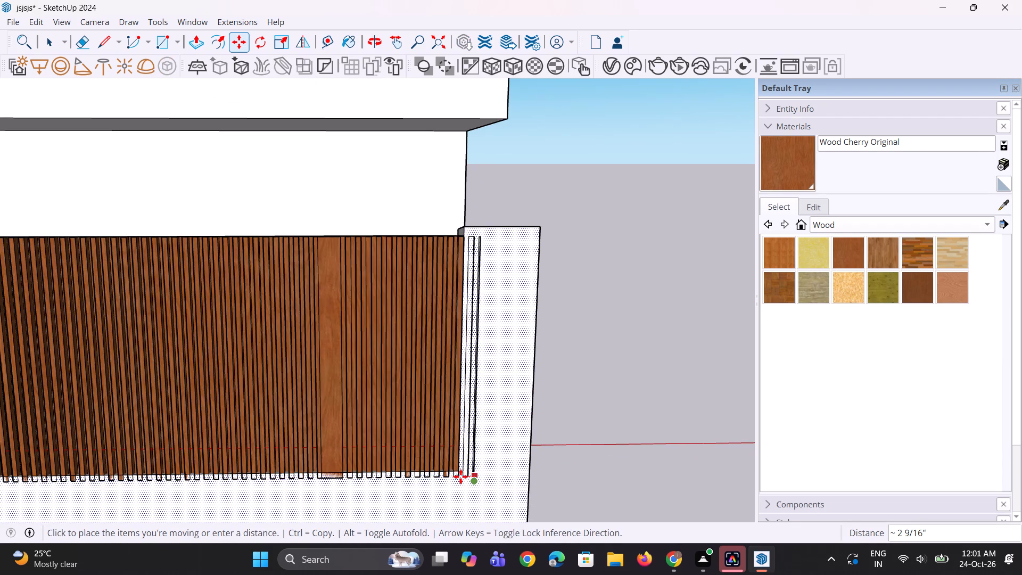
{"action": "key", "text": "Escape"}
Shift the slatted panel 6 1/4" sideways so its end meets the boundary wall's end pillar.
{"action": "scroll", "coordinate": [465, 478], "scroll_direction": "up", "scroll_amount": 3}
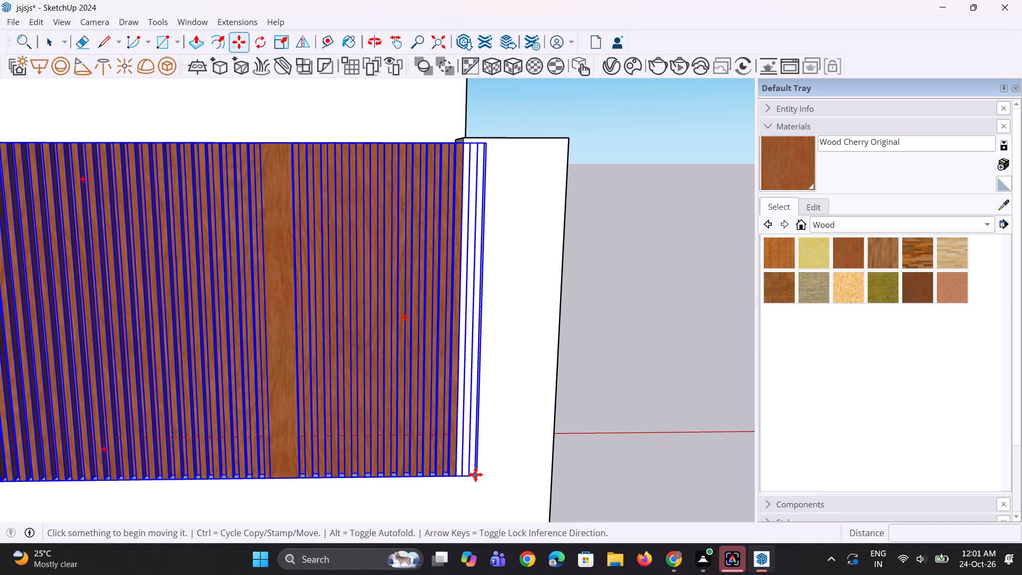
{"action": "left_click", "coordinate": [476, 474]}
{"action": "left_click", "coordinate": [455, 471]}
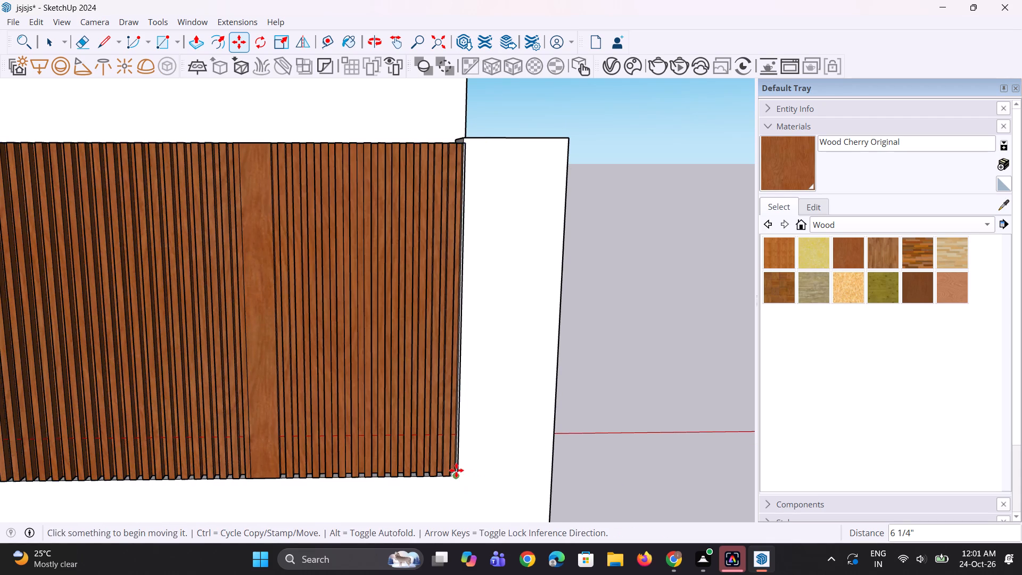
{"action": "scroll", "coordinate": [456, 470], "scroll_direction": "down", "scroll_amount": 4}
{"action": "key", "text": "space"}
{"action": "left_click", "coordinate": [585, 447]}
{"action": "key", "text": "space"}
{"action": "left_click", "coordinate": [585, 447]}
Erase the leftover horizontal lines crossing the tall plain wall strip beside the building's left-hand balconies.
{"action": "scroll", "coordinate": [597, 407], "scroll_direction": "down", "scroll_amount": 2}
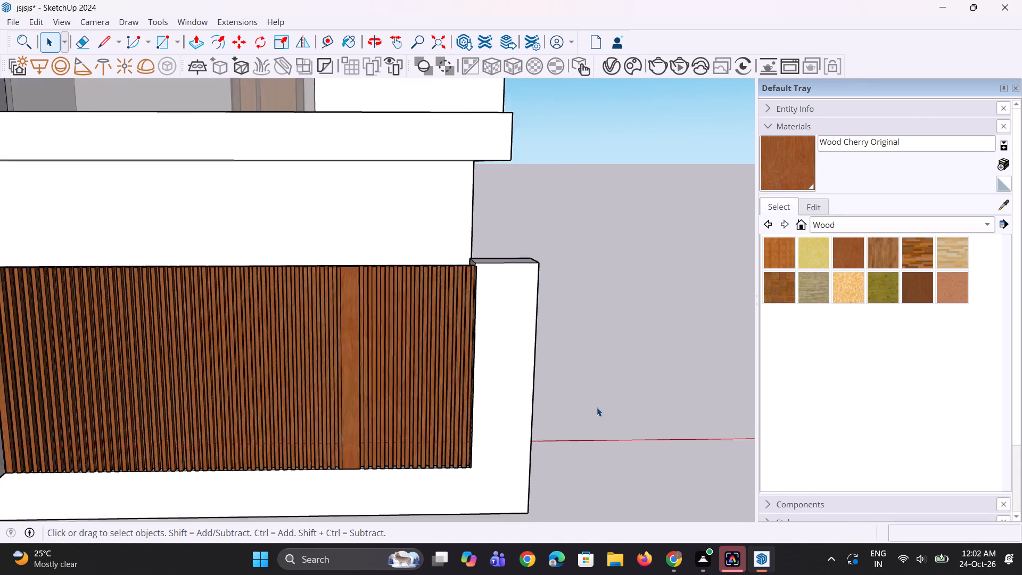
{"action": "scroll", "coordinate": [597, 407], "scroll_direction": "down", "scroll_amount": 8}
{"action": "middle_click_drag", "start_coordinate": [583, 408], "coordinate": [572, 408]}
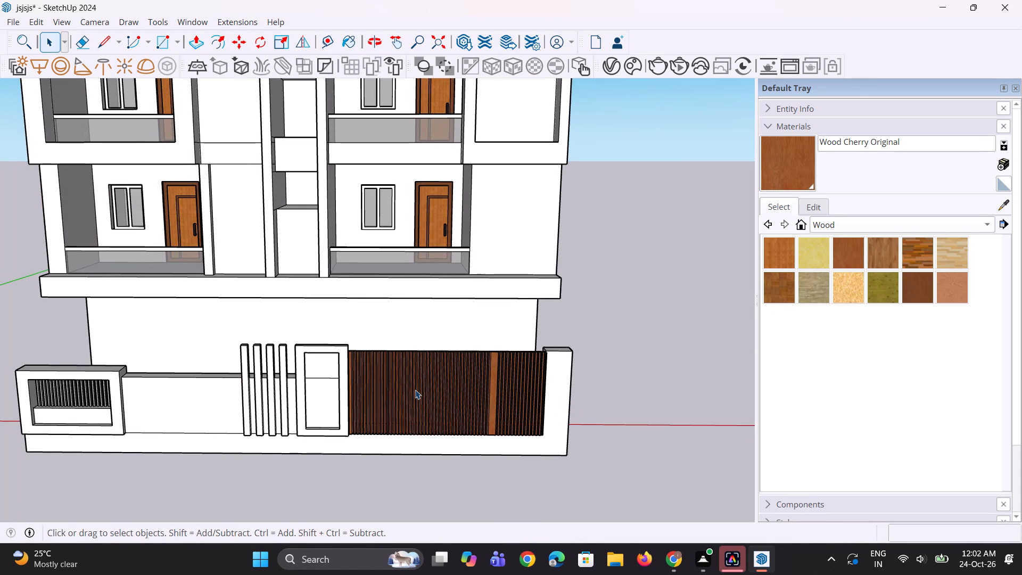
{"action": "scroll", "coordinate": [372, 397], "scroll_direction": "down", "scroll_amount": 8}
{"action": "middle_click_drag", "start_coordinate": [374, 398], "coordinate": [374, 362]}
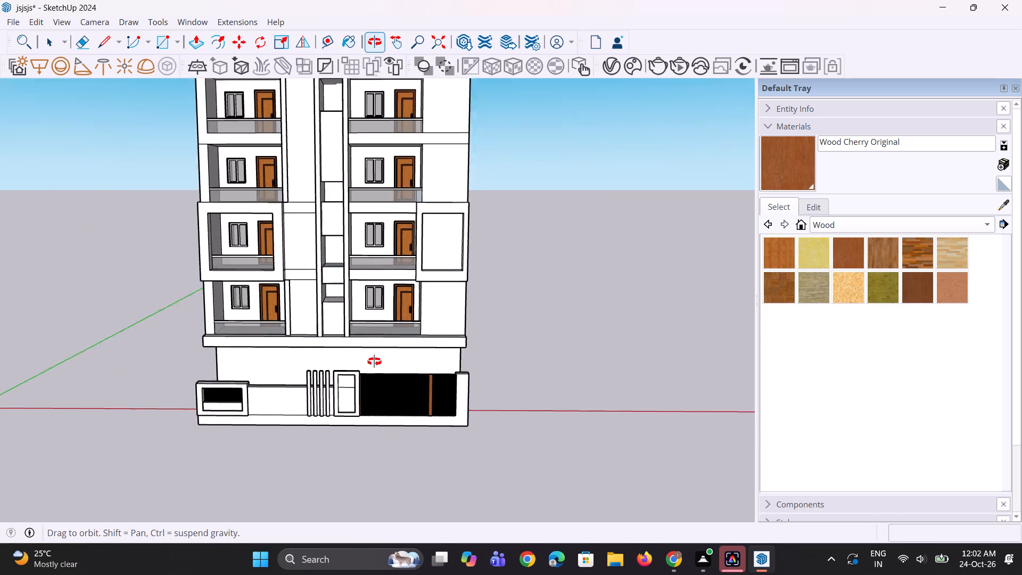
{"action": "middle_click_drag", "start_coordinate": [374, 362], "coordinate": [374, 360]}
{"action": "scroll", "coordinate": [374, 360], "scroll_direction": "up", "scroll_amount": 1}
{"action": "scroll", "coordinate": [339, 309], "scroll_direction": "up", "scroll_amount": 2}
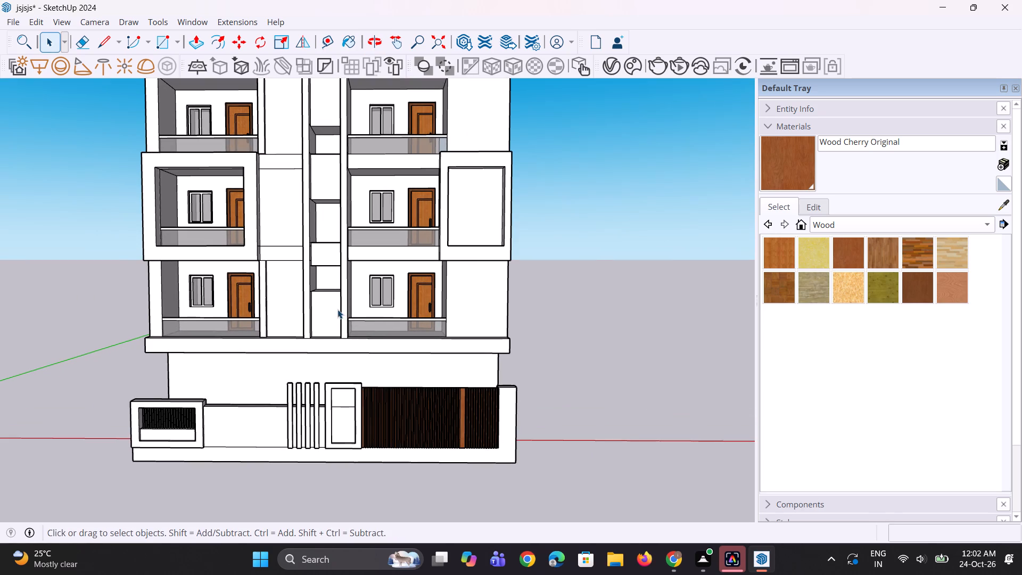
{"action": "scroll", "coordinate": [299, 287], "scroll_direction": "up", "scroll_amount": 9}
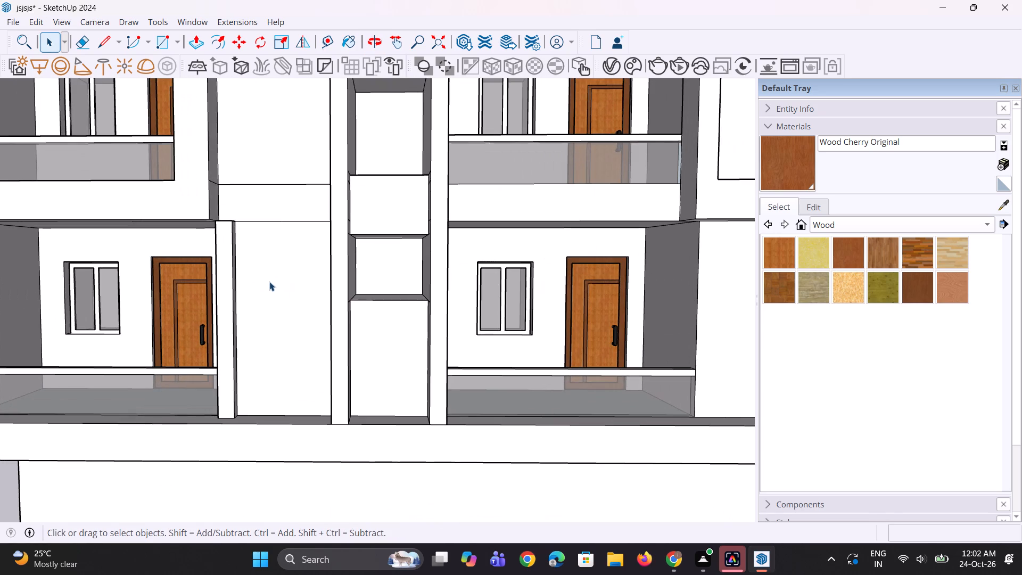
{"action": "key", "text": "e"}
{"action": "left_click_drag", "start_coordinate": [269, 178], "coordinate": [273, 216]}
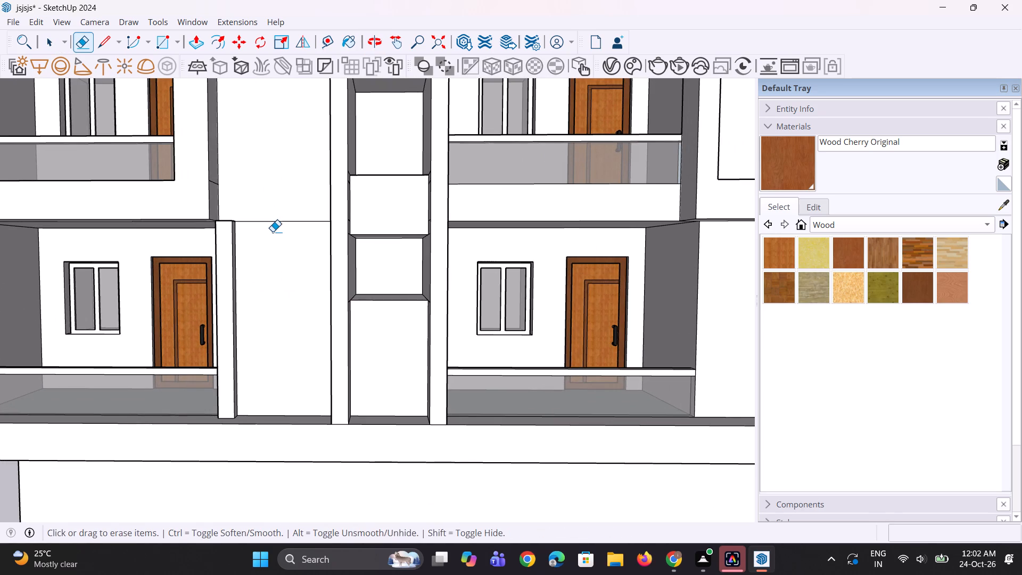
{"action": "left_click_drag", "start_coordinate": [273, 210], "coordinate": [270, 246]}
{"action": "scroll", "coordinate": [274, 252], "scroll_direction": "down", "scroll_amount": 11}
{"action": "left_click_drag", "start_coordinate": [268, 116], "coordinate": [273, 176]}
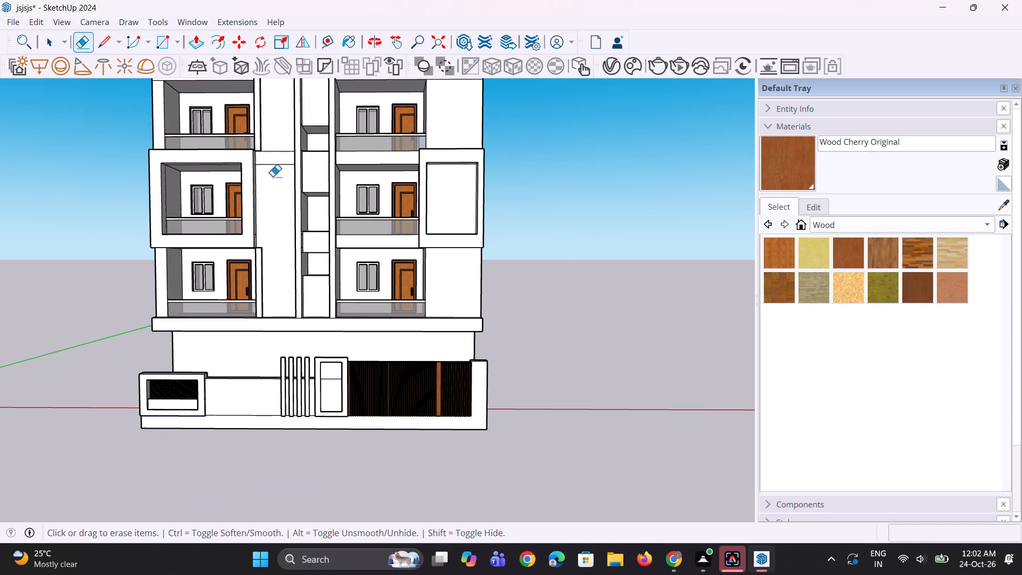
{"action": "left_click_drag", "start_coordinate": [273, 176], "coordinate": [278, 225]}
Erase the horizontal lines crossing the plain end wall beside the right-hand balconies, between the two projecting framed panels.
{"action": "scroll", "coordinate": [318, 252], "scroll_direction": "down", "scroll_amount": 9}
{"action": "scroll", "coordinate": [323, 158], "scroll_direction": "up", "scroll_amount": 3}
{"action": "scroll", "coordinate": [305, 115], "scroll_direction": "up", "scroll_amount": 3}
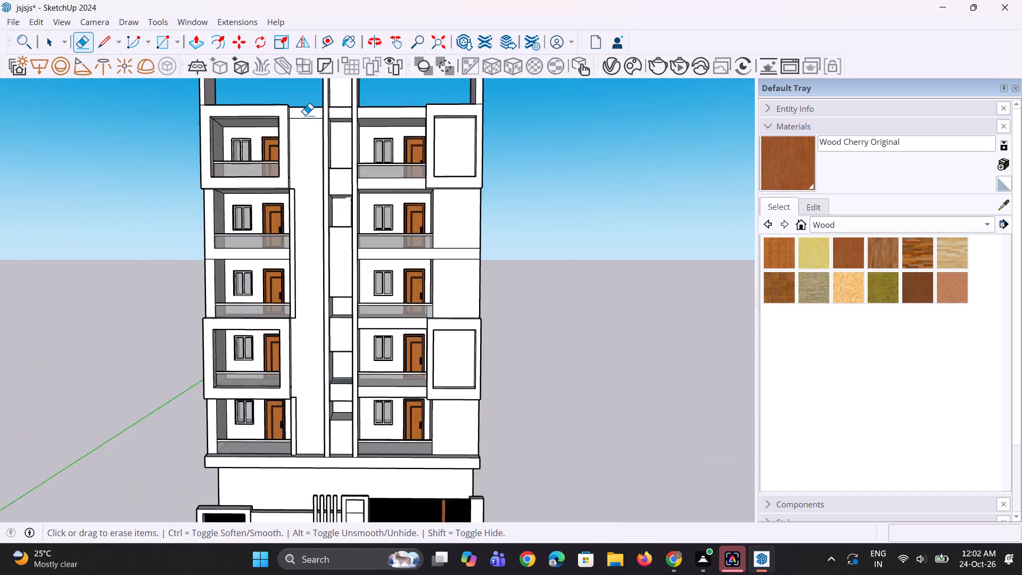
{"action": "scroll", "coordinate": [305, 115], "scroll_direction": "up", "scroll_amount": 9}
{"action": "scroll", "coordinate": [303, 137], "scroll_direction": "down", "scroll_amount": 4}
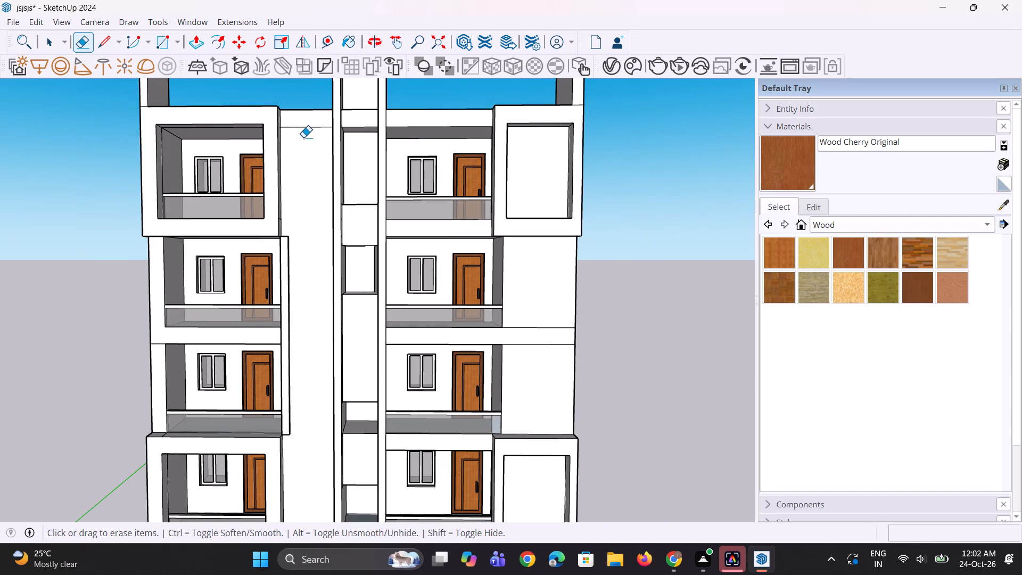
{"action": "scroll", "coordinate": [343, 185], "scroll_direction": "down", "scroll_amount": 3}
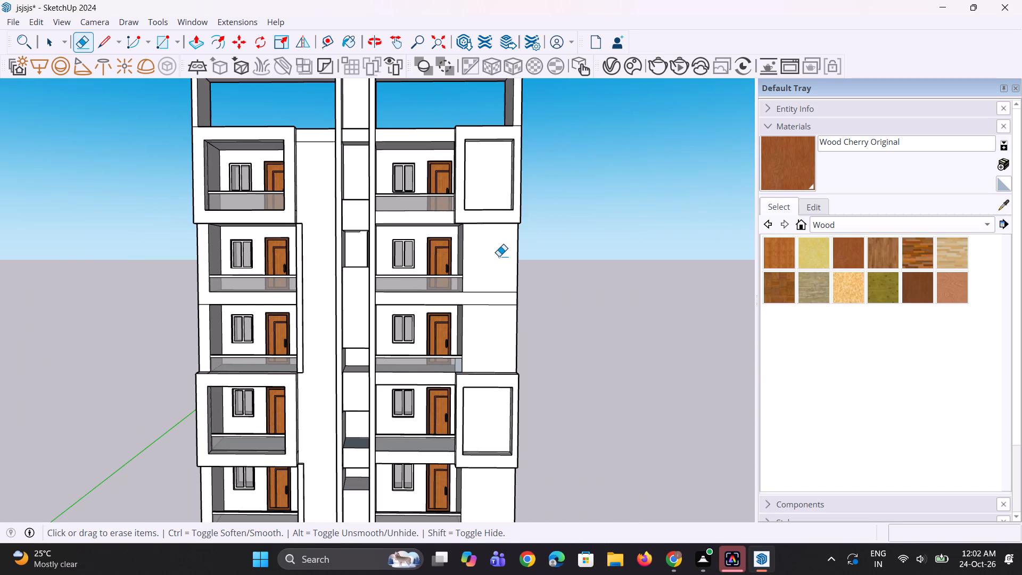
{"action": "left_click_drag", "start_coordinate": [495, 267], "coordinate": [495, 327]}
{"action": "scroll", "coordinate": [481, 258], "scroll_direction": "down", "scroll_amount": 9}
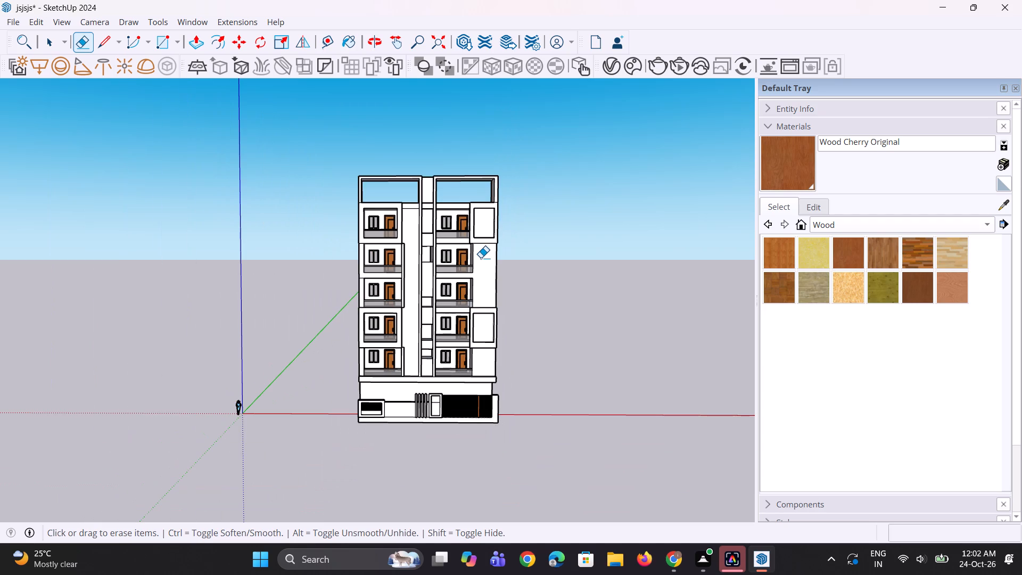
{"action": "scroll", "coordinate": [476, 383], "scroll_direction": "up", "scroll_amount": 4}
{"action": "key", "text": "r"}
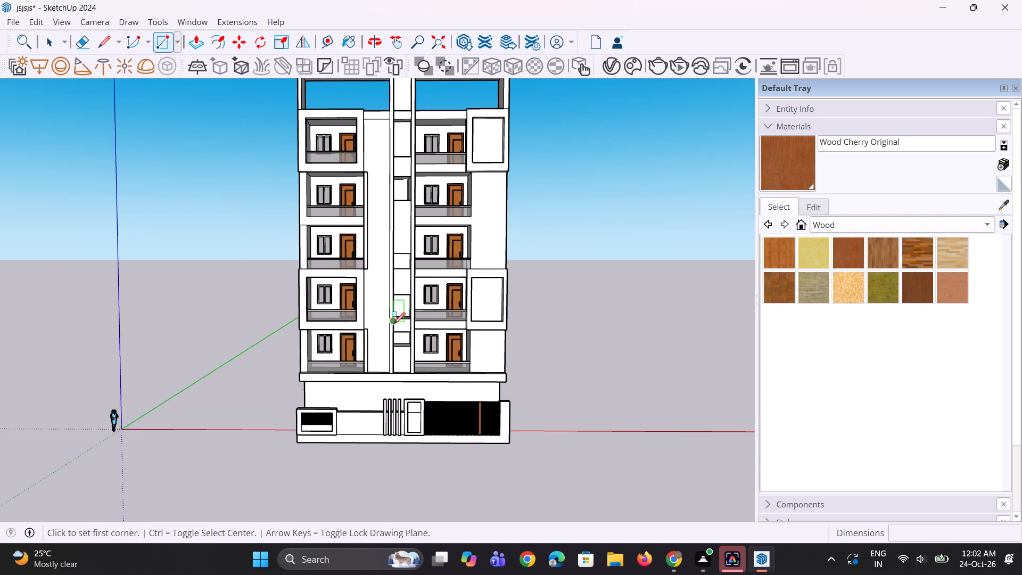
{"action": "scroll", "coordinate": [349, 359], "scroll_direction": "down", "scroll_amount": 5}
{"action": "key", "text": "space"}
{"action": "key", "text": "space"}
Copy a right-hand balcony window from the second-lowest balcony storey to the top storey of the tall wall strip, about 45' 4" away.
{"action": "left_click", "coordinate": [403, 321]}
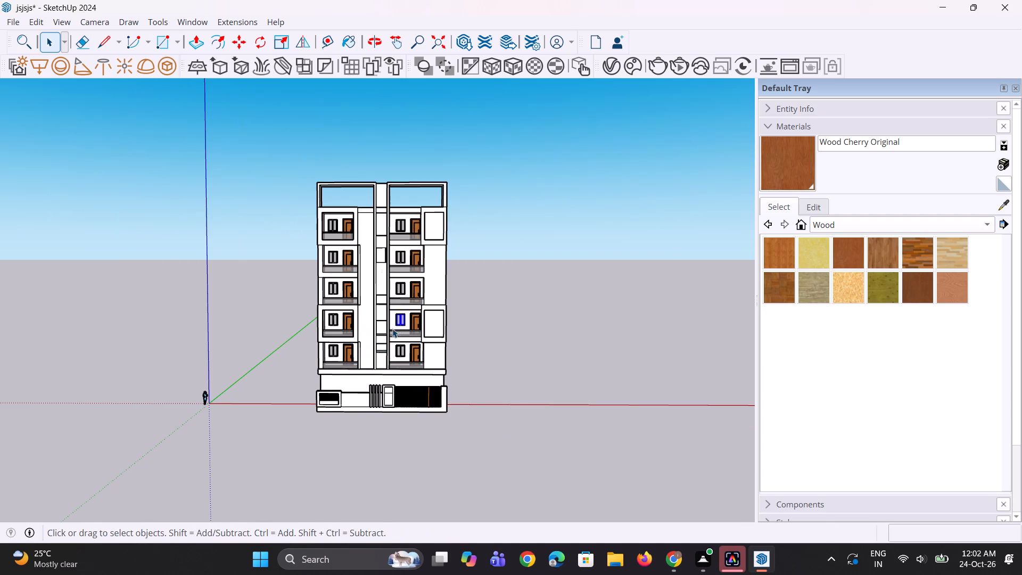
{"action": "scroll", "coordinate": [392, 328], "scroll_direction": "up", "scroll_amount": 7}
{"action": "key", "text": "m"}
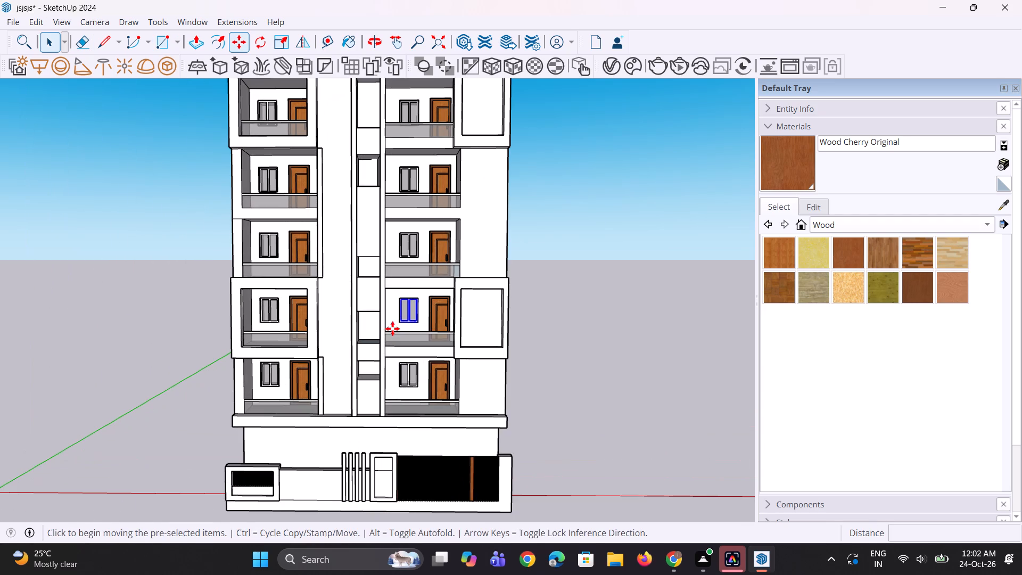
{"action": "left_click_drag", "start_coordinate": [395, 322], "coordinate": [389, 336]}
{"action": "scroll", "coordinate": [394, 333], "scroll_direction": "down", "scroll_amount": 2}
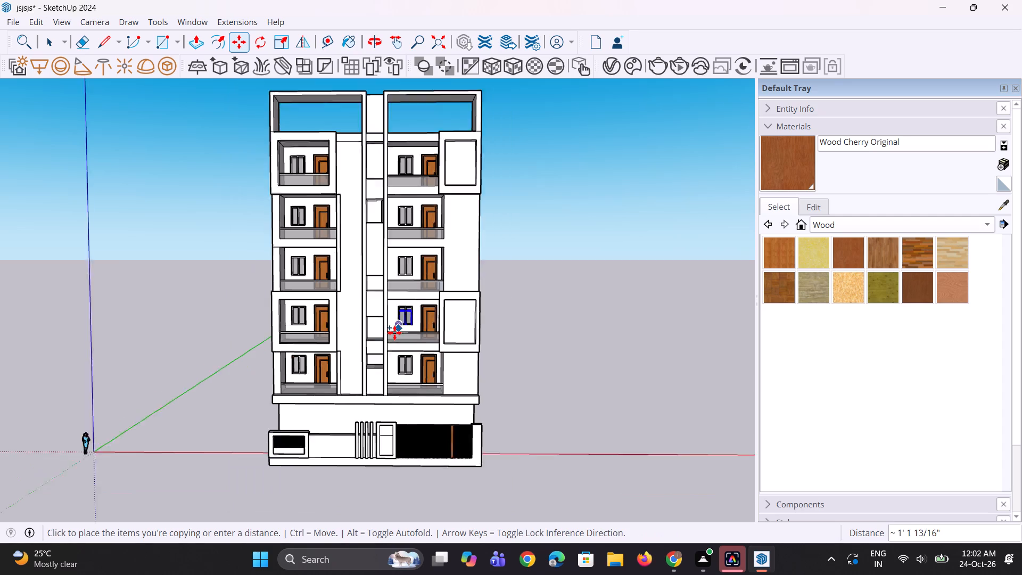
{"action": "scroll", "coordinate": [394, 333], "scroll_direction": "down", "scroll_amount": 2}
{"action": "scroll", "coordinate": [353, 205], "scroll_direction": "up", "scroll_amount": 7}
{"action": "left_click", "coordinate": [337, 180]}
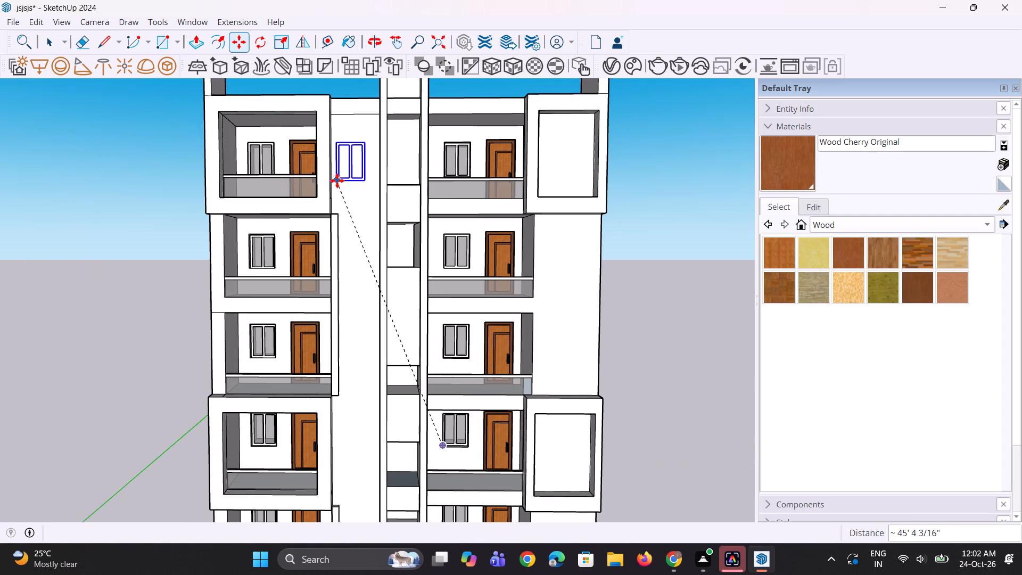
Bring the copied window onto the tall strip's front face with successive moves of about 3' 9", 1' 1" and 8".
{"action": "middle_click_drag", "start_coordinate": [339, 214], "coordinate": [340, 250]}
{"action": "scroll", "coordinate": [365, 211], "scroll_direction": "up", "scroll_amount": 3}
{"action": "middle_click_drag", "start_coordinate": [366, 209], "coordinate": [295, 225]}
{"action": "scroll", "coordinate": [333, 174], "scroll_direction": "up", "scroll_amount": 6}
{"action": "left_click", "coordinate": [350, 183]}
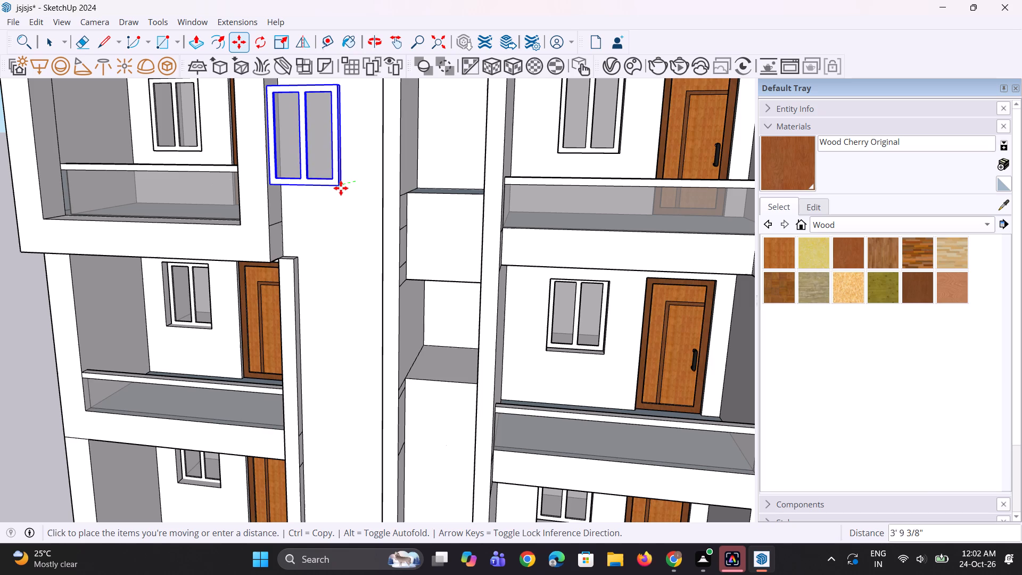
{"action": "left_click", "coordinate": [342, 187]}
{"action": "middle_click_drag", "start_coordinate": [348, 201], "coordinate": [289, 225]}
{"action": "scroll", "coordinate": [319, 177], "scroll_direction": "up", "scroll_amount": 5}
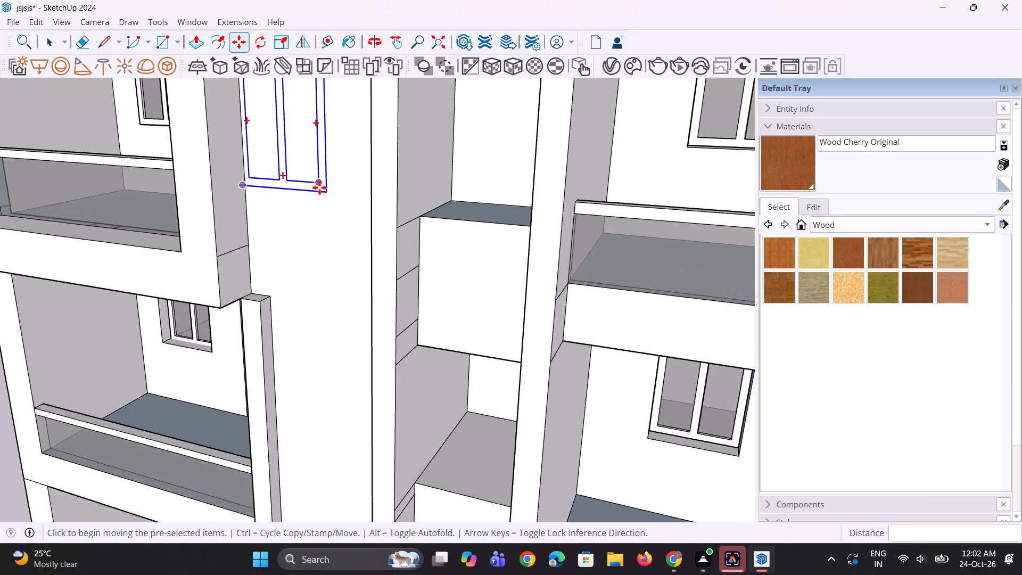
{"action": "left_click", "coordinate": [325, 191]}
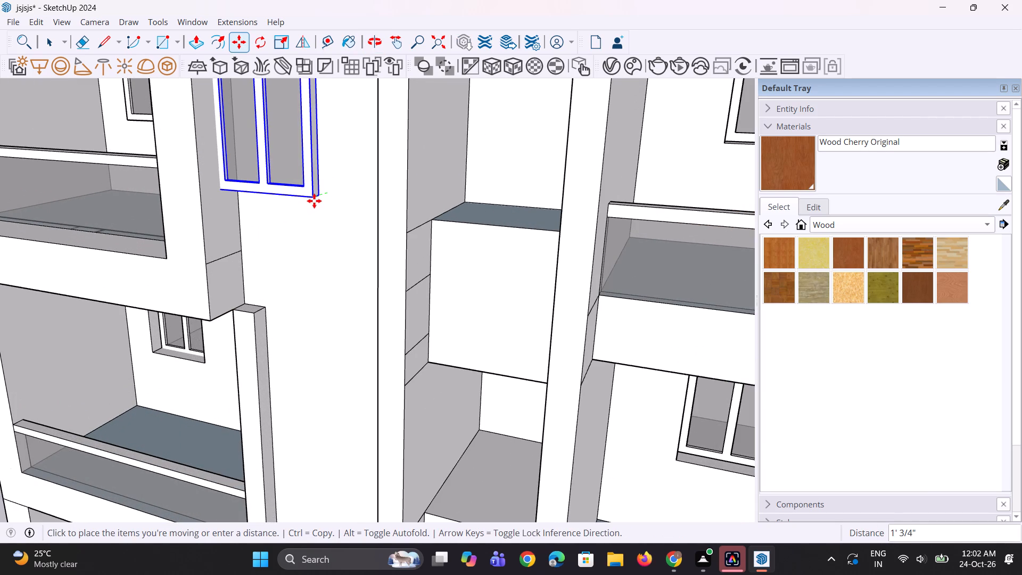
{"action": "left_click", "coordinate": [314, 201]}
{"action": "middle_click_drag", "start_coordinate": [347, 212], "coordinate": [308, 245]}
{"action": "scroll", "coordinate": [303, 233], "scroll_direction": "up", "scroll_amount": 2}
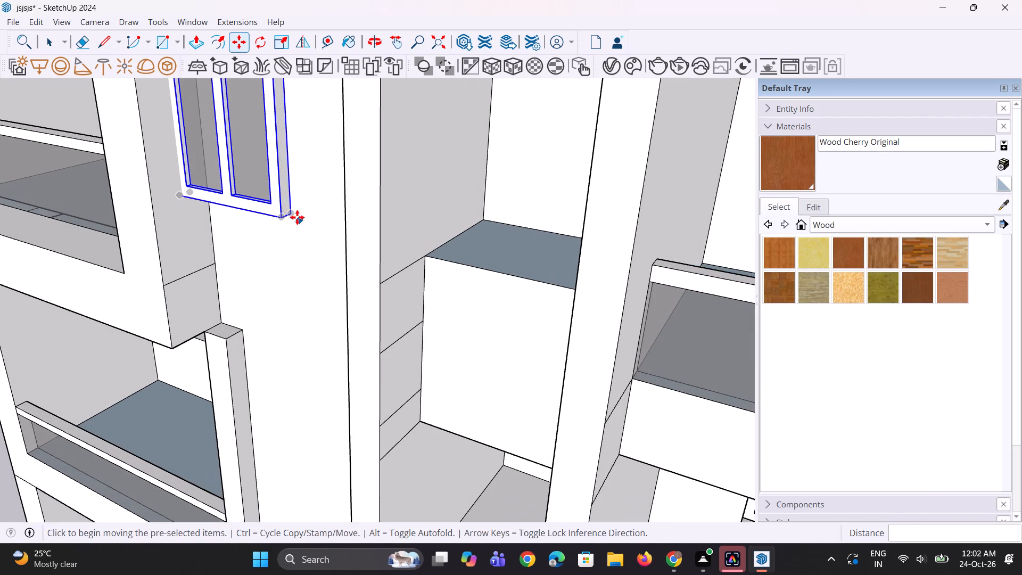
{"action": "left_click", "coordinate": [297, 217]}
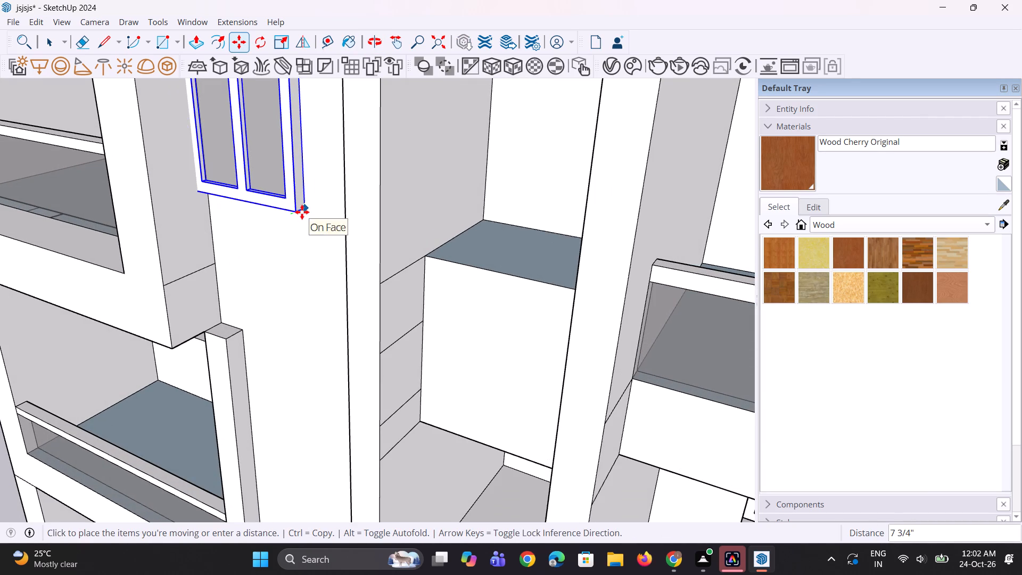
{"action": "left_click", "coordinate": [302, 212]}
Shift the top-storey window sideways along the tall strip's face, away from the adjoining projecting balcony.
{"action": "scroll", "coordinate": [314, 280], "scroll_direction": "down", "scroll_amount": 6}
{"action": "scroll", "coordinate": [312, 287], "scroll_direction": "up", "scroll_amount": 1}
{"action": "middle_click_drag", "start_coordinate": [312, 287], "coordinate": [406, 214]}
{"action": "scroll", "coordinate": [369, 237], "scroll_direction": "down", "scroll_amount": 7}
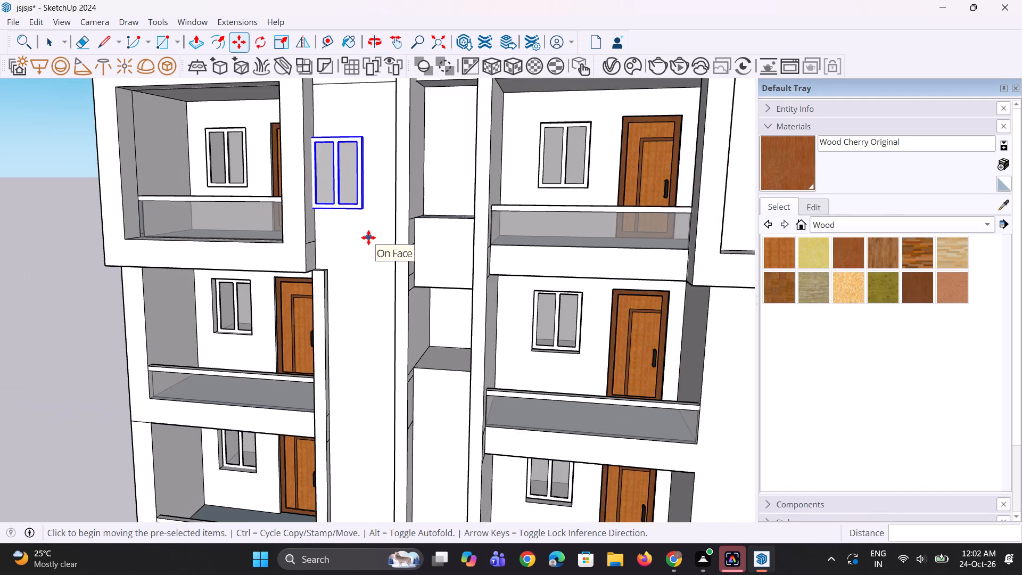
{"action": "scroll", "coordinate": [368, 237], "scroll_direction": "down", "scroll_amount": 3}
{"action": "scroll", "coordinate": [358, 218], "scroll_direction": "up", "scroll_amount": 3}
{"action": "left_click", "coordinate": [368, 224]}
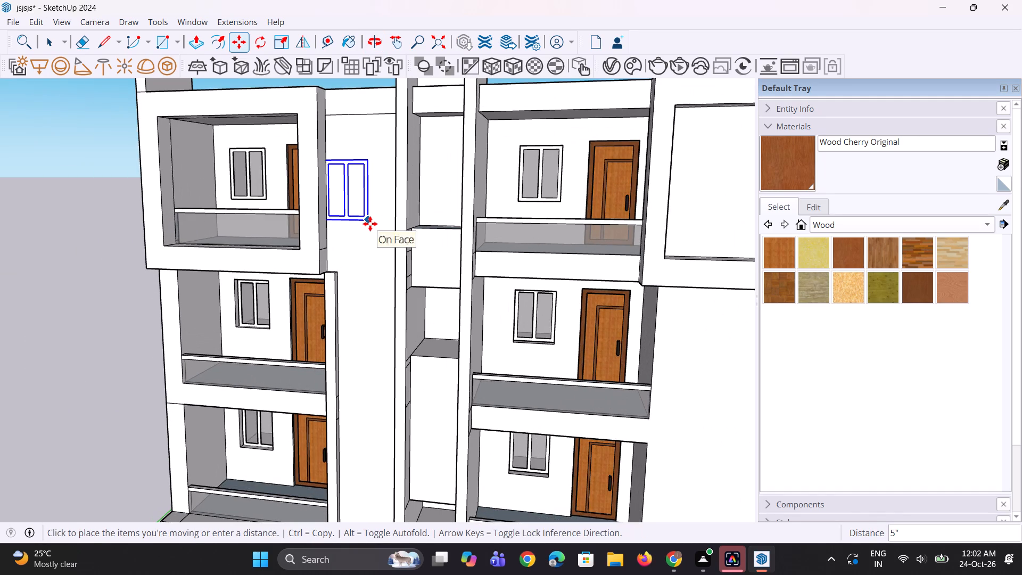
{"action": "key", "text": "Escape"}
{"action": "scroll", "coordinate": [370, 224], "scroll_direction": "up", "scroll_amount": 10}
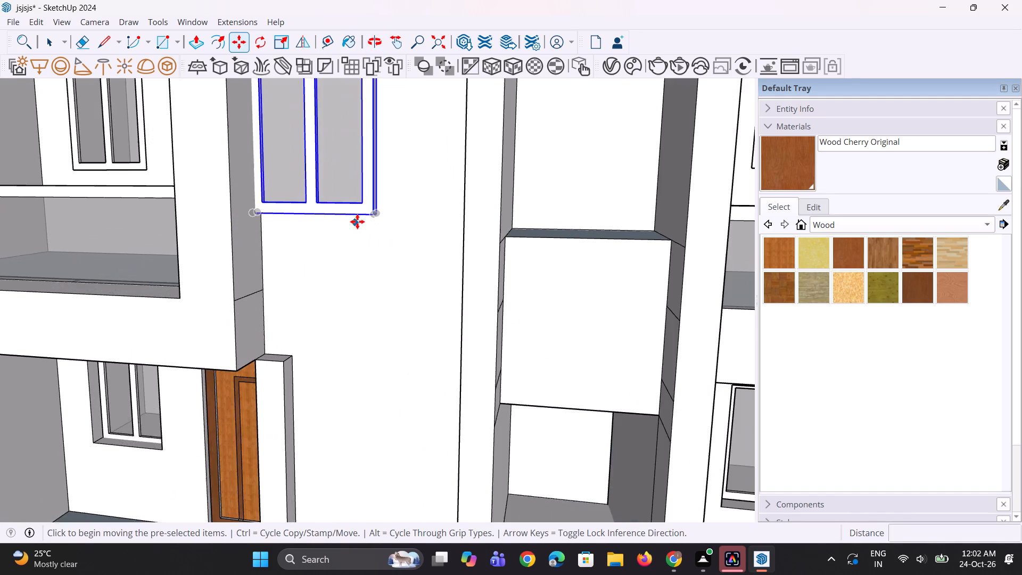
{"action": "scroll", "coordinate": [365, 221], "scroll_direction": "up", "scroll_amount": 10}
{"action": "left_click", "coordinate": [382, 212]}
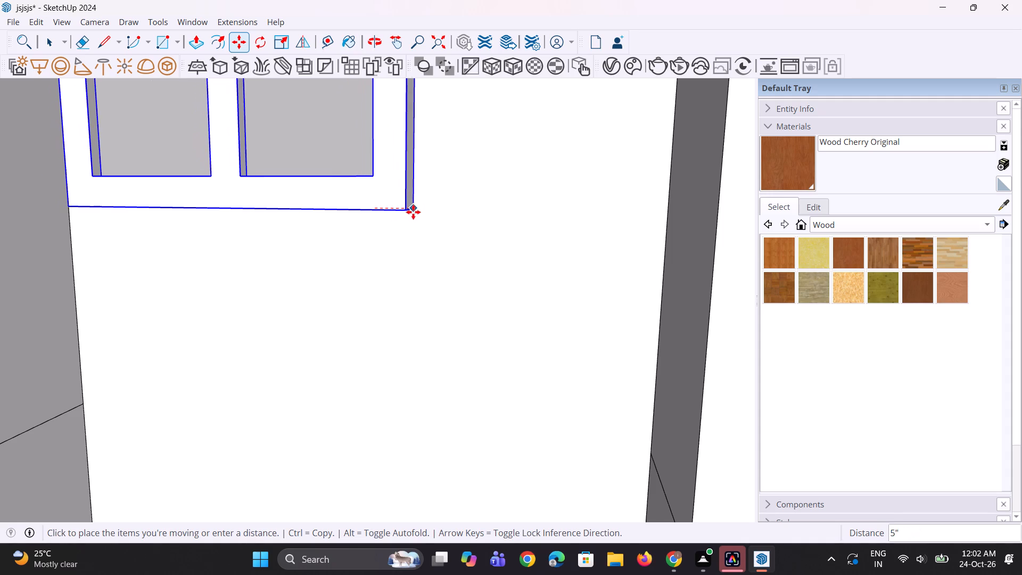
{"action": "left_click", "coordinate": [426, 212]}
Copy the top window about 12' 2" down the tall strip to the storey directly below.
{"action": "scroll", "coordinate": [426, 212], "scroll_direction": "down", "scroll_amount": 11}
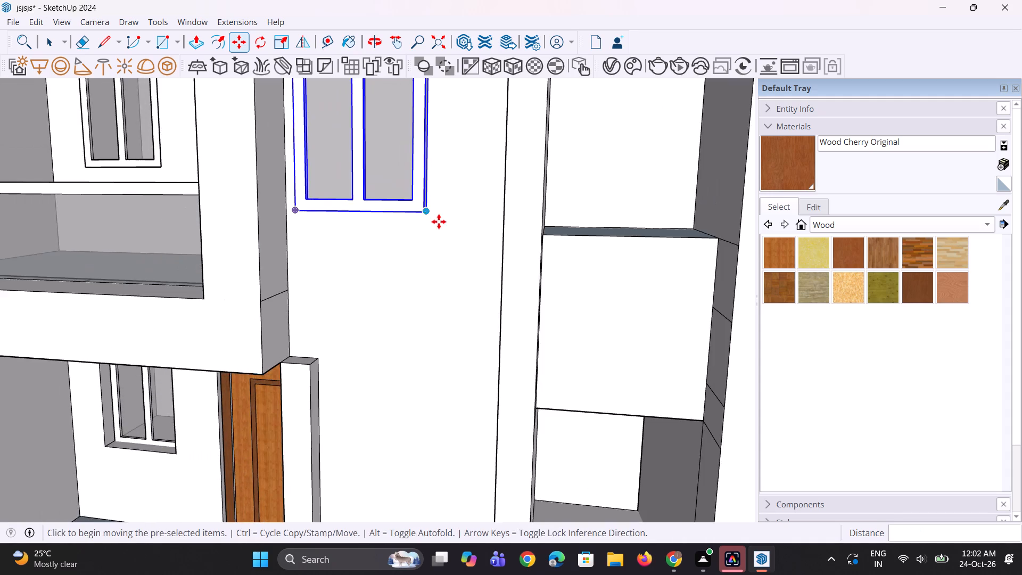
{"action": "scroll", "coordinate": [439, 223], "scroll_direction": "down", "scroll_amount": 5}
{"action": "middle_click_drag", "start_coordinate": [433, 280], "coordinate": [433, 247]}
{"action": "key", "text": "m"}
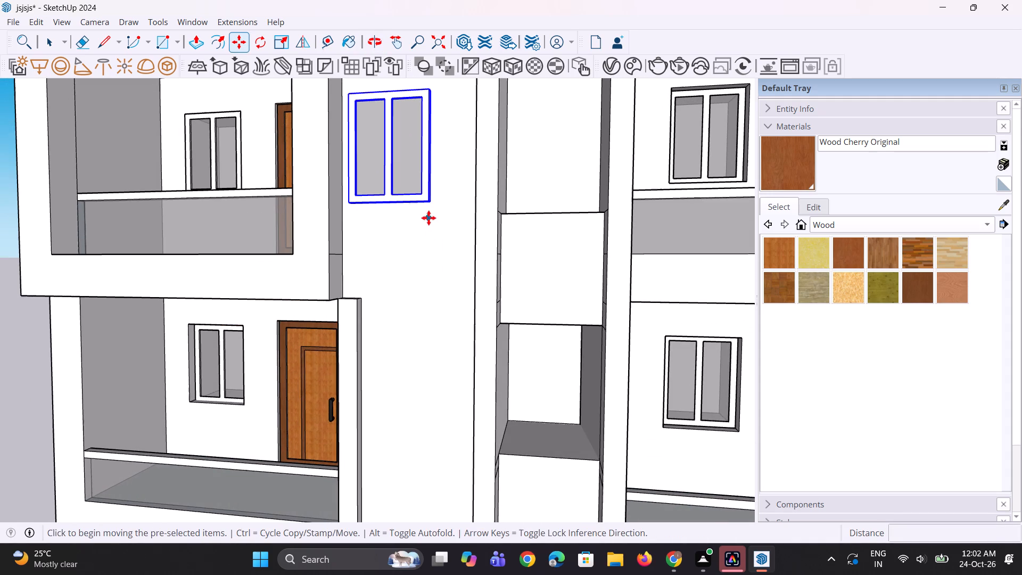
{"action": "left_click", "coordinate": [428, 209]}
{"action": "scroll", "coordinate": [441, 270], "scroll_direction": "down", "scroll_amount": 3}
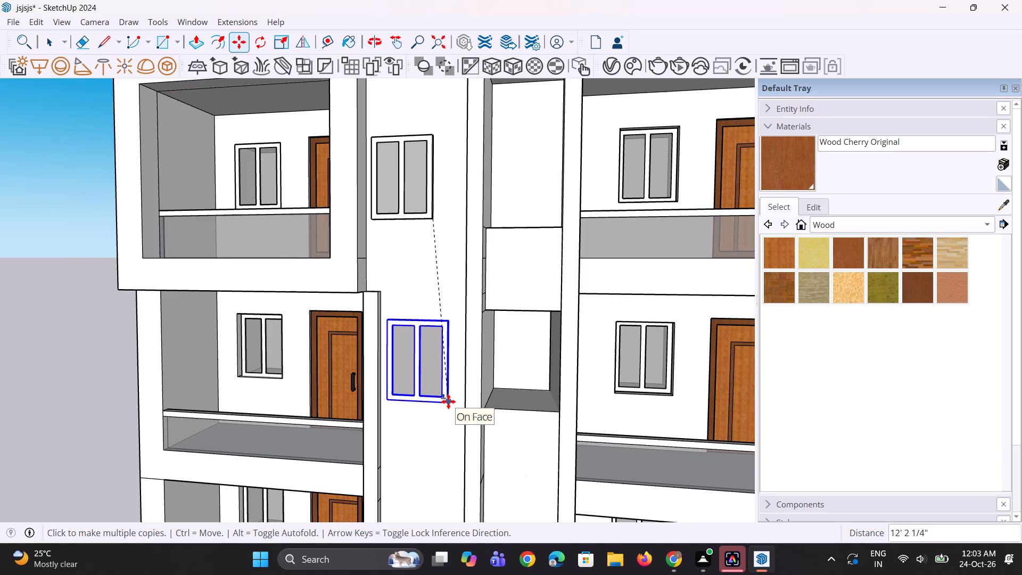
{"action": "left_click", "coordinate": [448, 401]}
Place another window copy on the tall strip's third storey from the top, about 25' 7" below the top window.
{"action": "middle_click_drag", "start_coordinate": [455, 397], "coordinate": [403, 410]}
{"action": "scroll", "coordinate": [420, 346], "scroll_direction": "down", "scroll_amount": 7}
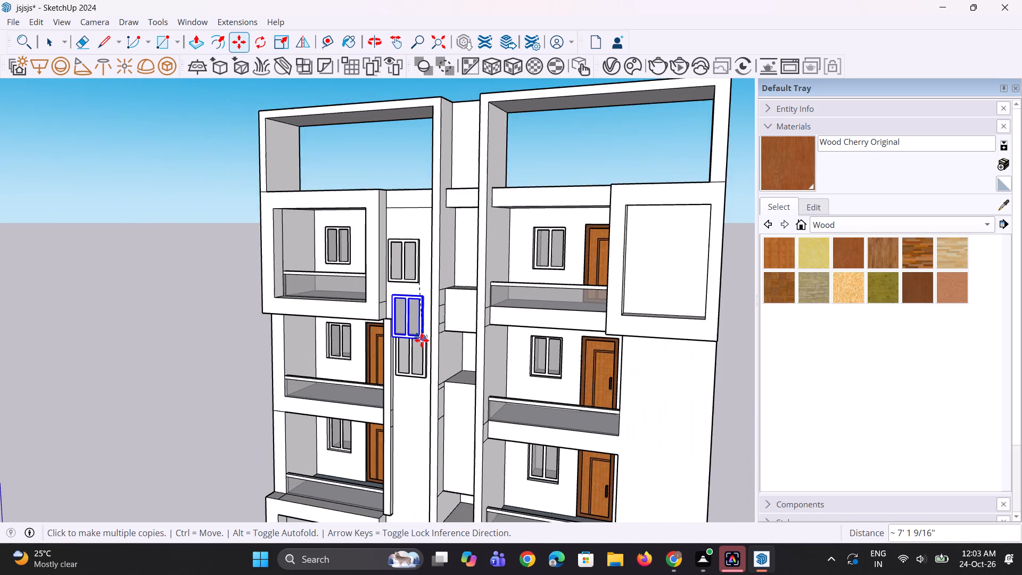
{"action": "scroll", "coordinate": [422, 340], "scroll_direction": "down", "scroll_amount": 4}
{"action": "scroll", "coordinate": [411, 459], "scroll_direction": "up", "scroll_amount": 11}
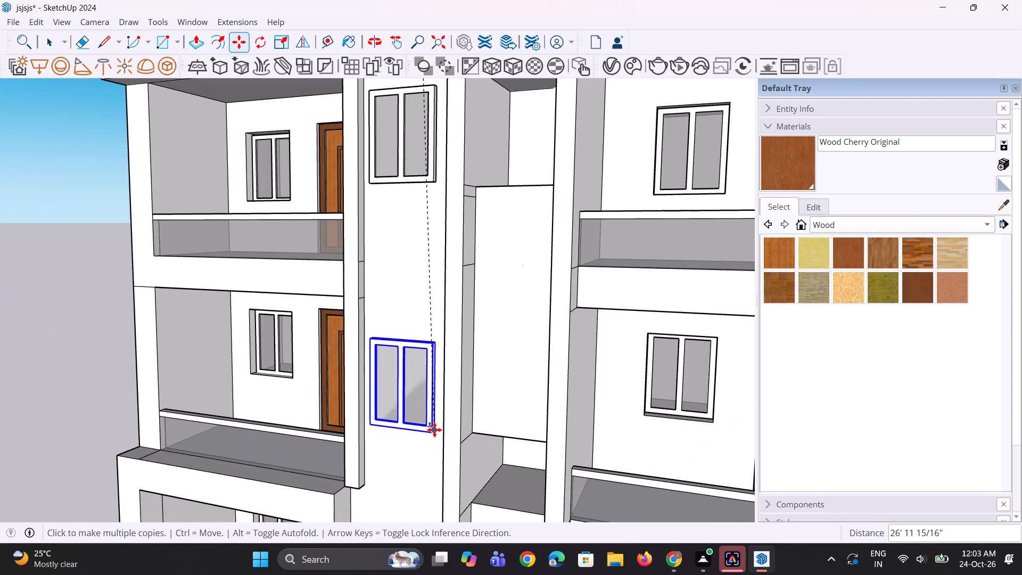
{"action": "scroll", "coordinate": [434, 429], "scroll_direction": "up", "scroll_amount": 2}
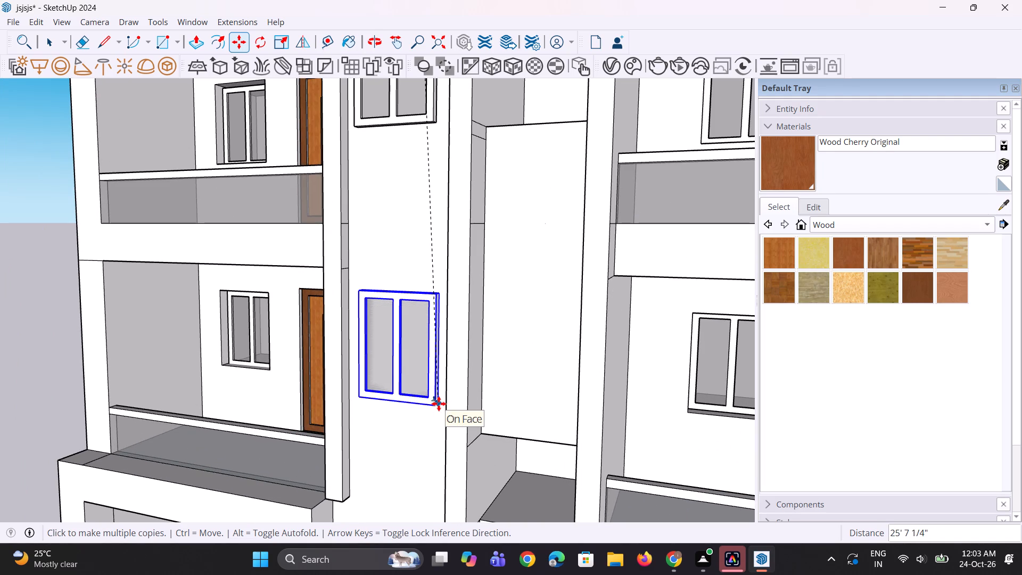
{"action": "left_click", "coordinate": [439, 402]}
Place another window copy on the tall strip's fourth storey from the top, about 41' below the top window.
{"action": "scroll", "coordinate": [450, 380], "scroll_direction": "down", "scroll_amount": 17}
{"action": "scroll", "coordinate": [424, 505], "scroll_direction": "up", "scroll_amount": 5}
{"action": "scroll", "coordinate": [472, 454], "scroll_direction": "up", "scroll_amount": 3}
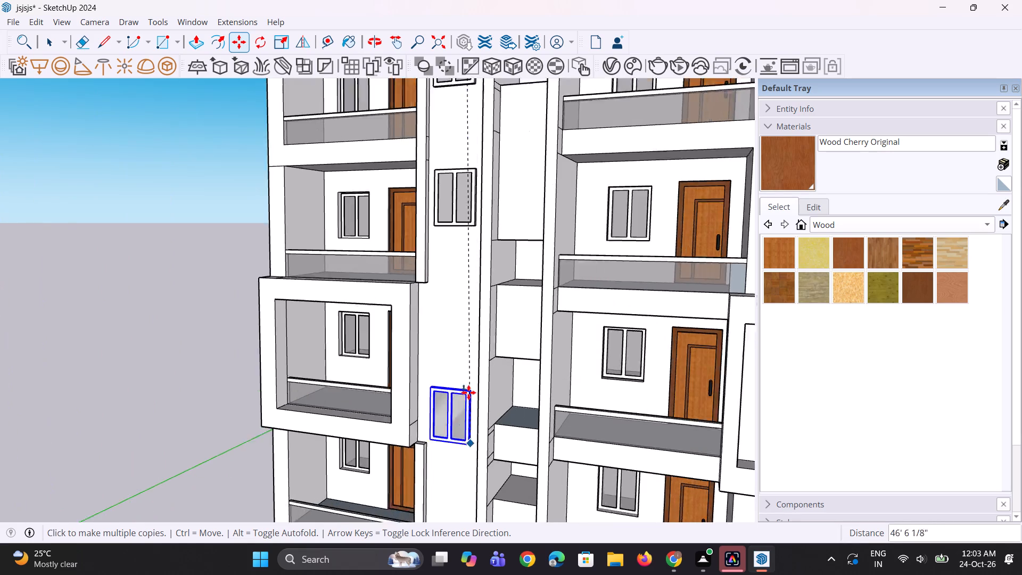
{"action": "scroll", "coordinate": [468, 392], "scroll_direction": "up", "scroll_amount": 7}
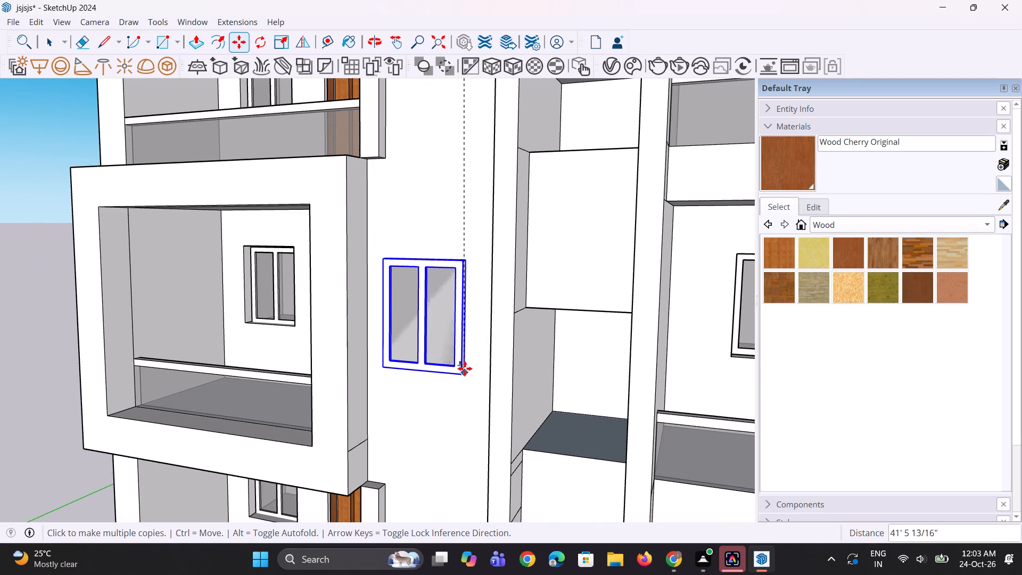
{"action": "left_click", "coordinate": [465, 364]}
Place another window copy on the tall strip's lowest balcony storey, about 56' 1" below the top window.
{"action": "scroll", "coordinate": [466, 352], "scroll_direction": "down", "scroll_amount": 11}
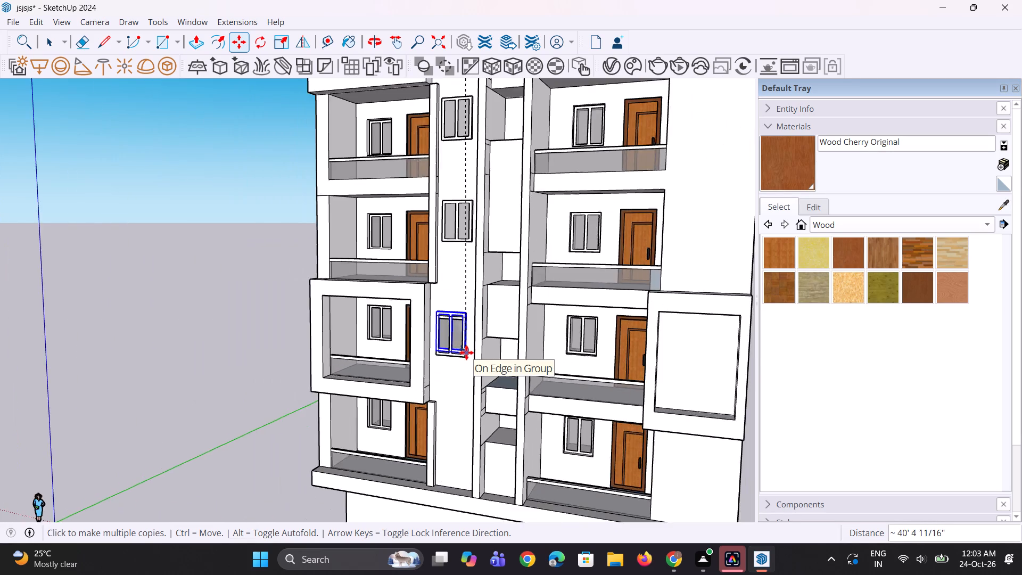
{"action": "scroll", "coordinate": [466, 352], "scroll_direction": "down", "scroll_amount": 4}
{"action": "scroll", "coordinate": [447, 472], "scroll_direction": "up", "scroll_amount": 12}
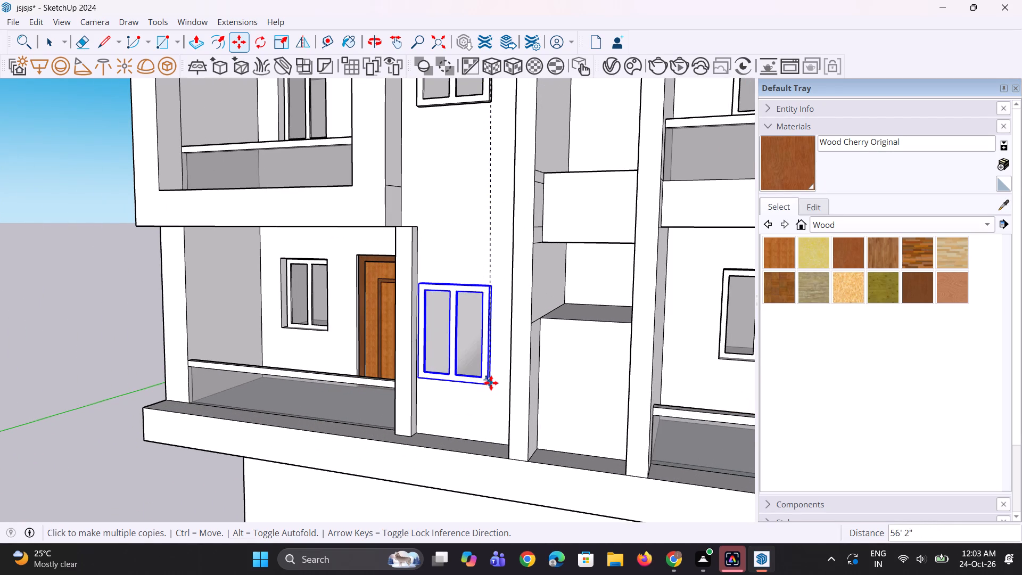
{"action": "left_click", "coordinate": [495, 382]}
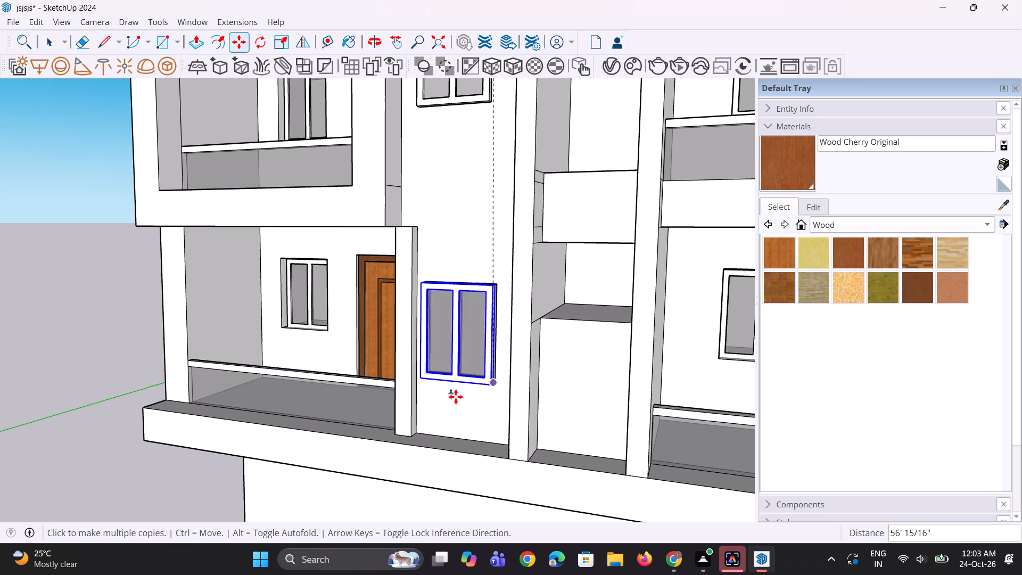
Place window copies on the facade's solid end bay, one on its lowest balcony storey and one inside the projecting frame directly above.
{"action": "scroll", "coordinate": [413, 412], "scroll_direction": "down", "scroll_amount": 15}
{"action": "scroll", "coordinate": [605, 436], "scroll_direction": "up", "scroll_amount": 3}
{"action": "scroll", "coordinate": [544, 425], "scroll_direction": "up", "scroll_amount": 3}
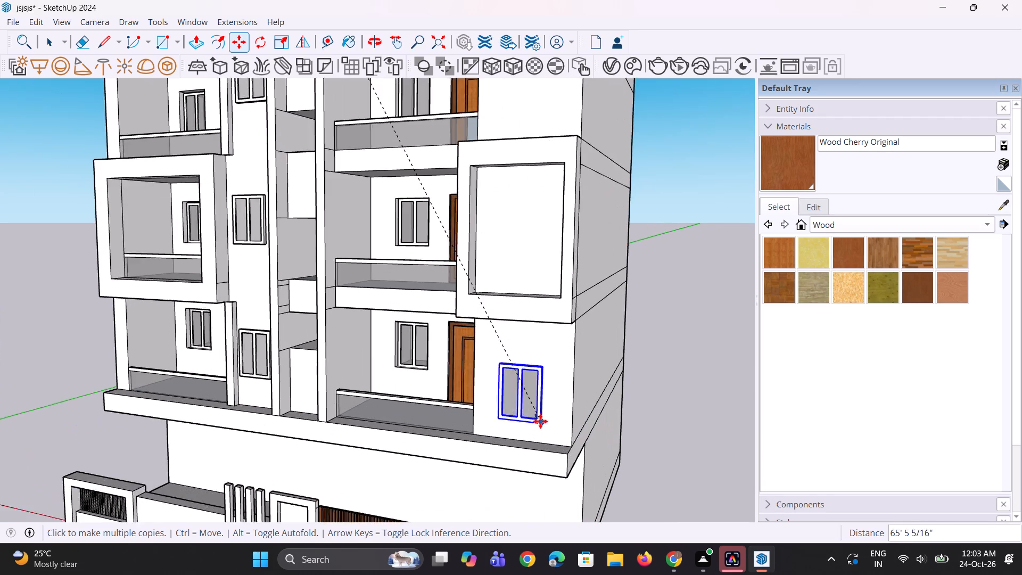
{"action": "scroll", "coordinate": [540, 421], "scroll_direction": "up", "scroll_amount": 3}
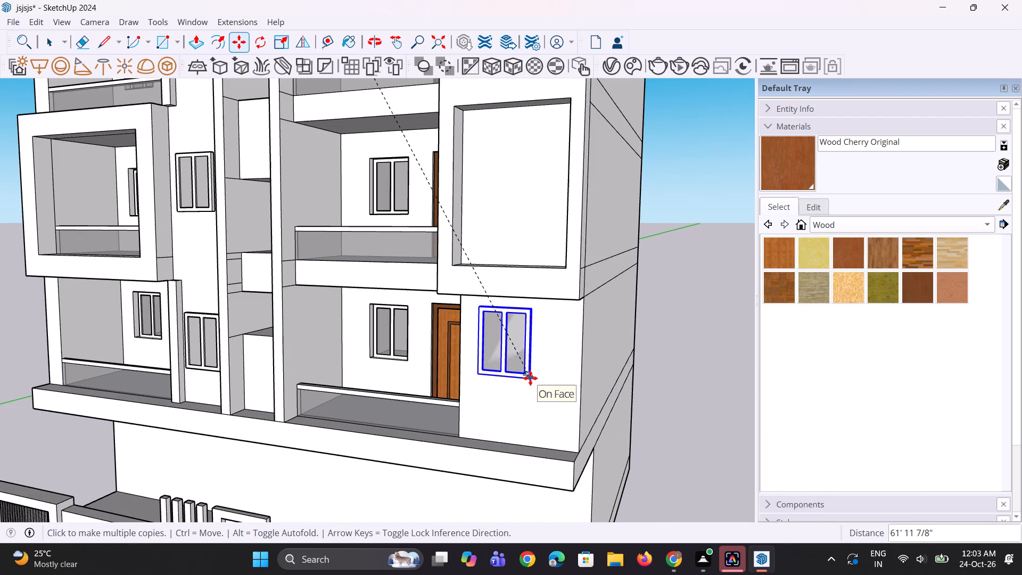
{"action": "left_click", "coordinate": [530, 378]}
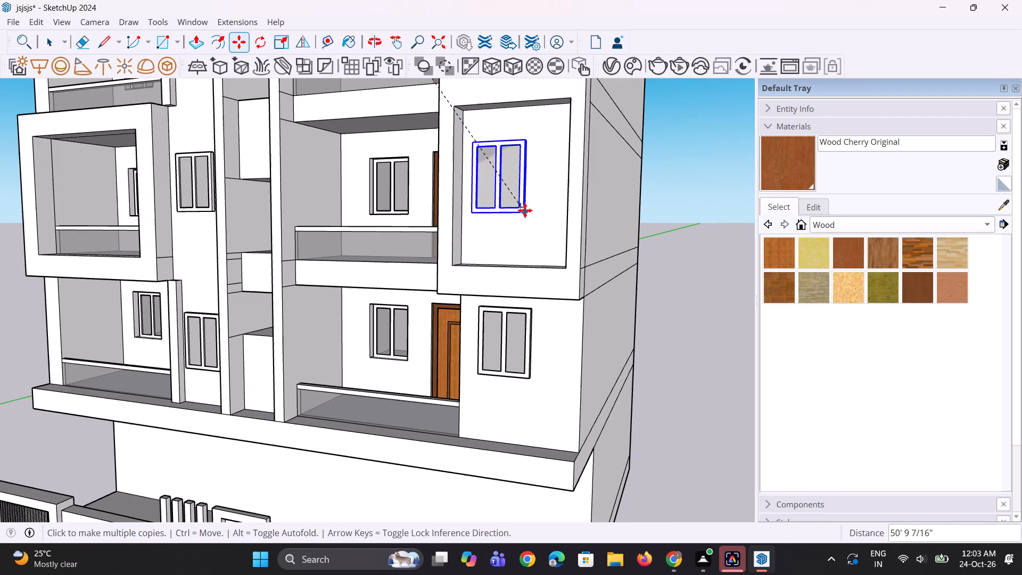
{"action": "left_click", "coordinate": [527, 199]}
Place window copies on the end bay's two plain wall storeys between the lower and upper projecting frames.
{"action": "scroll", "coordinate": [558, 388], "scroll_direction": "down", "scroll_amount": 4}
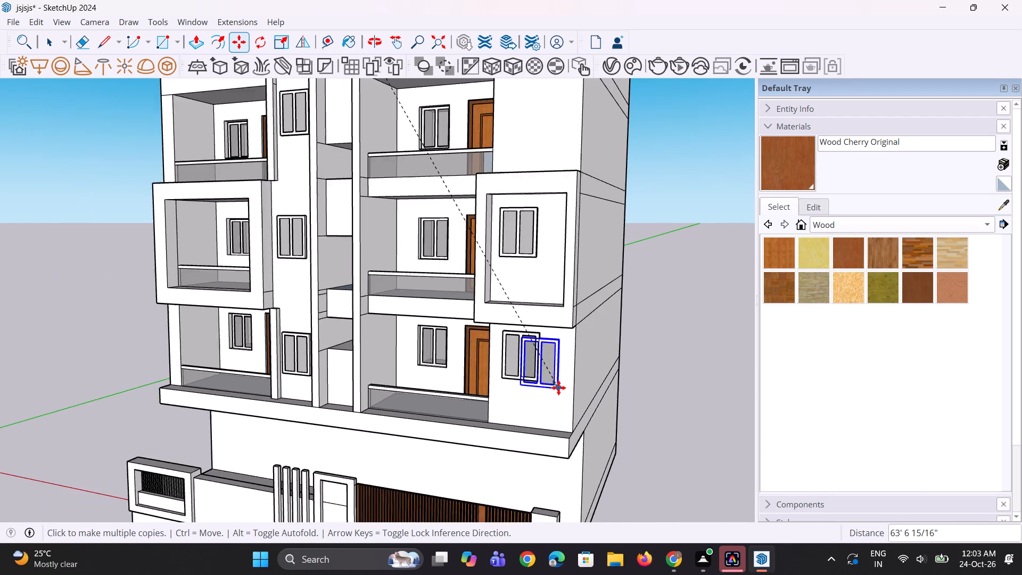
{"action": "scroll", "coordinate": [558, 388], "scroll_direction": "down", "scroll_amount": 4}
{"action": "scroll", "coordinate": [555, 204], "scroll_direction": "up", "scroll_amount": 5}
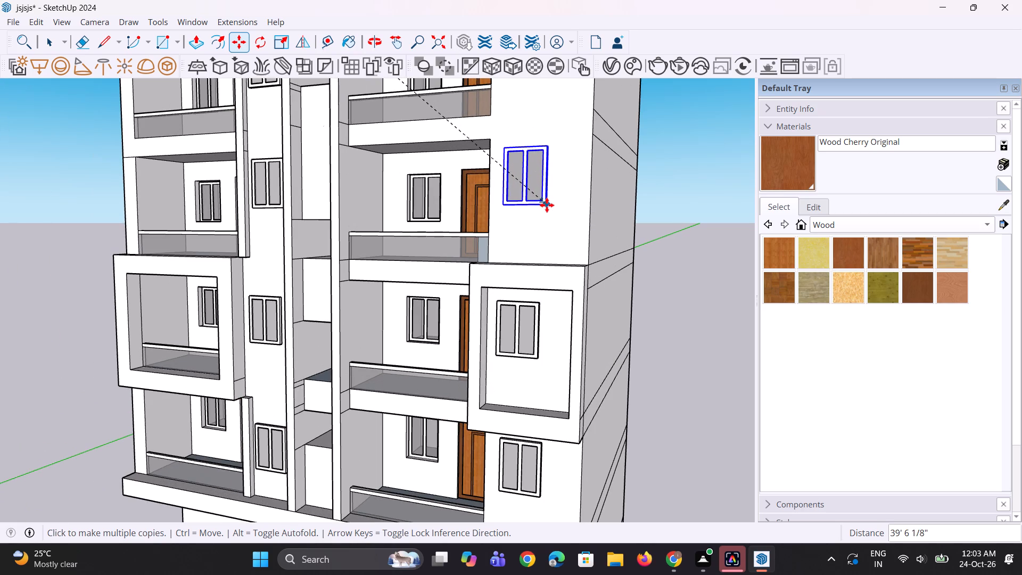
{"action": "left_click", "coordinate": [544, 209]}
{"action": "scroll", "coordinate": [536, 313], "scroll_direction": "down", "scroll_amount": 9}
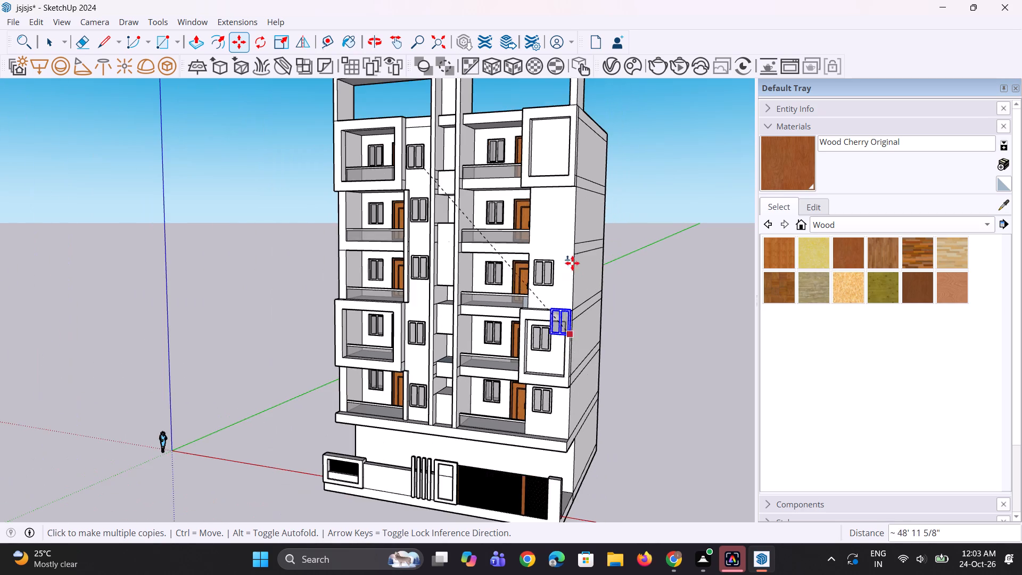
{"action": "scroll", "coordinate": [565, 230], "scroll_direction": "up", "scroll_amount": 7}
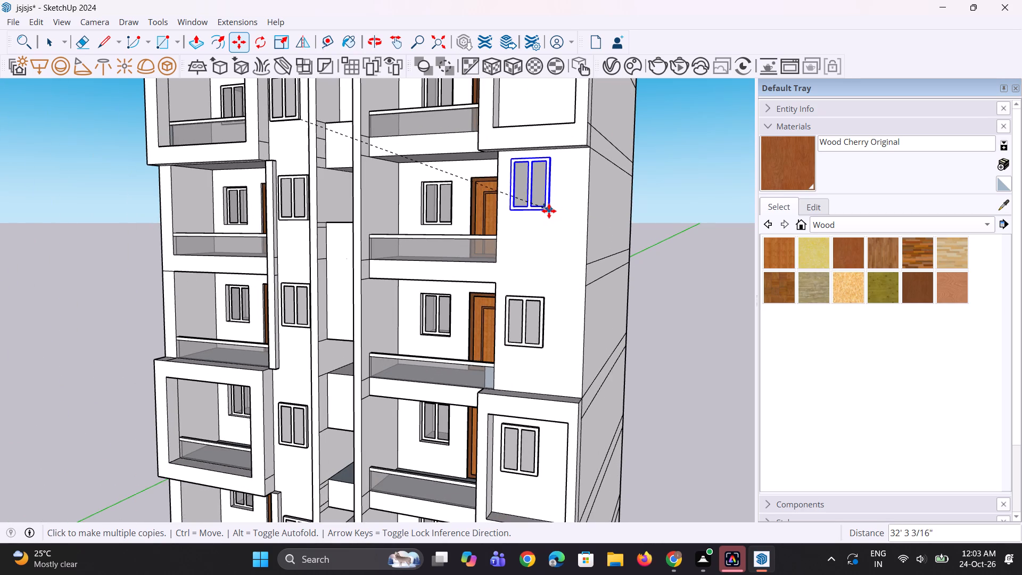
{"action": "left_click", "coordinate": [549, 211]}
Place a window copy inside the end bay's top-storey projecting frame and finish the copying.
{"action": "scroll", "coordinate": [534, 342], "scroll_direction": "down", "scroll_amount": 5}
{"action": "scroll", "coordinate": [537, 175], "scroll_direction": "up", "scroll_amount": 2}
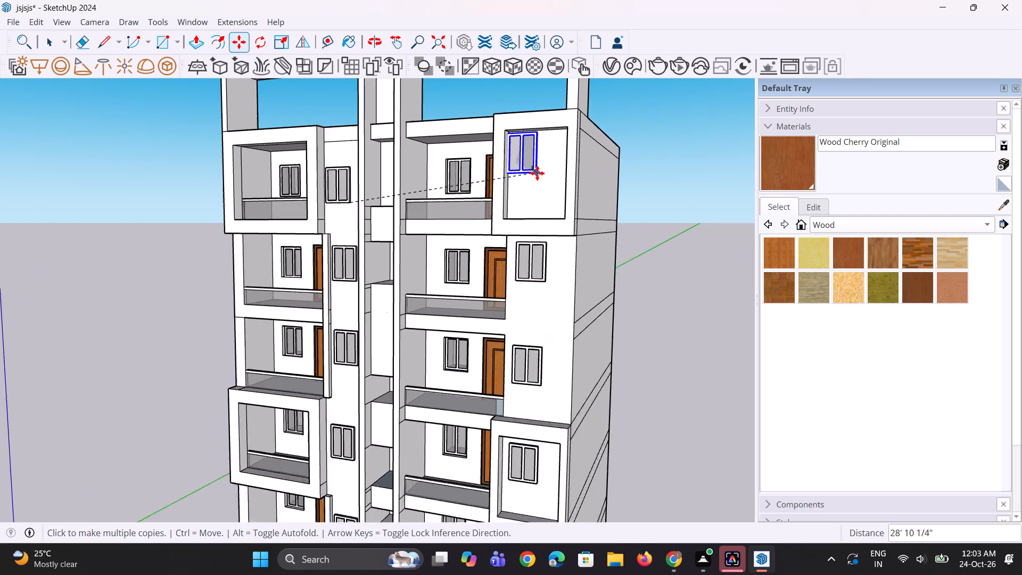
{"action": "scroll", "coordinate": [537, 173], "scroll_direction": "up", "scroll_amount": 3}
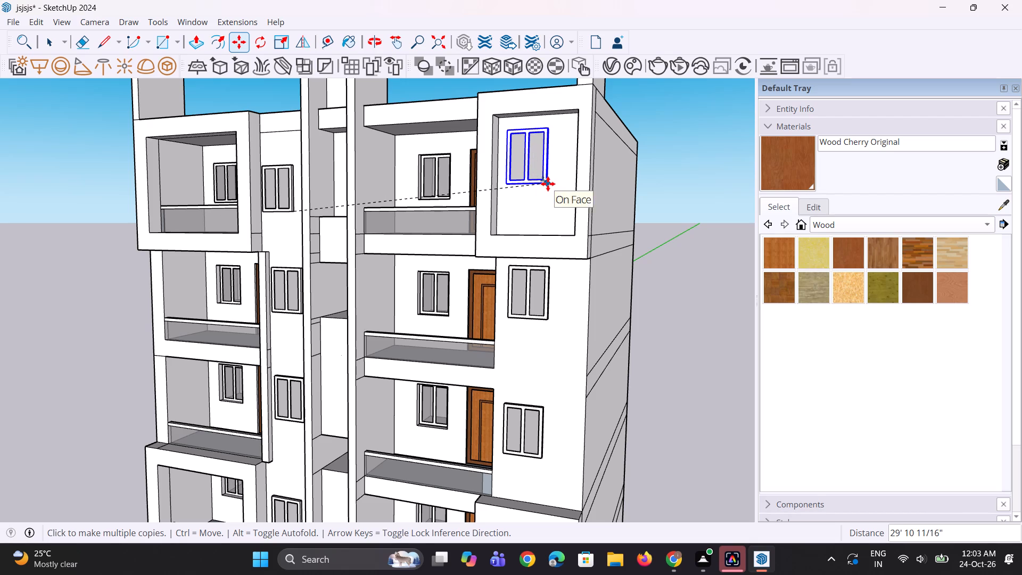
{"action": "left_click", "coordinate": [548, 179]}
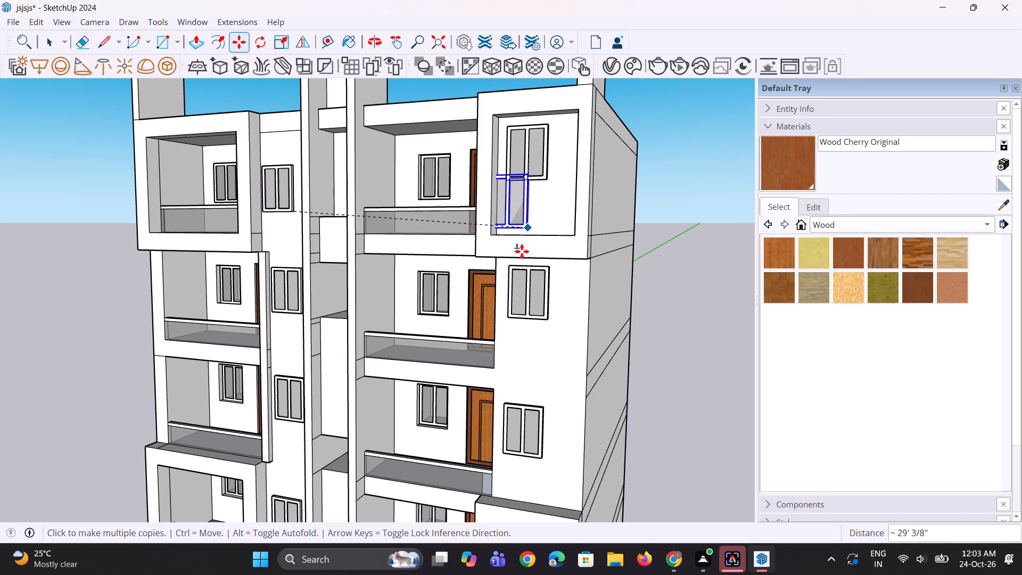
{"action": "scroll", "coordinate": [522, 256], "scroll_direction": "down", "scroll_amount": 5}
{"action": "key", "text": "space"}
{"action": "key", "text": "space"}
{"action": "key", "text": "space"}
Draw a thin rectangle about 3' 11" wide above the tall strip's top window and extrude it 2' 1" as a sunshade.
{"action": "scroll", "coordinate": [418, 178], "scroll_direction": "up", "scroll_amount": 6}
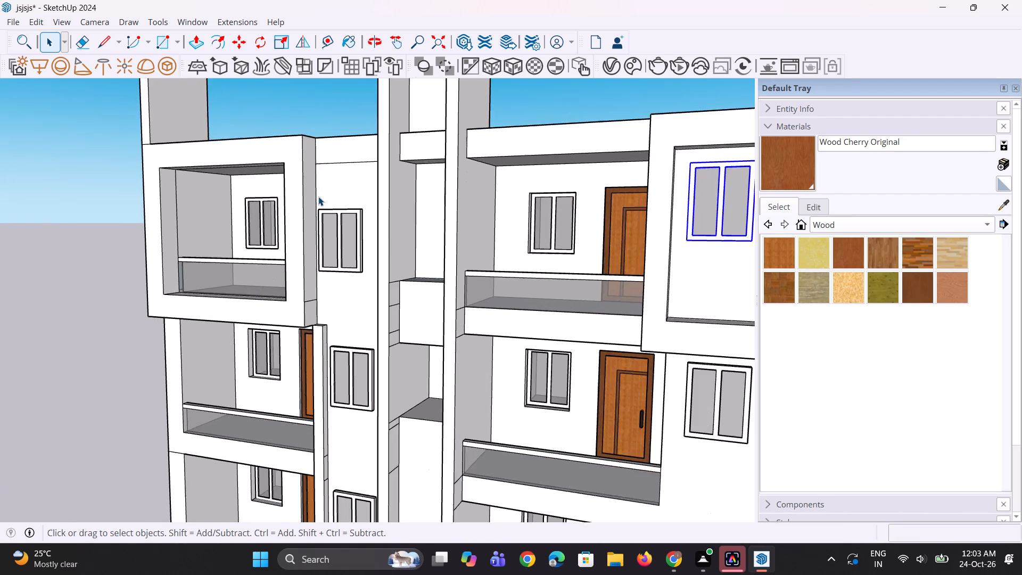
{"action": "scroll", "coordinate": [318, 196], "scroll_direction": "up", "scroll_amount": 8}
{"action": "key", "text": "r"}
{"action": "left_click", "coordinate": [321, 207]}
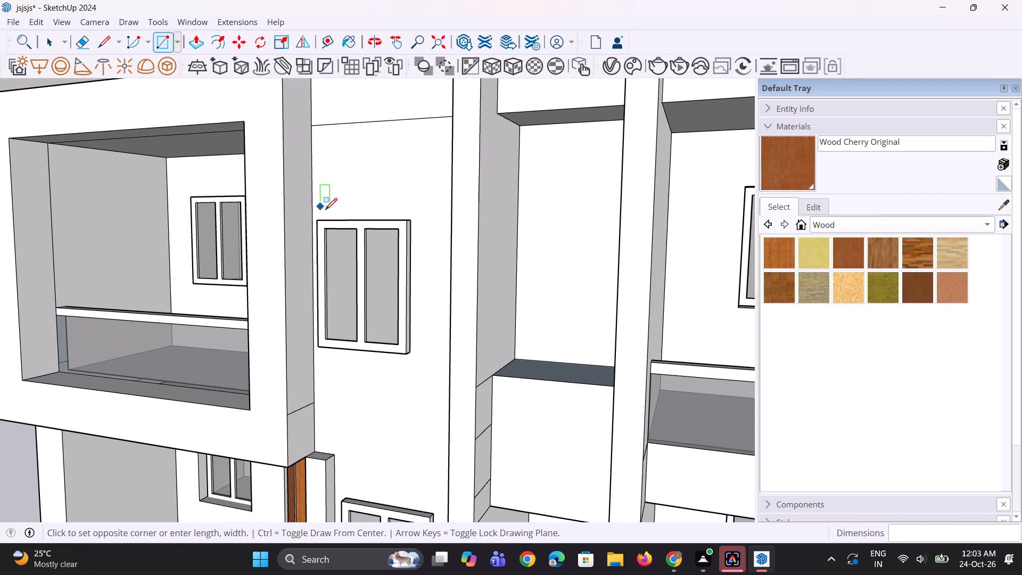
{"action": "left_click", "coordinate": [407, 206]}
{"action": "left_click", "coordinate": [408, 190]}
{"action": "scroll", "coordinate": [401, 190], "scroll_direction": "down", "scroll_amount": 3}
{"action": "key", "text": "space"}
{"action": "key", "text": "space"}
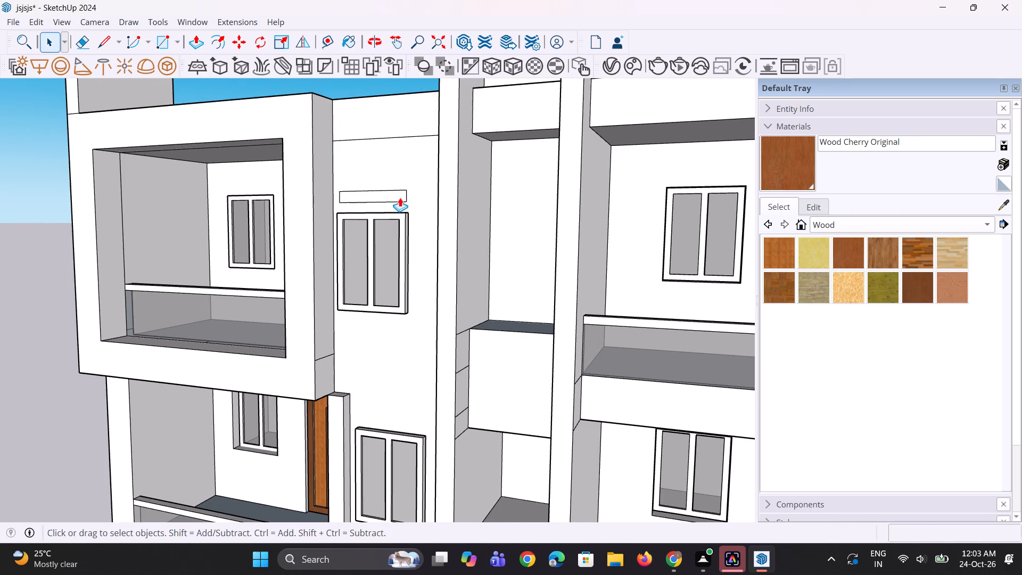
{"action": "key", "text": "p"}
{"action": "left_click", "coordinate": [400, 195]}
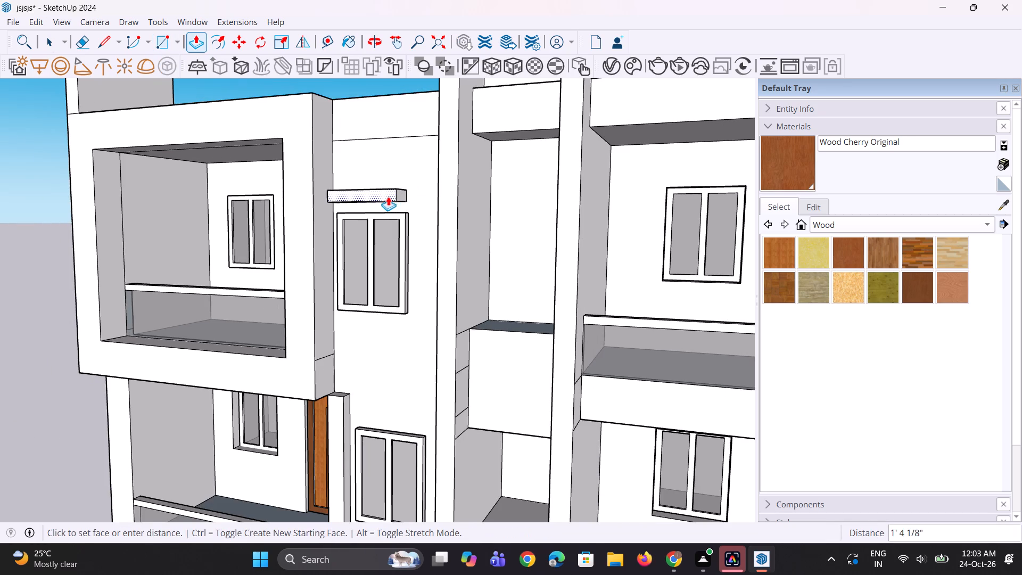
{"action": "left_click", "coordinate": [385, 198]}
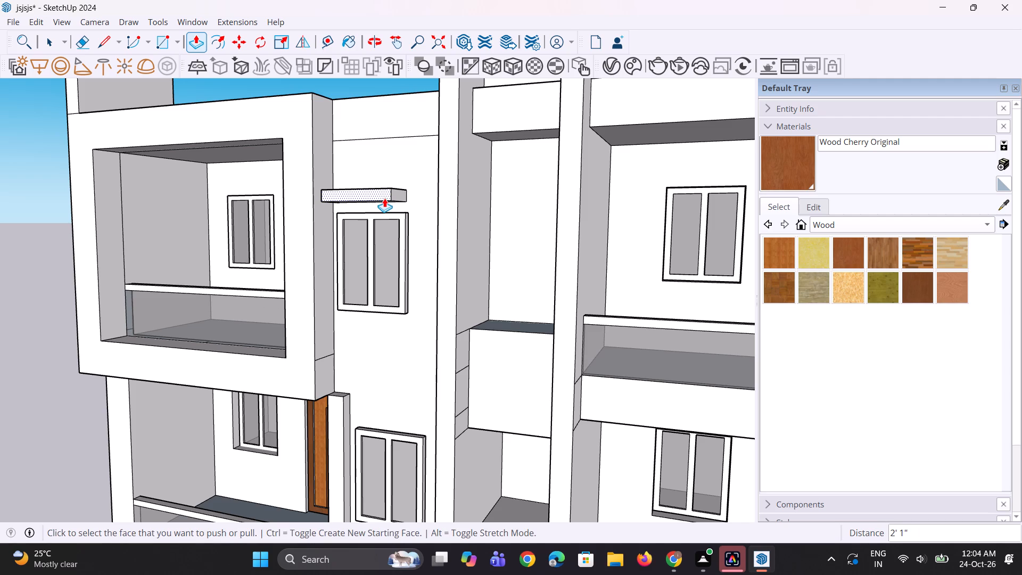
Draw a thin sunshade rectangle about 4' 3" wide just above the tall strip's second window from the top.
{"action": "scroll", "coordinate": [369, 188], "scroll_direction": "down", "scroll_amount": 4}
{"action": "middle_click_drag", "start_coordinate": [376, 233], "coordinate": [401, 212]}
{"action": "scroll", "coordinate": [395, 217], "scroll_direction": "up", "scroll_amount": 1}
{"action": "key", "text": "r"}
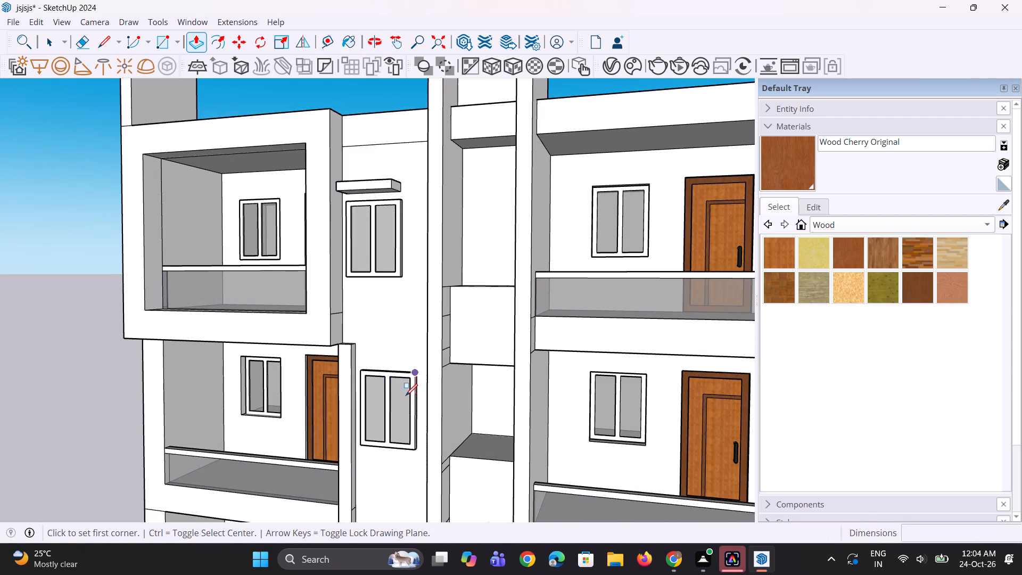
{"action": "scroll", "coordinate": [404, 398], "scroll_direction": "up", "scroll_amount": 5}
{"action": "left_click", "coordinate": [350, 347]}
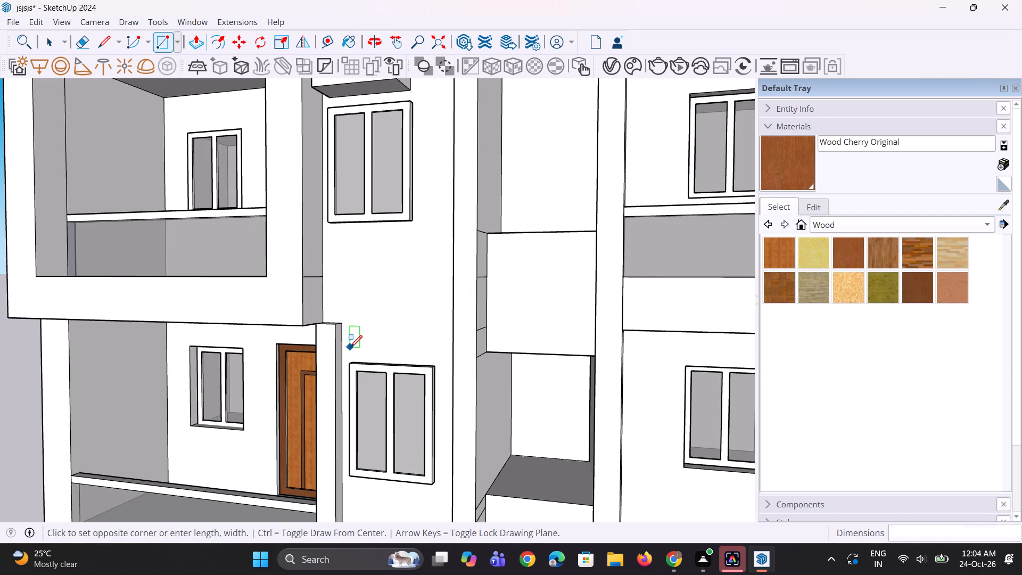
{"action": "left_click", "coordinate": [433, 357]}
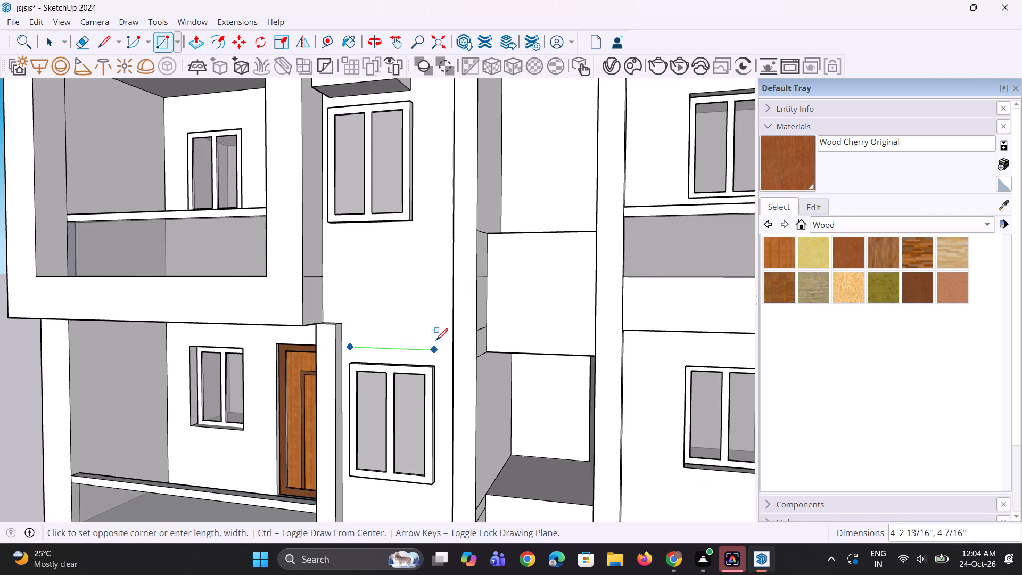
{"action": "left_click", "coordinate": [436, 336]}
{"action": "scroll", "coordinate": [416, 336], "scroll_direction": "down", "scroll_amount": 10}
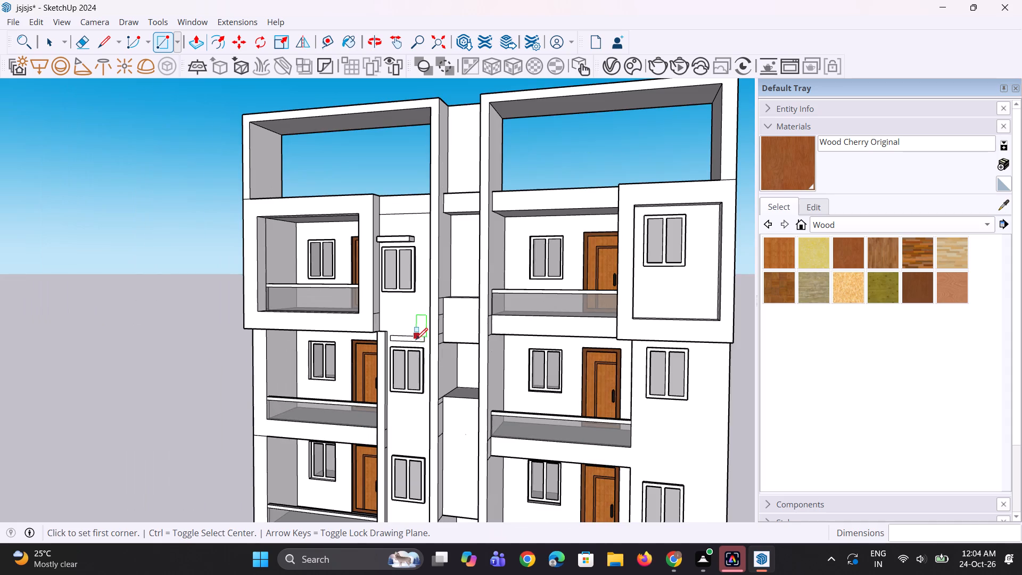
{"action": "key", "text": "space"}
{"action": "key", "text": "space"}
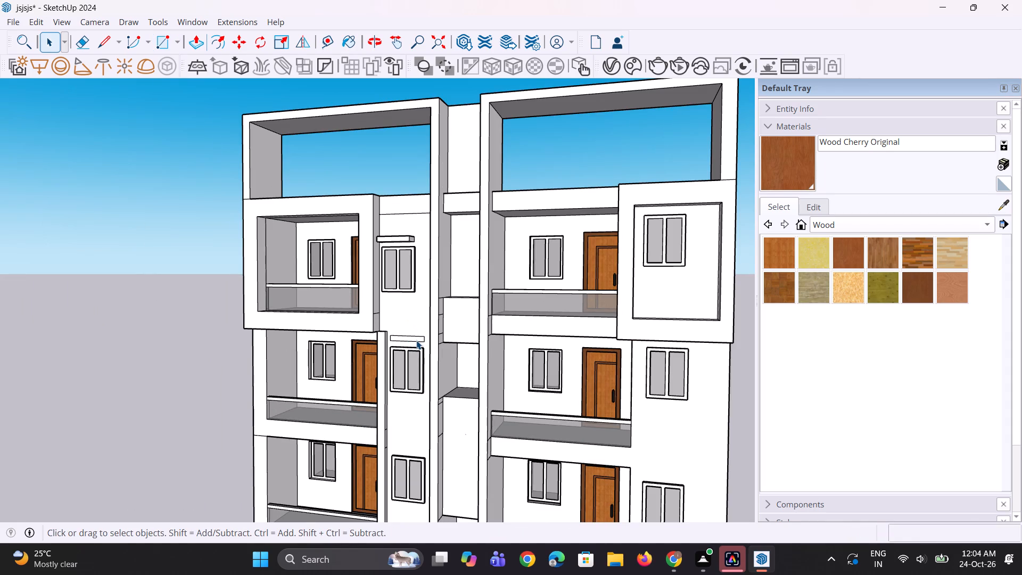
Copy the second window's sunshade rectangle about 13' 9" down, to just above the third window of the tall strip.
{"action": "left_click", "coordinate": [417, 336]}
{"action": "scroll", "coordinate": [419, 342], "scroll_direction": "up", "scroll_amount": 2}
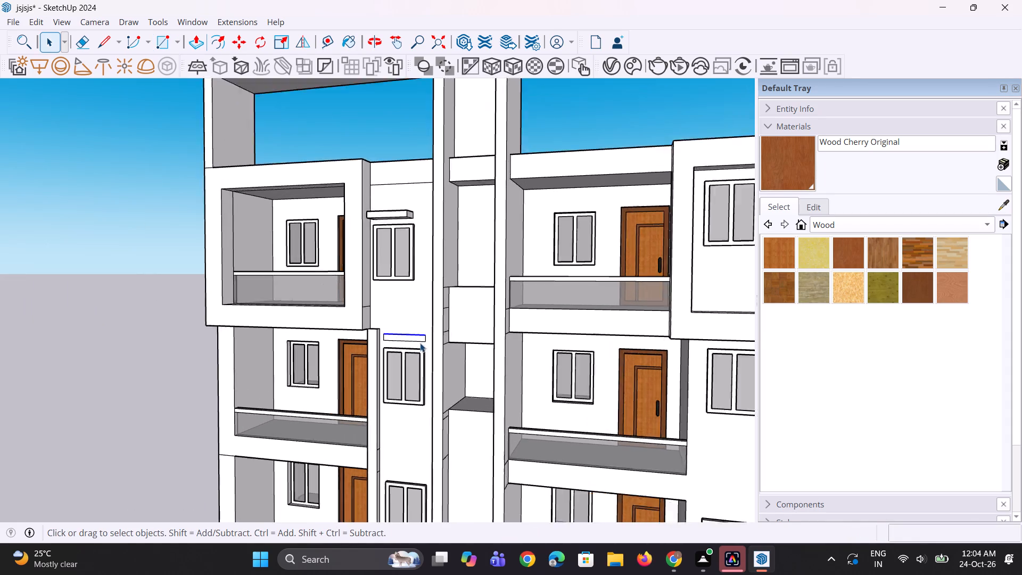
{"action": "scroll", "coordinate": [420, 343], "scroll_direction": "up", "scroll_amount": 4}
{"action": "left_click", "coordinate": [420, 333]}
{"action": "key", "text": "m"}
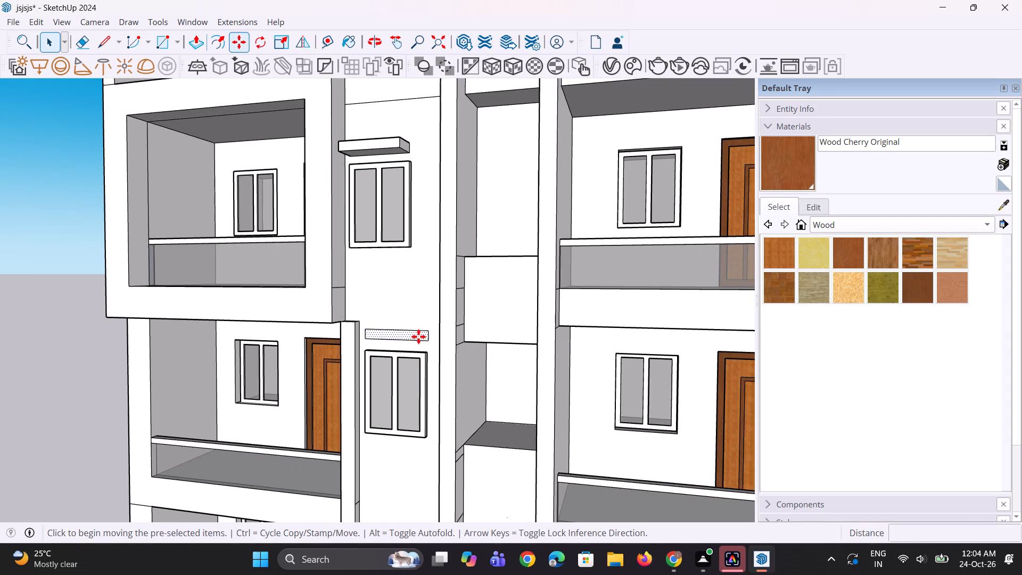
{"action": "left_click", "coordinate": [422, 340]}
{"action": "scroll", "coordinate": [428, 355], "scroll_direction": "down", "scroll_amount": 7}
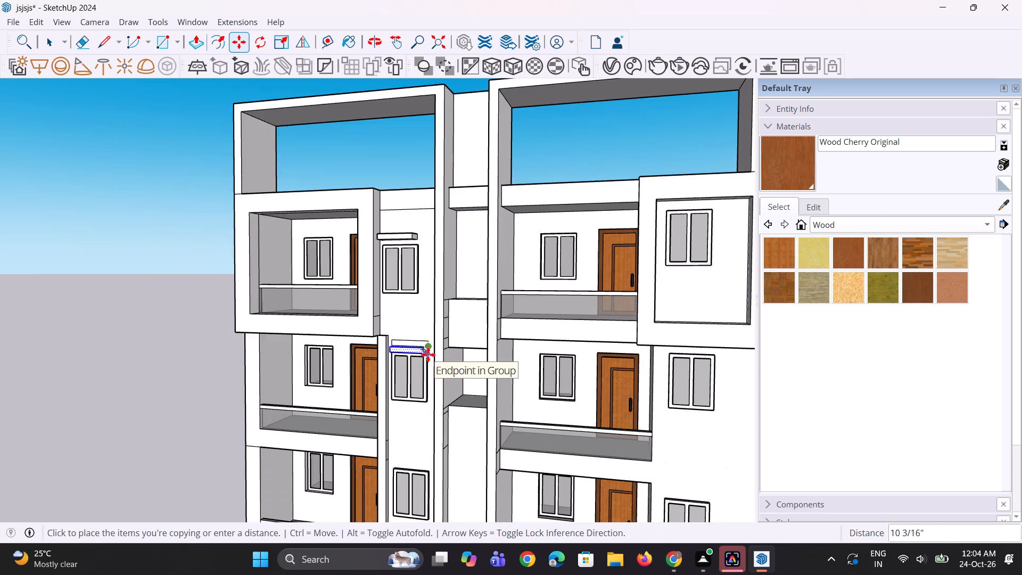
{"action": "scroll", "coordinate": [417, 454], "scroll_direction": "up", "scroll_amount": 9}
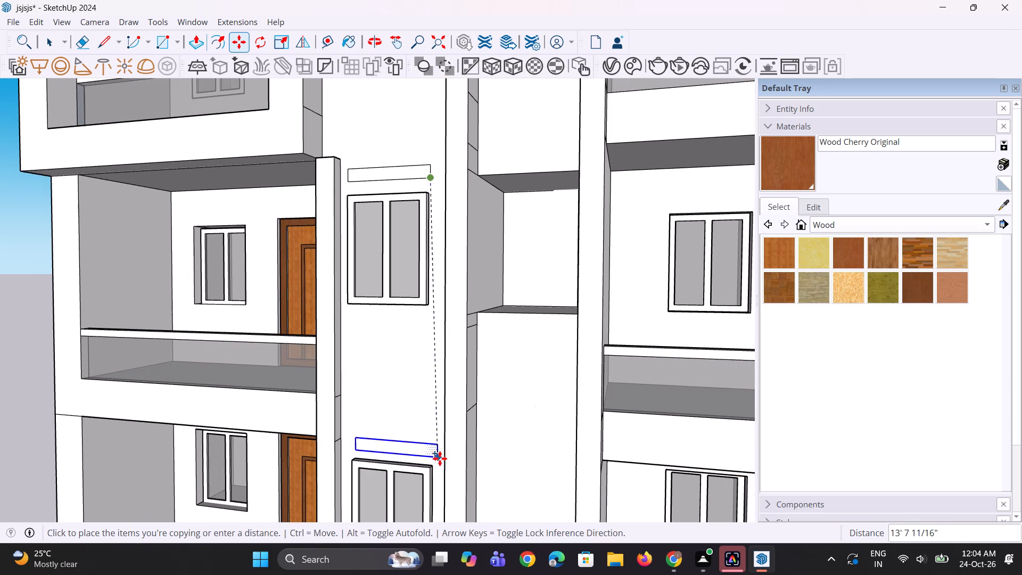
{"action": "left_click", "coordinate": [435, 459]}
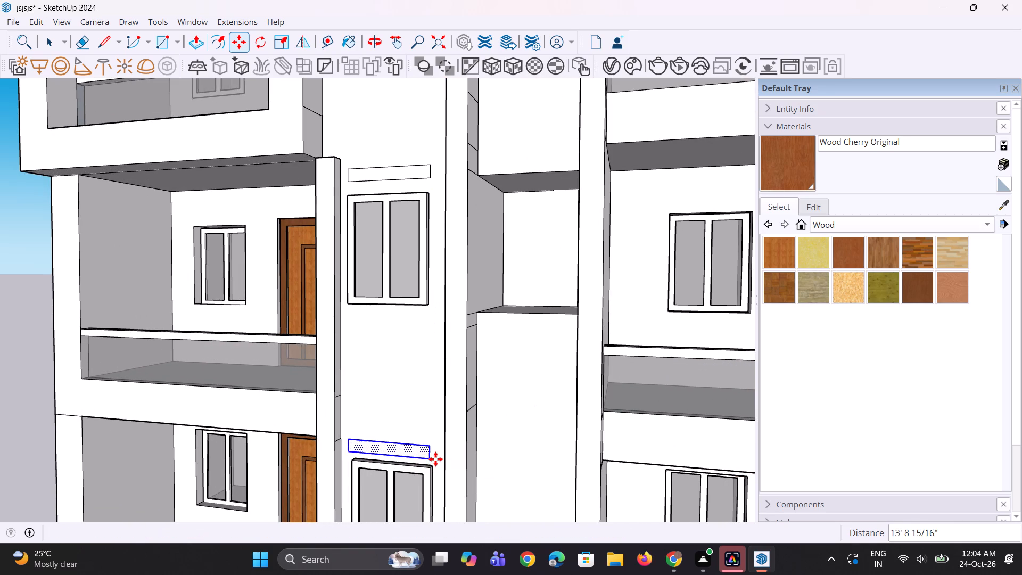
Copy the third window's sunshade rectangle about 15' 2" straight down, to above the fourth window of the tall strip.
{"action": "scroll", "coordinate": [436, 425], "scroll_direction": "down", "scroll_amount": 17}
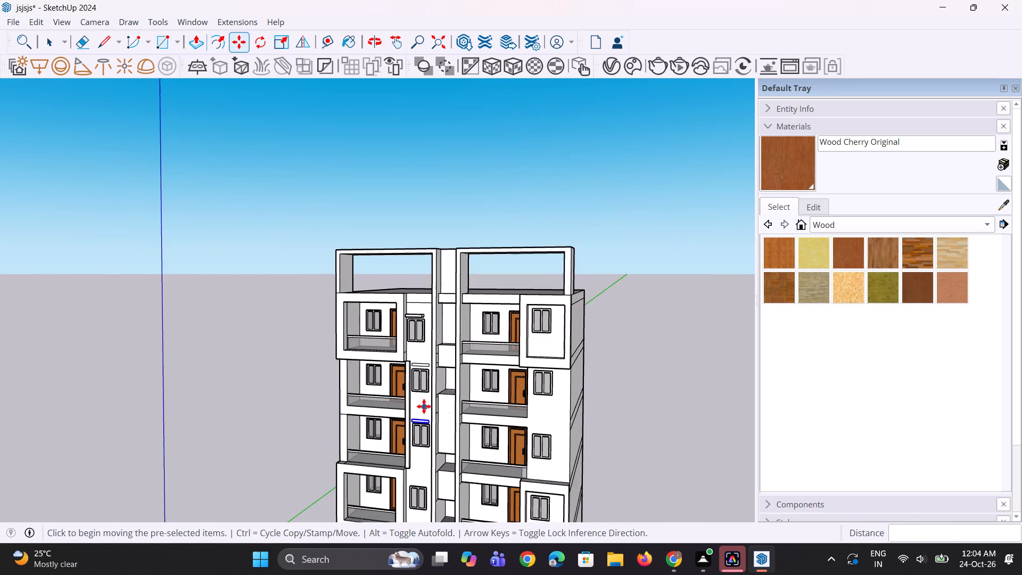
{"action": "scroll", "coordinate": [424, 406], "scroll_direction": "down", "scroll_amount": 5}
{"action": "scroll", "coordinate": [414, 488], "scroll_direction": "up", "scroll_amount": 9}
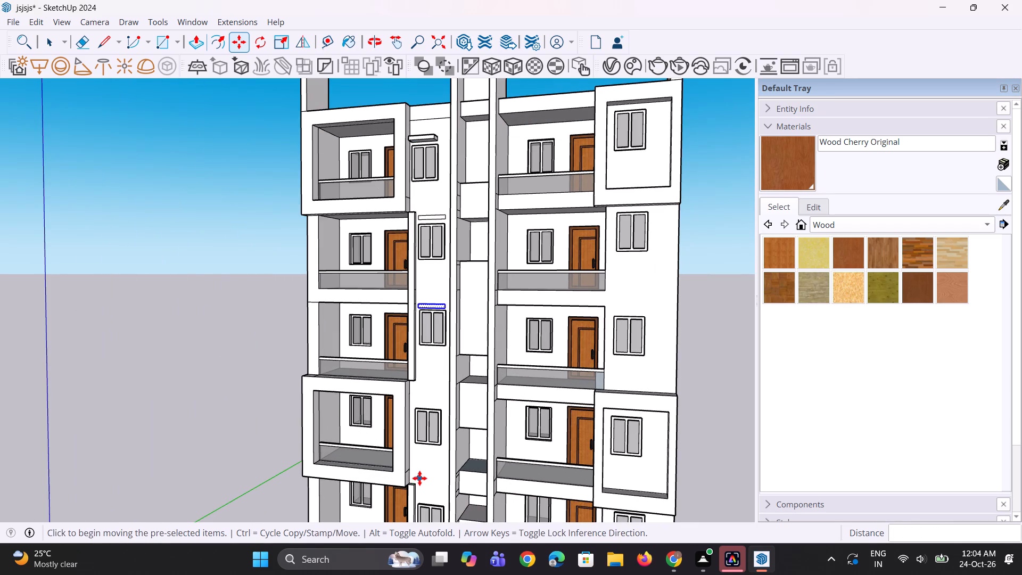
{"action": "left_click", "coordinate": [443, 313]}
{"action": "scroll", "coordinate": [440, 404], "scroll_direction": "up", "scroll_amount": 7}
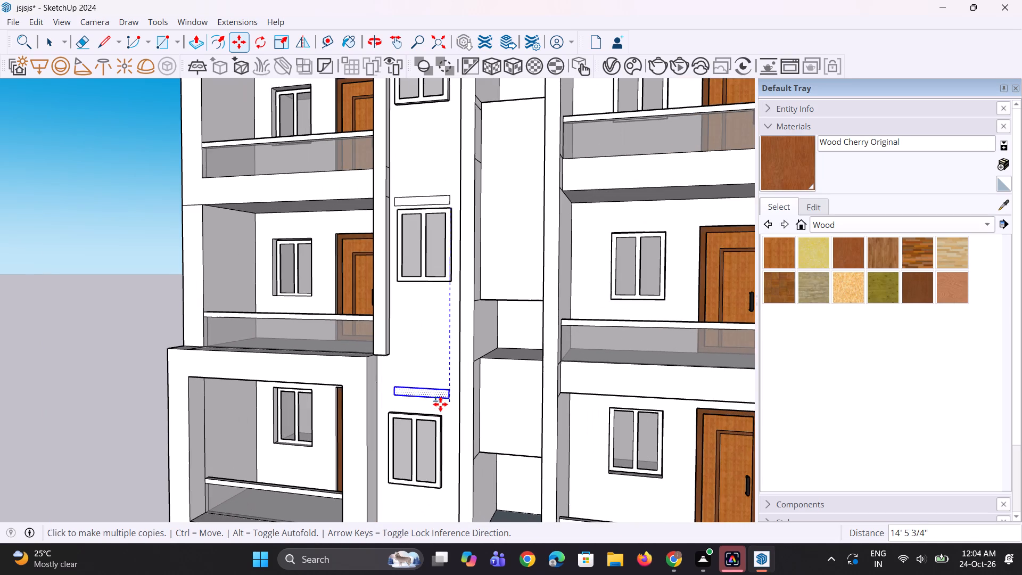
{"action": "scroll", "coordinate": [432, 406], "scroll_direction": "up", "scroll_amount": 2}
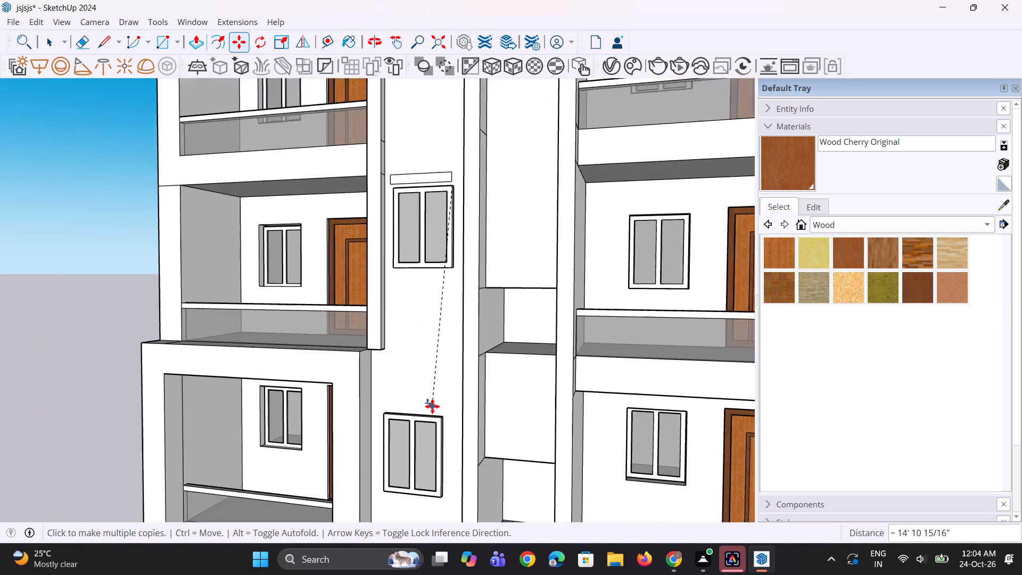
{"action": "scroll", "coordinate": [431, 411], "scroll_direction": "up", "scroll_amount": 2}
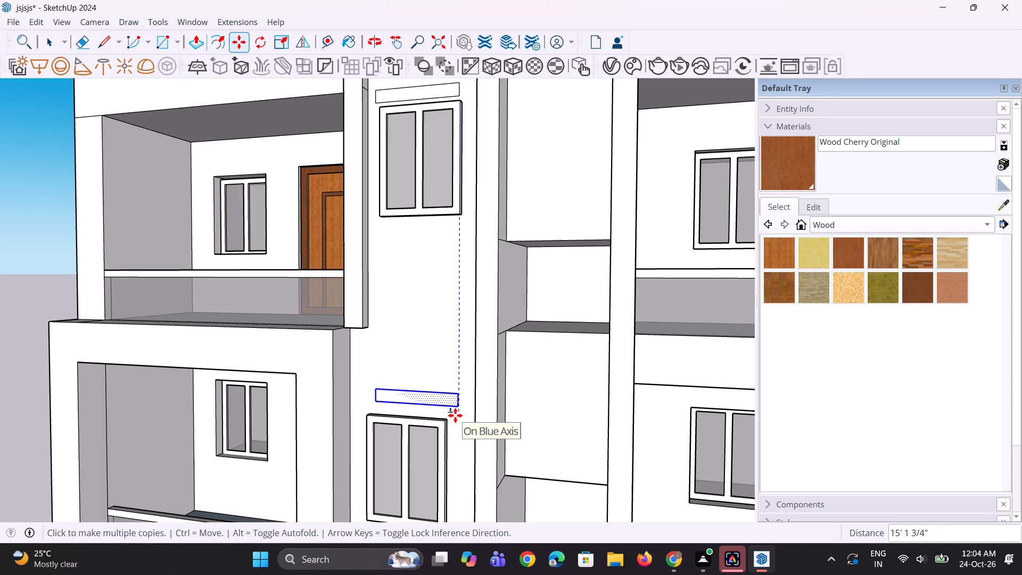
{"action": "left_click", "coordinate": [455, 415]}
Place another copy of the third window's sunshade rectangle about 30' 5" straight down, above the fifth window of the tall strip.
{"action": "scroll", "coordinate": [433, 397], "scroll_direction": "down", "scroll_amount": 17}
{"action": "scroll", "coordinate": [438, 395], "scroll_direction": "down", "scroll_amount": 4}
{"action": "scroll", "coordinate": [432, 456], "scroll_direction": "up", "scroll_amount": 12}
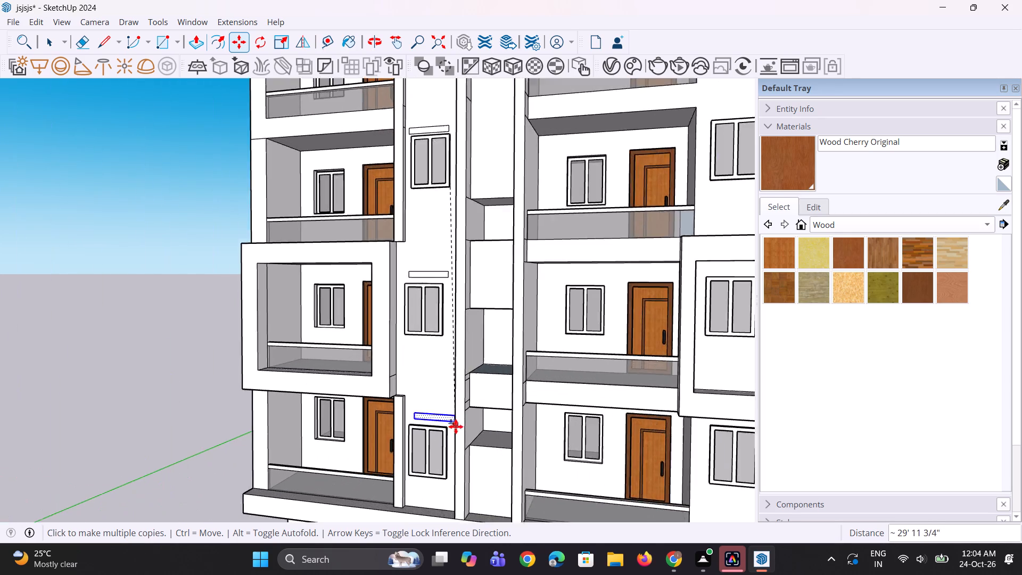
{"action": "scroll", "coordinate": [456, 426], "scroll_direction": "up", "scroll_amount": 4}
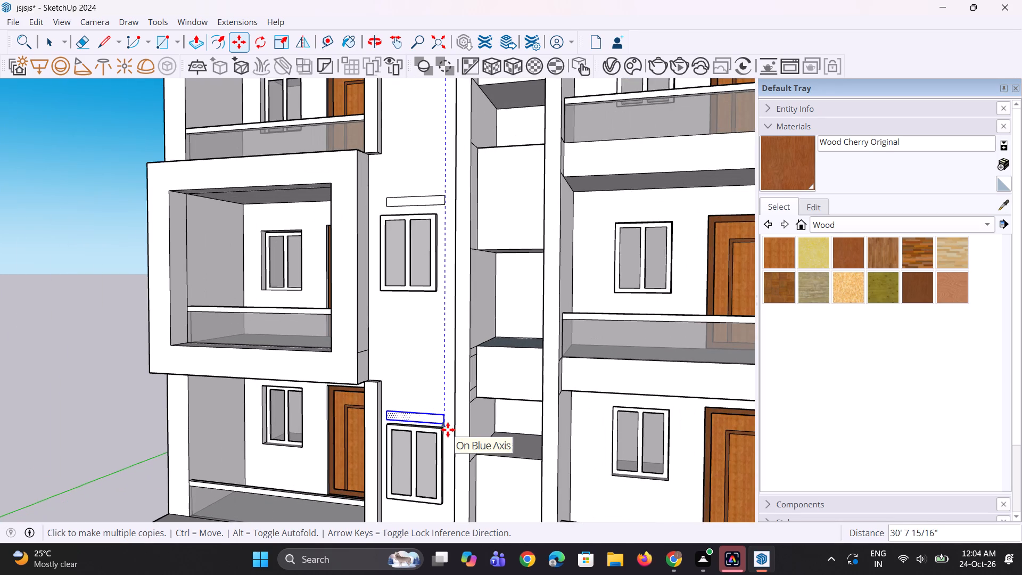
{"action": "left_click", "coordinate": [450, 426]}
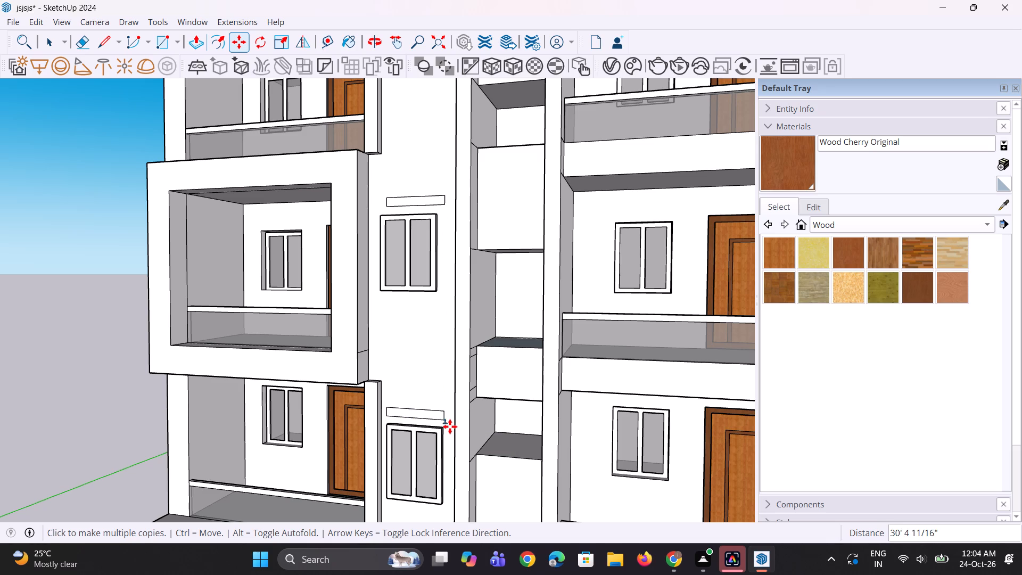
Place another sunshade rectangle copy about 40' 10" away, above the end bay window beneath the lower framed box.
{"action": "scroll", "coordinate": [407, 438], "scroll_direction": "down", "scroll_amount": 9}
{"action": "scroll", "coordinate": [656, 437], "scroll_direction": "up", "scroll_amount": 3}
{"action": "scroll", "coordinate": [598, 448], "scroll_direction": "up", "scroll_amount": 3}
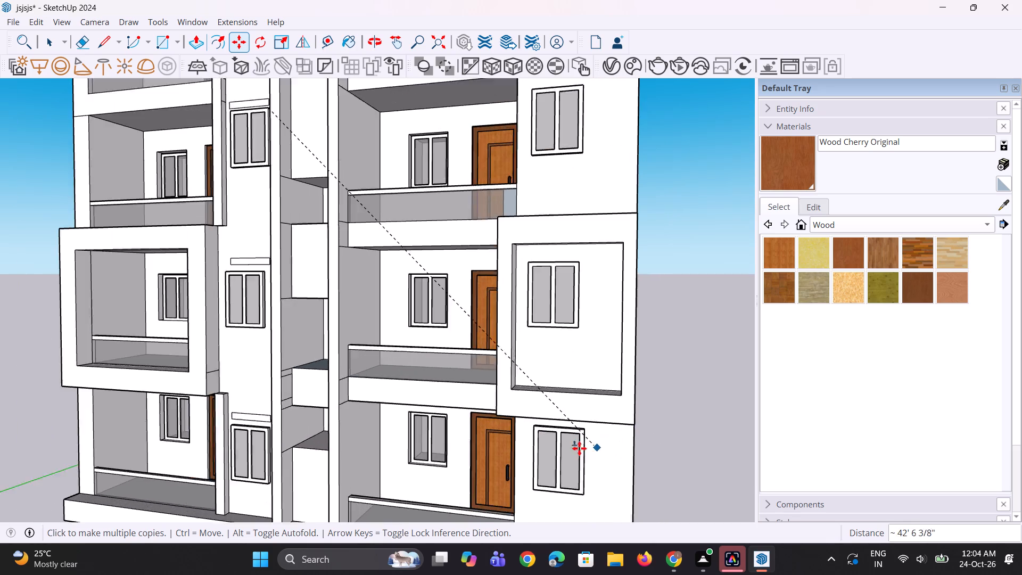
{"action": "scroll", "coordinate": [579, 448], "scroll_direction": "up", "scroll_amount": 11}
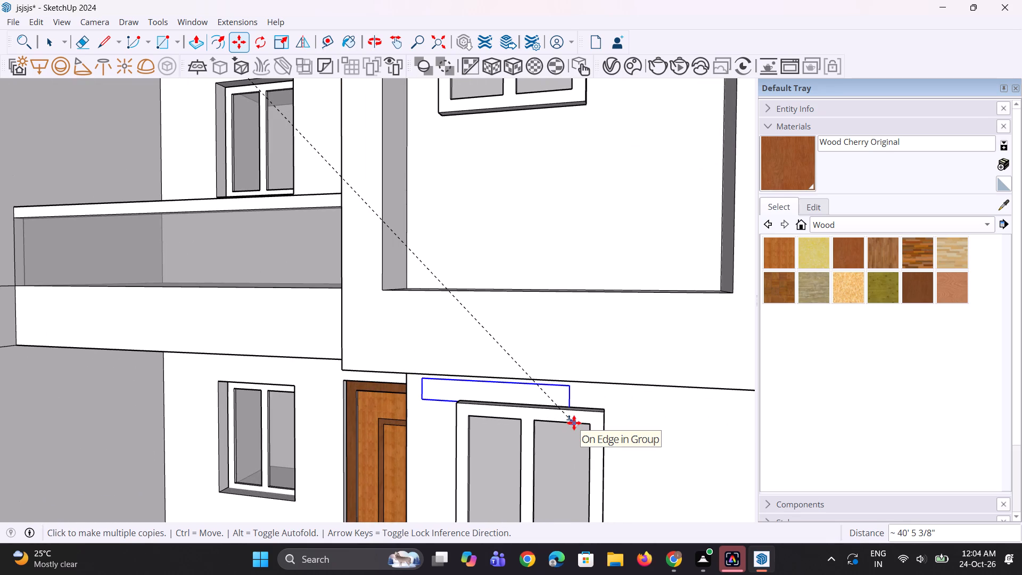
{"action": "scroll", "coordinate": [571, 435], "scroll_direction": "up", "scroll_amount": 4}
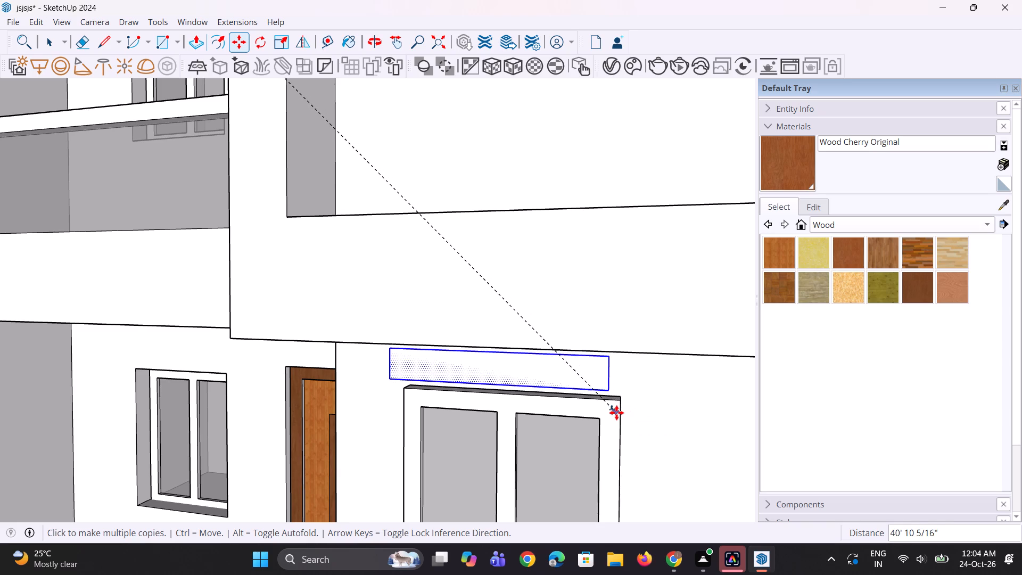
{"action": "left_click", "coordinate": [616, 413]}
Place another sunshade rectangle copy above the window inside the end bay's lower framed box.
{"action": "scroll", "coordinate": [570, 473], "scroll_direction": "down", "scroll_amount": 15}
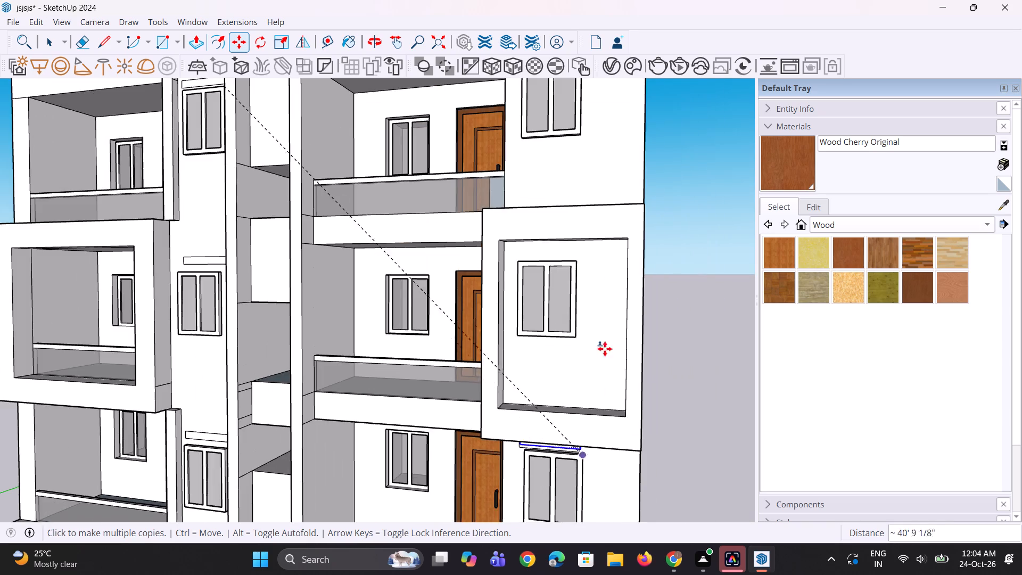
{"action": "scroll", "coordinate": [614, 239], "scroll_direction": "up", "scroll_amount": 10}
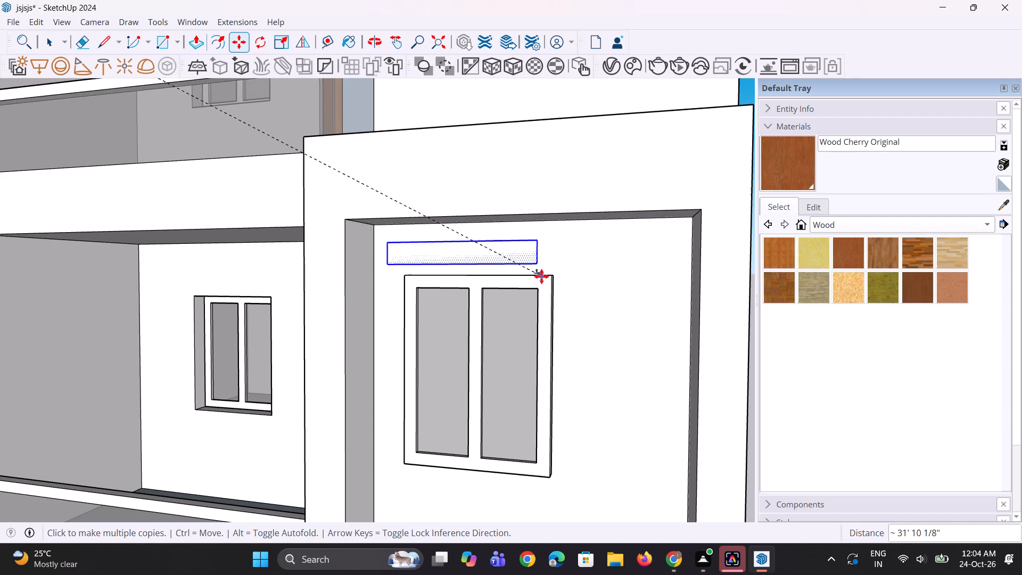
{"action": "left_click", "coordinate": [549, 276]}
Place another sunshade rectangle copy about 29' 4" across, above the end bay window just over the lower framed box.
{"action": "scroll", "coordinate": [574, 368], "scroll_direction": "down", "scroll_amount": 10}
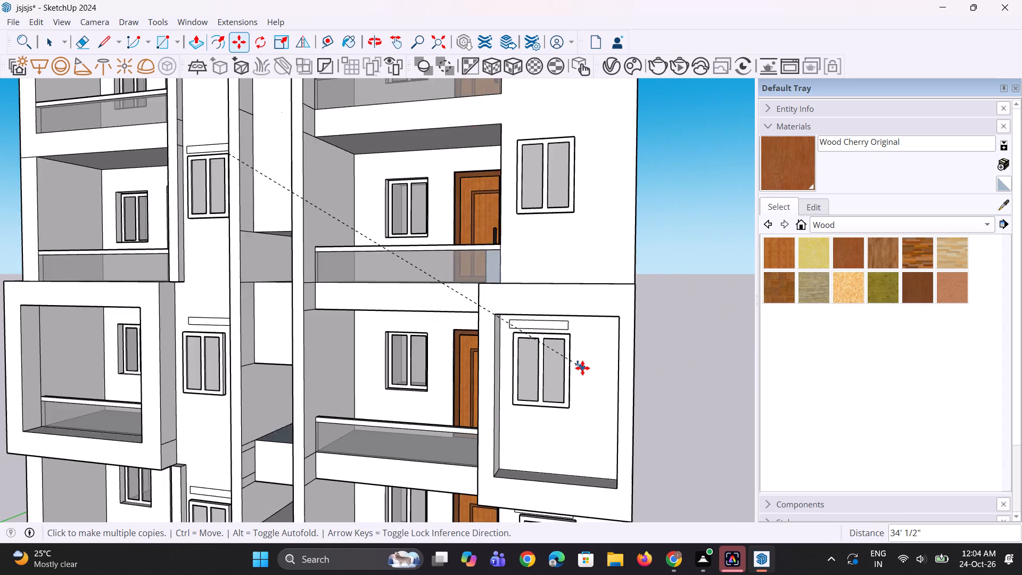
{"action": "scroll", "coordinate": [582, 368], "scroll_direction": "down", "scroll_amount": 5}
{"action": "scroll", "coordinate": [552, 209], "scroll_direction": "up", "scroll_amount": 7}
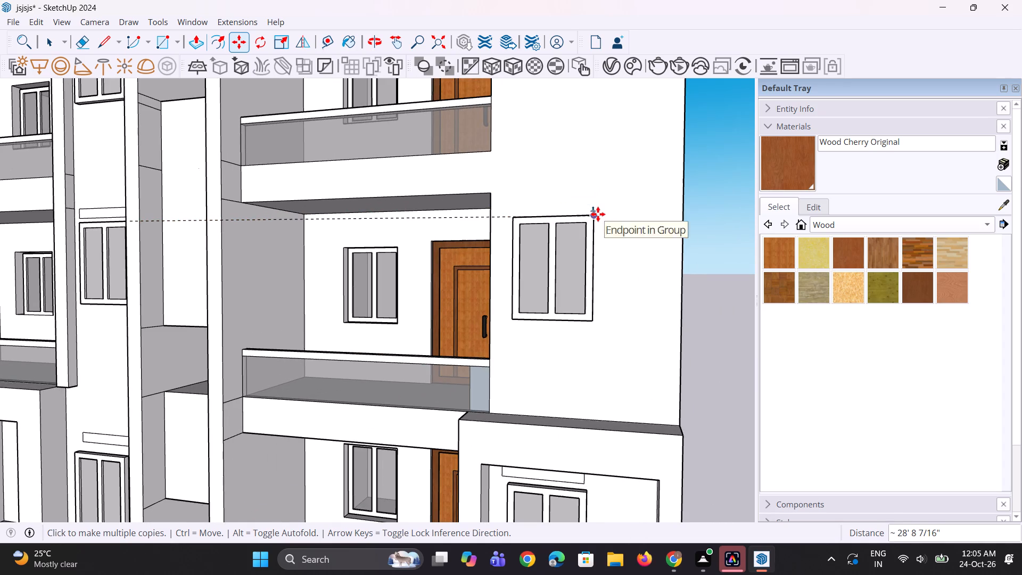
{"action": "scroll", "coordinate": [597, 212], "scroll_direction": "up", "scroll_amount": 5}
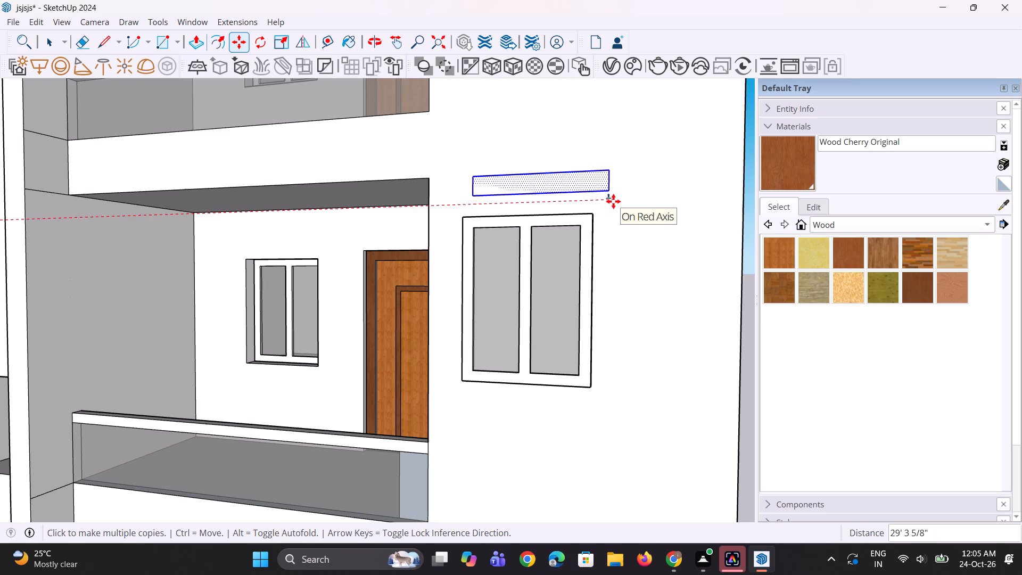
{"action": "left_click", "coordinate": [613, 201]}
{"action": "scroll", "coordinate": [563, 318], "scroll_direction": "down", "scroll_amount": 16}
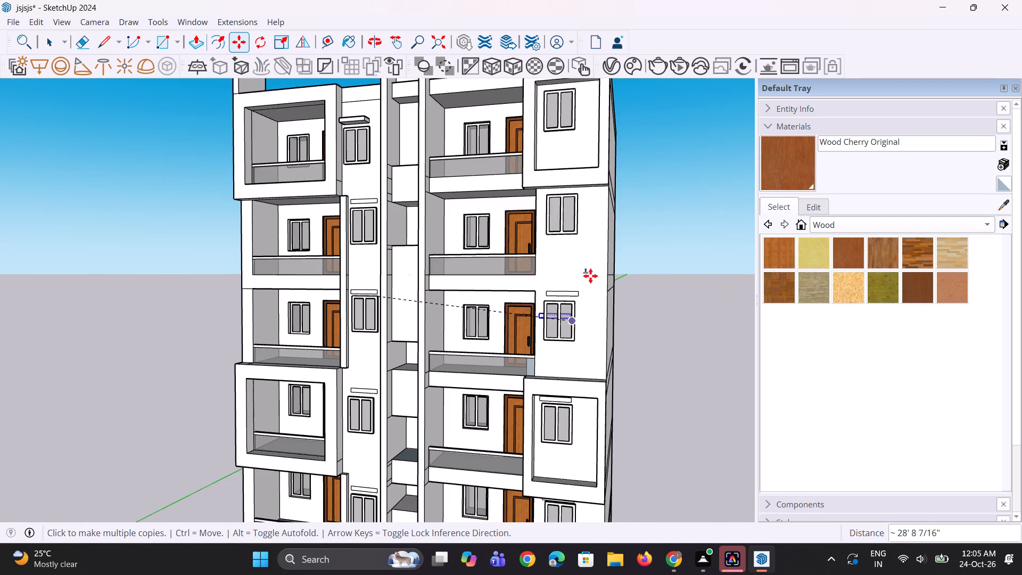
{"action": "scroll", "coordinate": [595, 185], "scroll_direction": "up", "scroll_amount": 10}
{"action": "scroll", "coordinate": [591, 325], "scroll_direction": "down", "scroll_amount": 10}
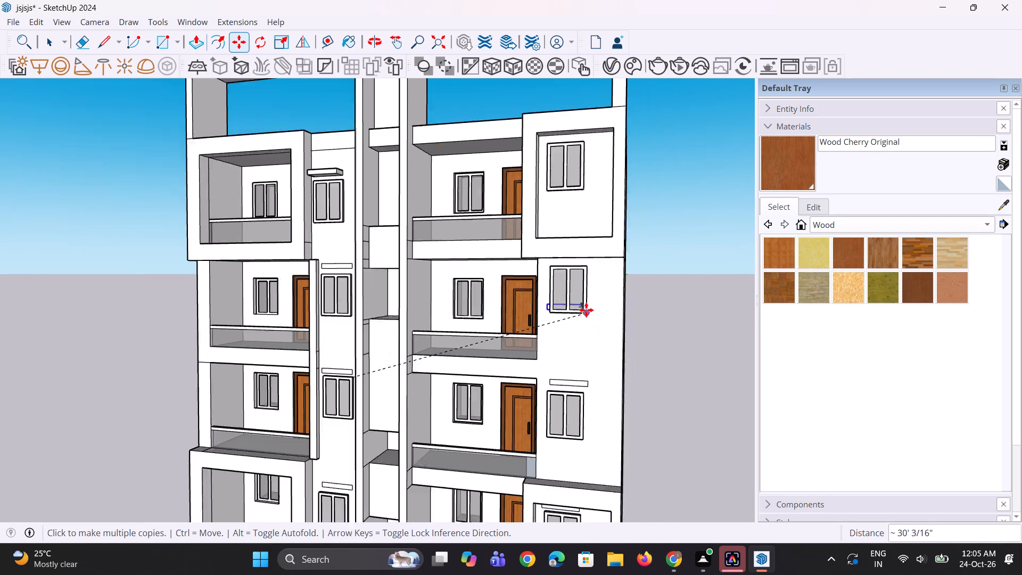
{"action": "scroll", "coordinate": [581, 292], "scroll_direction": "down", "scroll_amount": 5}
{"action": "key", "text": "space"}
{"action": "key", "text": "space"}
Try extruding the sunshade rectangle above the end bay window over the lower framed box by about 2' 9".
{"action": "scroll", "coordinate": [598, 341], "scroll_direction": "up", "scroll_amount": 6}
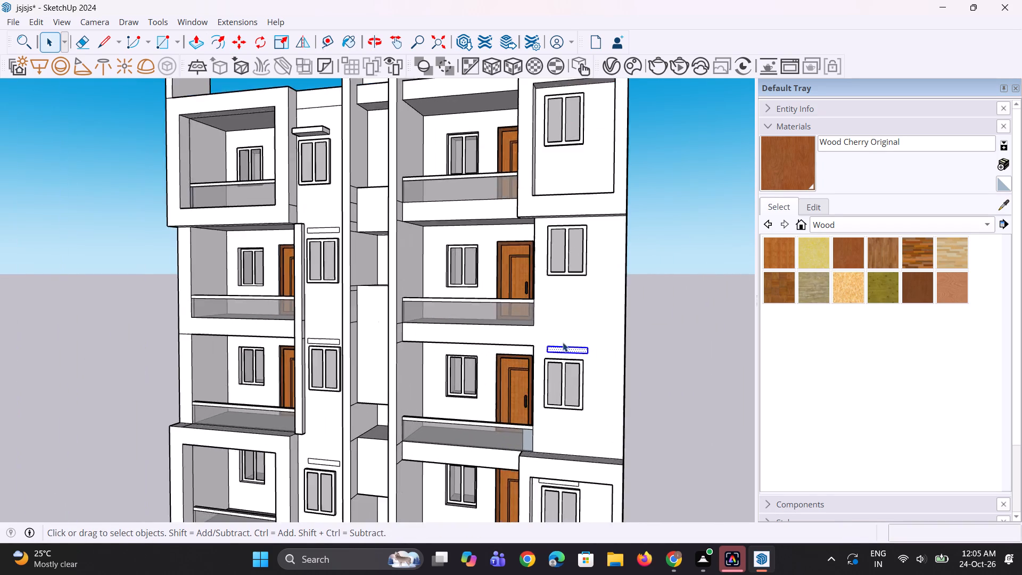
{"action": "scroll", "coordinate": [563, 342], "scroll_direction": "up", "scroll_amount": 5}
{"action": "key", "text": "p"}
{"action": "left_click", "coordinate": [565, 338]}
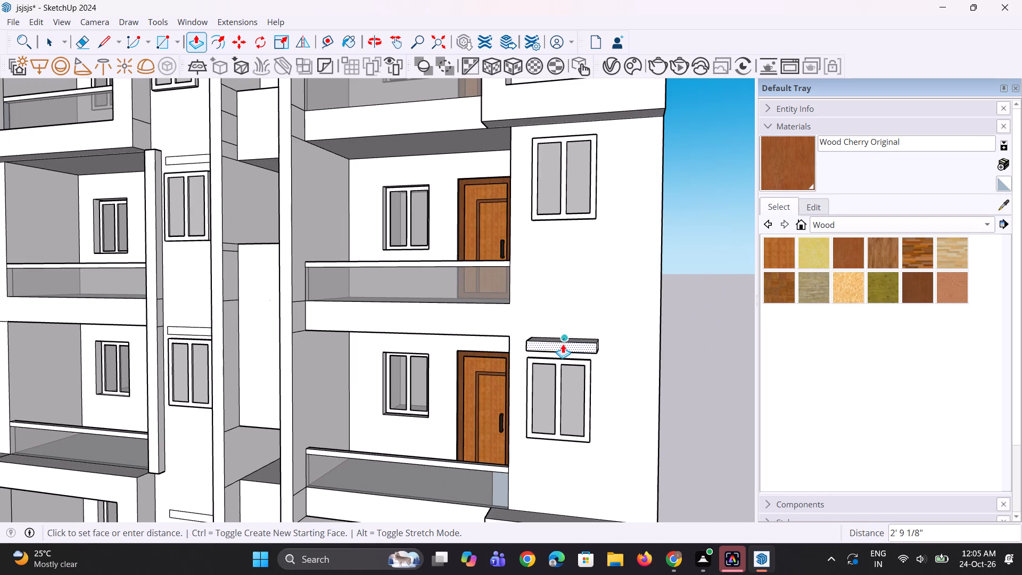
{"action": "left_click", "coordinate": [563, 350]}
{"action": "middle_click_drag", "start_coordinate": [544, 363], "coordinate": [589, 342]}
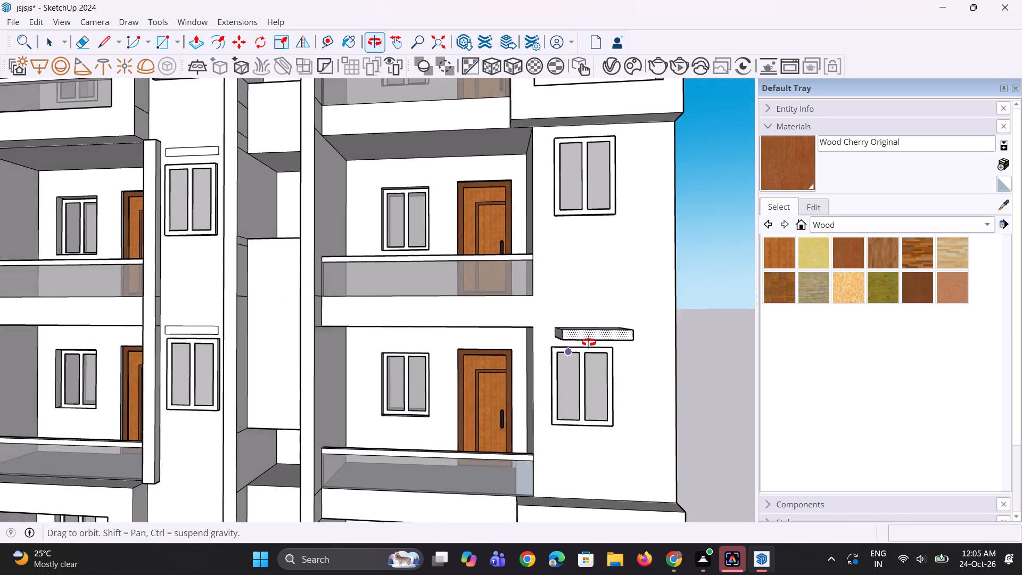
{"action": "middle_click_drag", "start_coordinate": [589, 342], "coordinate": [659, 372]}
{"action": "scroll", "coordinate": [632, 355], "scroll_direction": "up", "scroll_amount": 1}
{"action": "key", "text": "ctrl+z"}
Extrude the three sunshade rectangles of the end bay's windows about 1' 4", in and around the lower framed box.
{"action": "scroll", "coordinate": [629, 353], "scroll_direction": "up", "scroll_amount": 2, "text": "ctrl"}
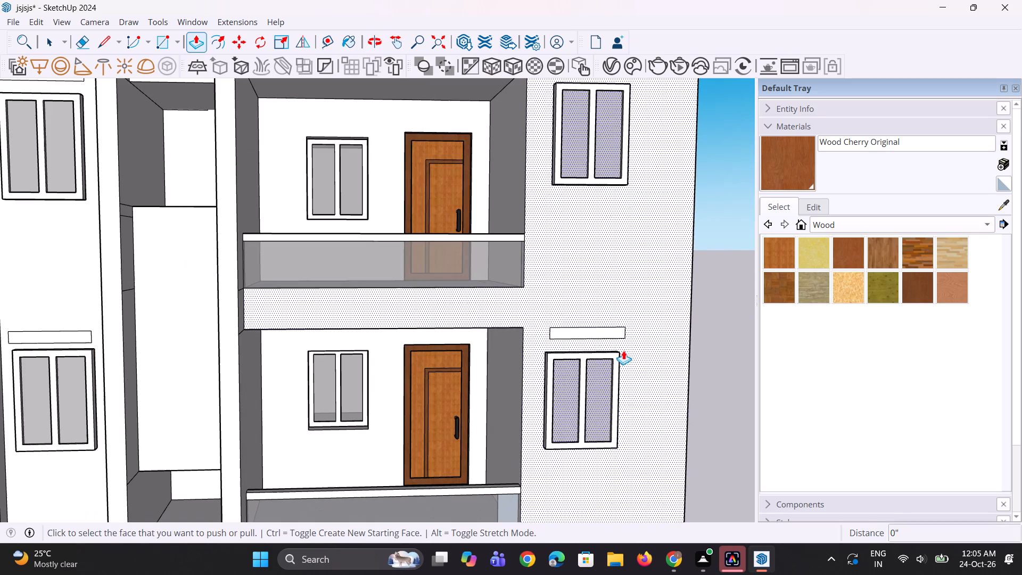
{"action": "left_click", "coordinate": [590, 334]}
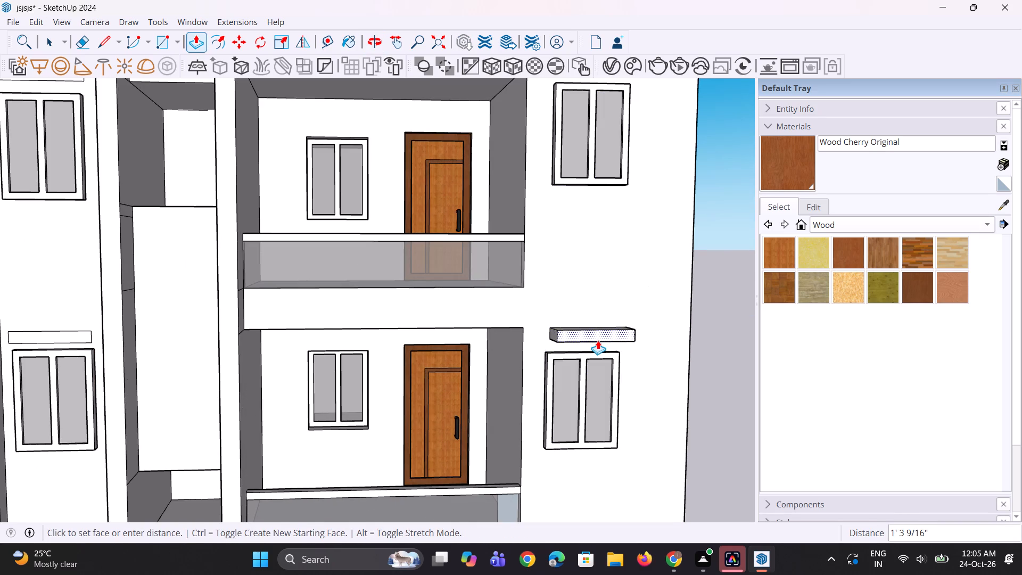
{"action": "left_click", "coordinate": [598, 340]}
{"action": "scroll", "coordinate": [529, 266], "scroll_direction": "down", "scroll_amount": 10}
{"action": "scroll", "coordinate": [551, 414], "scroll_direction": "up", "scroll_amount": 7}
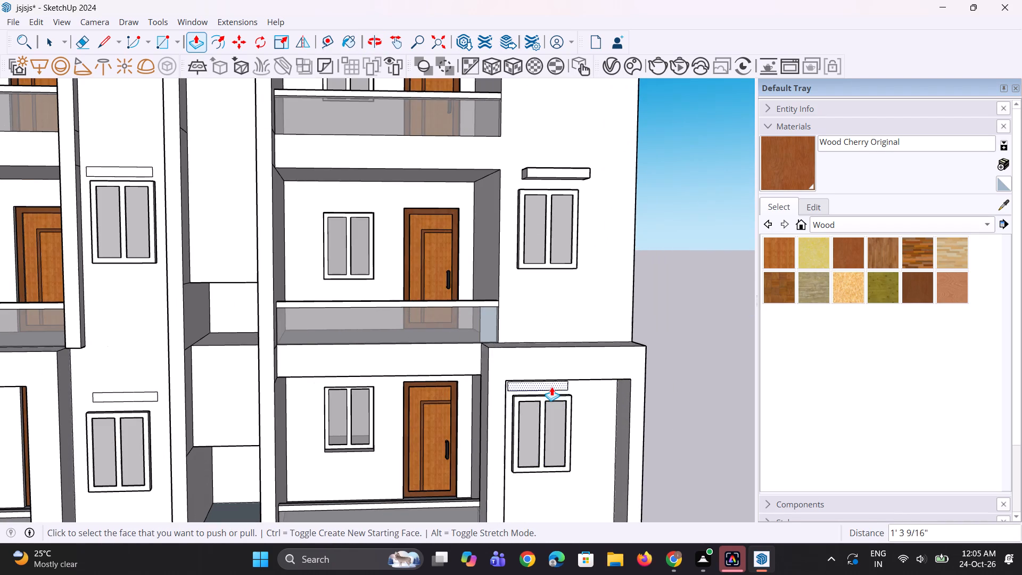
{"action": "double_click", "coordinate": [551, 387]}
{"action": "scroll", "coordinate": [548, 344], "scroll_direction": "down", "scroll_amount": 8}
{"action": "scroll", "coordinate": [548, 480], "scroll_direction": "up", "scroll_amount": 3}
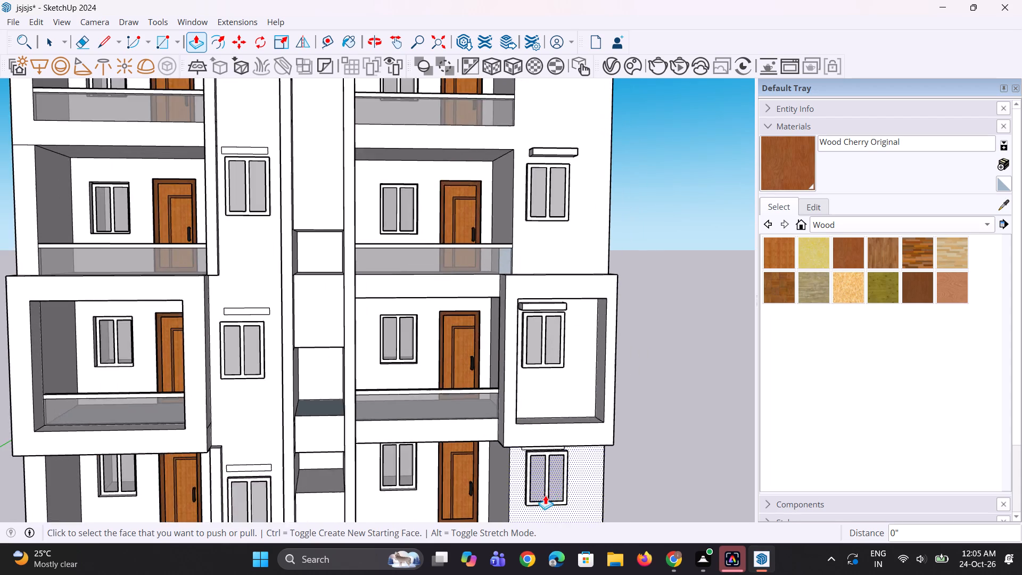
{"action": "scroll", "coordinate": [545, 495], "scroll_direction": "up", "scroll_amount": 8}
{"action": "double_click", "coordinate": [545, 411]}
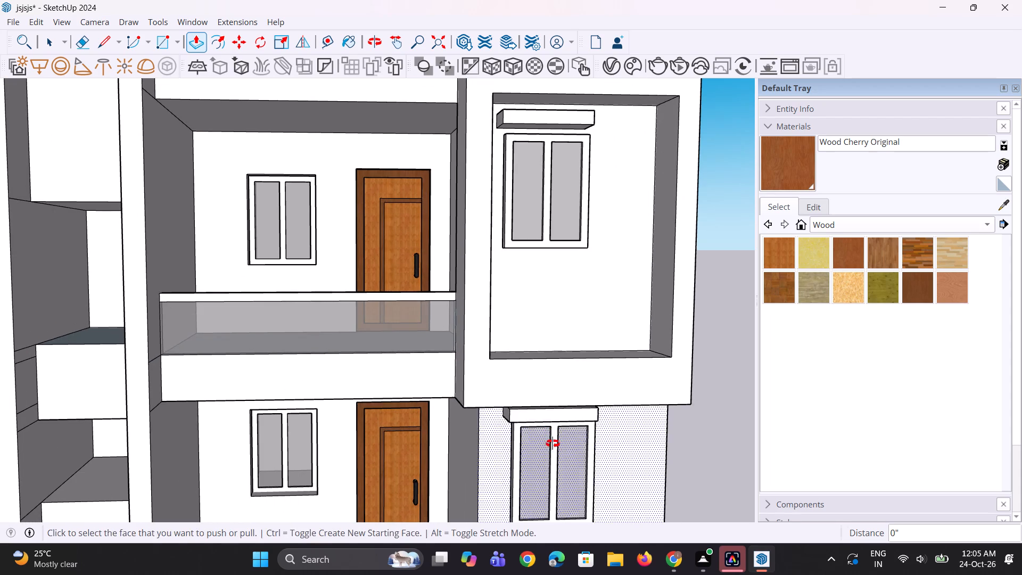
Lengthen the sunshade beneath the end bay's lower framed box by about 5" at its end nearest the building corner.
{"action": "middle_click_drag", "start_coordinate": [553, 443], "coordinate": [423, 436]}
{"action": "scroll", "coordinate": [552, 433], "scroll_direction": "up", "scroll_amount": 2}
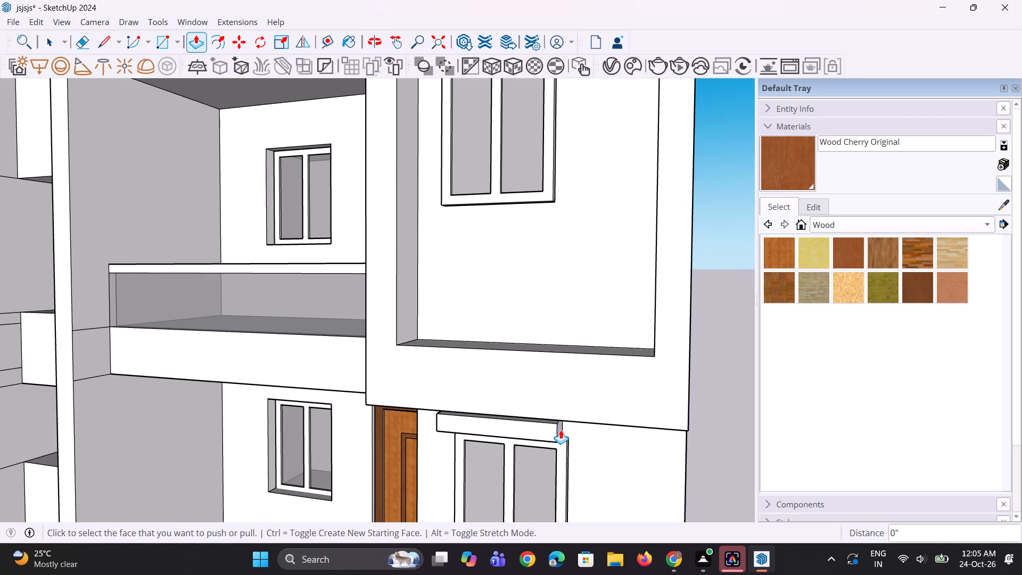
{"action": "left_click", "coordinate": [561, 430]}
{"action": "left_click", "coordinate": [573, 436]}
Extrude the tall strip's fifth-window sunshade about 10" and lengthen its end facing the central recess by about 2 1/2".
{"action": "scroll", "coordinate": [597, 464], "scroll_direction": "down", "scroll_amount": 4}
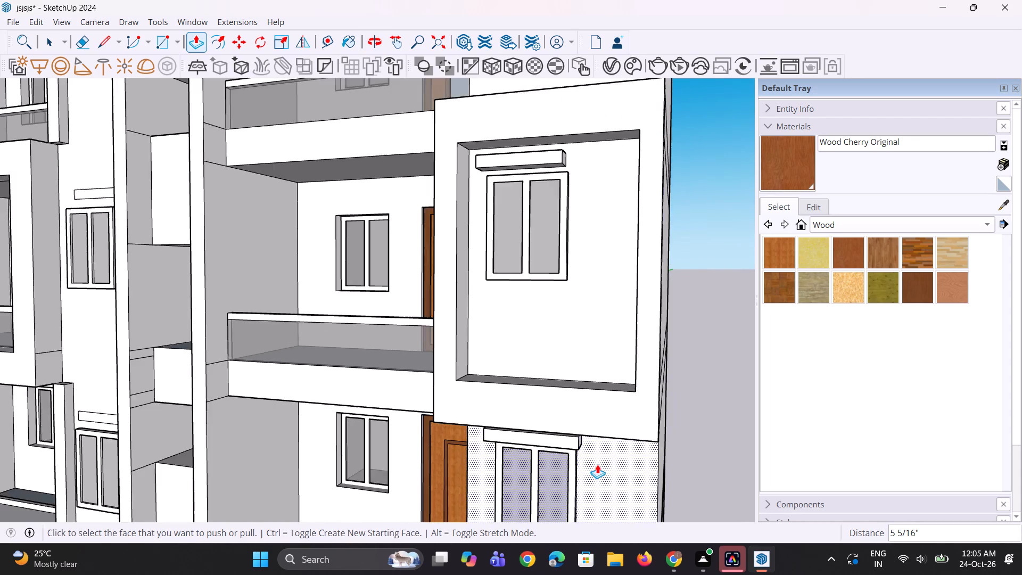
{"action": "scroll", "coordinate": [597, 464], "scroll_direction": "down", "scroll_amount": 10}
{"action": "scroll", "coordinate": [383, 471], "scroll_direction": "up", "scroll_amount": 6}
{"action": "double_click", "coordinate": [355, 426]}
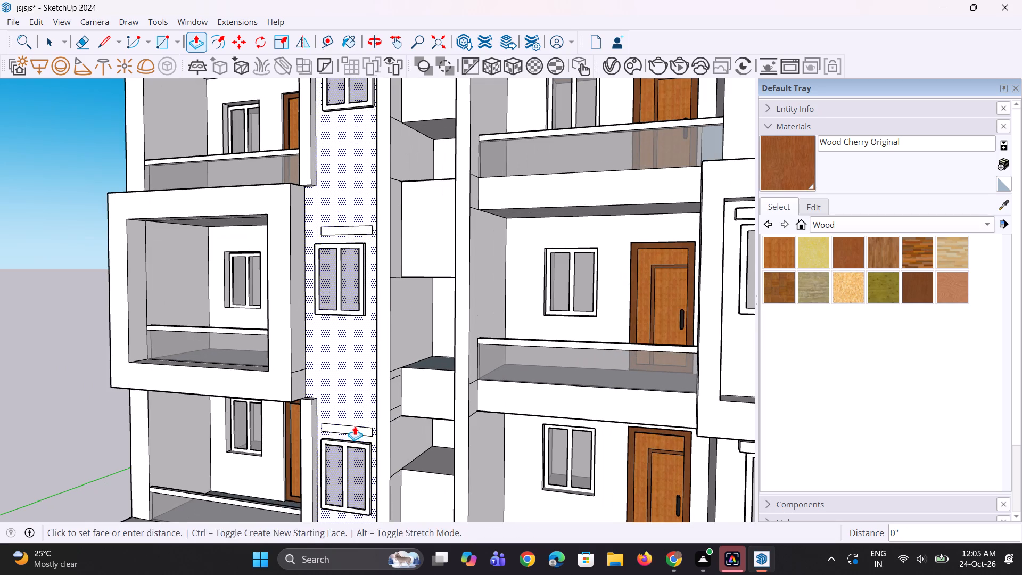
{"action": "key", "text": "ctrl+z"}
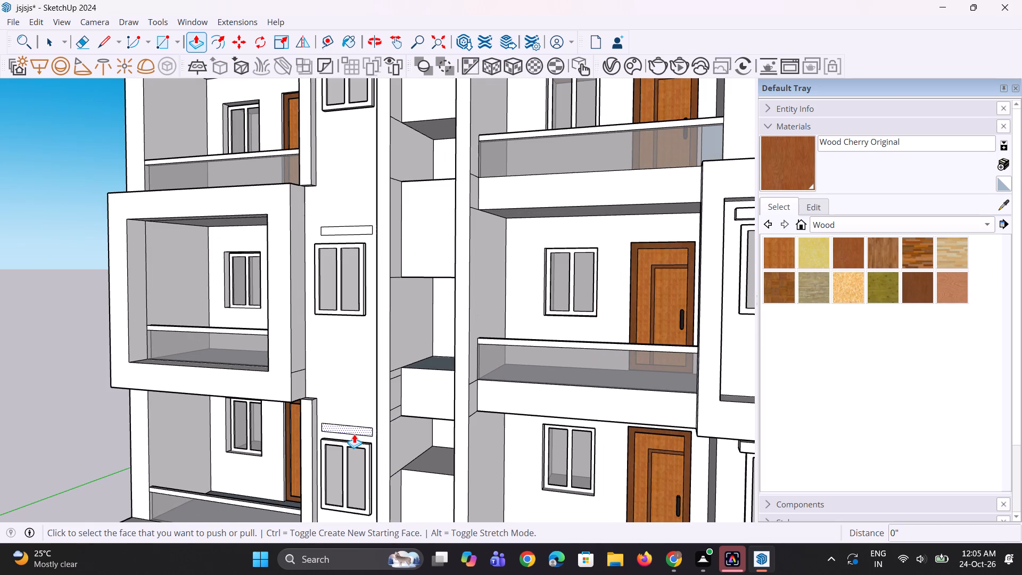
{"action": "double_click", "coordinate": [356, 433]}
{"action": "left_click", "coordinate": [357, 434]}
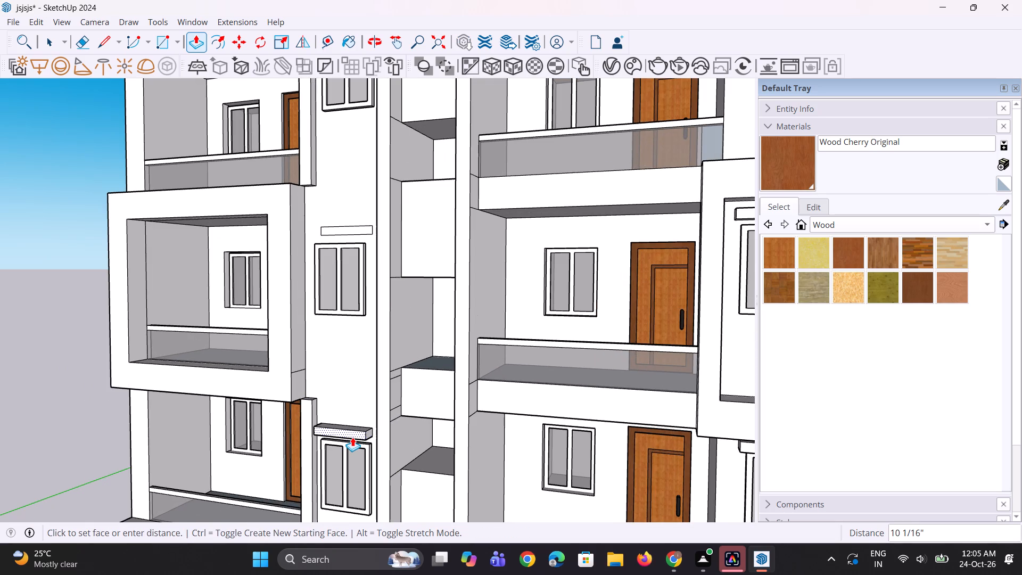
{"action": "left_click", "coordinate": [352, 437]}
{"action": "scroll", "coordinate": [397, 439], "scroll_direction": "up", "scroll_amount": 6}
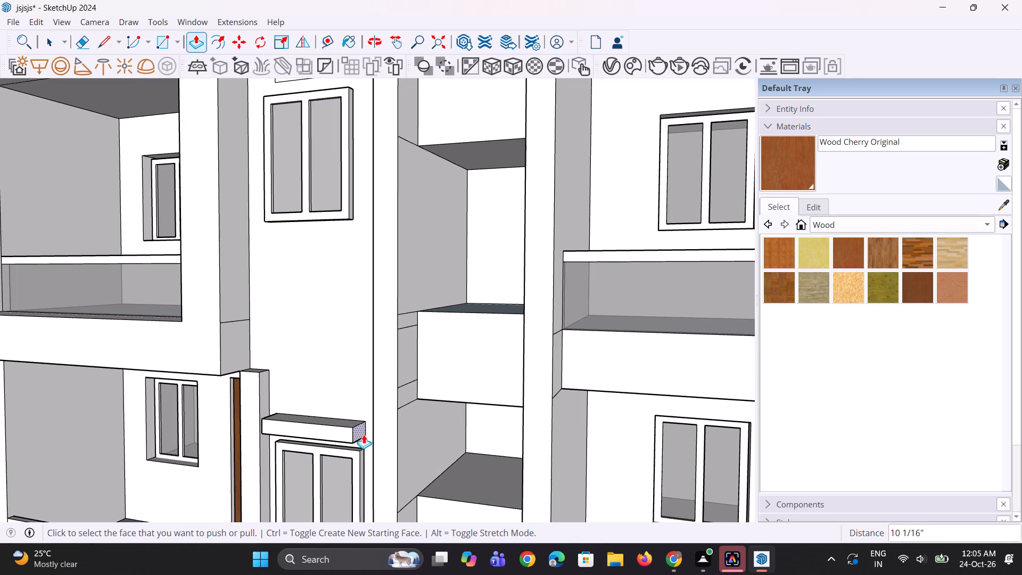
{"action": "left_click", "coordinate": [361, 435]}
{"action": "left_click", "coordinate": [365, 438]}
Extrude the tall strip's fourth-window sunshade about 1' 4" and lengthen its end nearest the framed balcony by about 7".
{"action": "scroll", "coordinate": [396, 500], "scroll_direction": "down", "scroll_amount": 2}
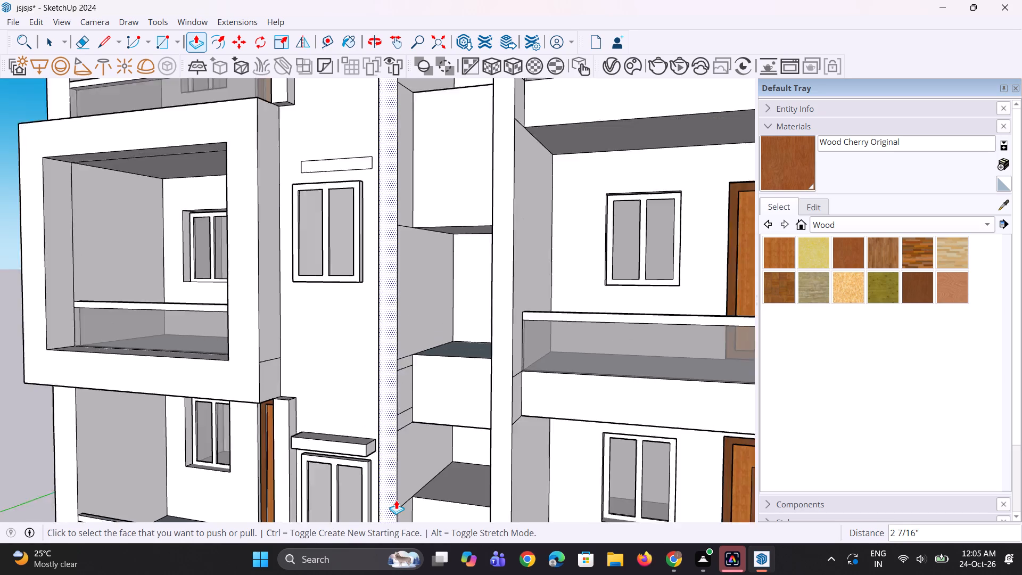
{"action": "scroll", "coordinate": [396, 500], "scroll_direction": "down", "scroll_amount": 7}
{"action": "scroll", "coordinate": [347, 308], "scroll_direction": "up", "scroll_amount": 8}
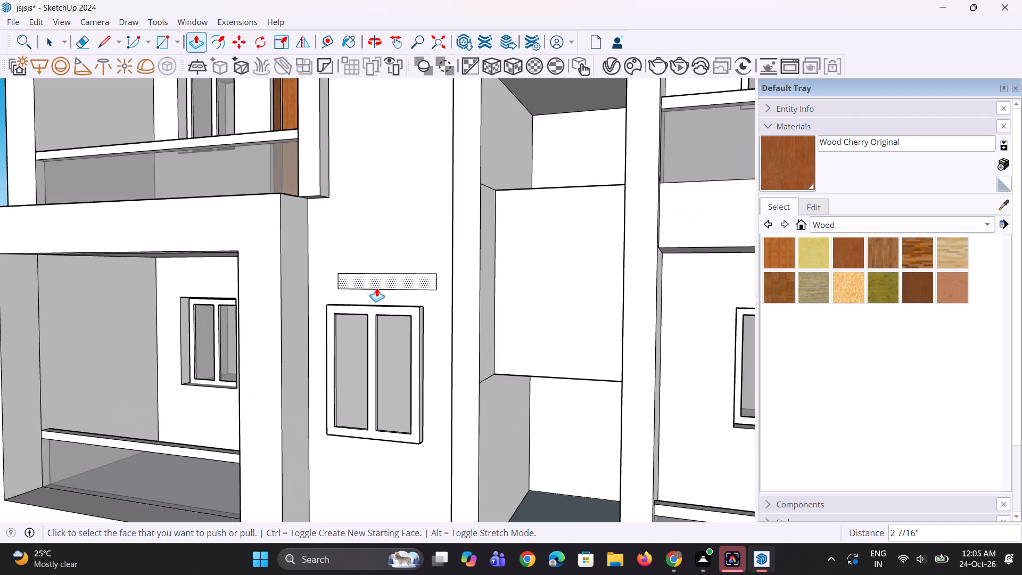
{"action": "double_click", "coordinate": [376, 287]}
{"action": "left_click", "coordinate": [377, 286]}
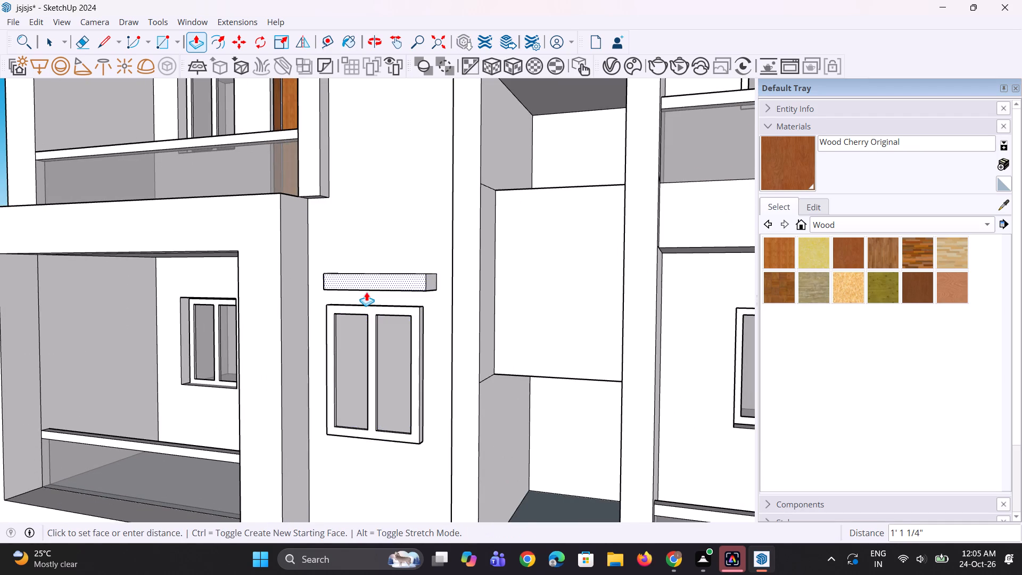
{"action": "left_click", "coordinate": [364, 293]}
{"action": "middle_click_drag", "start_coordinate": [357, 303], "coordinate": [551, 393]}
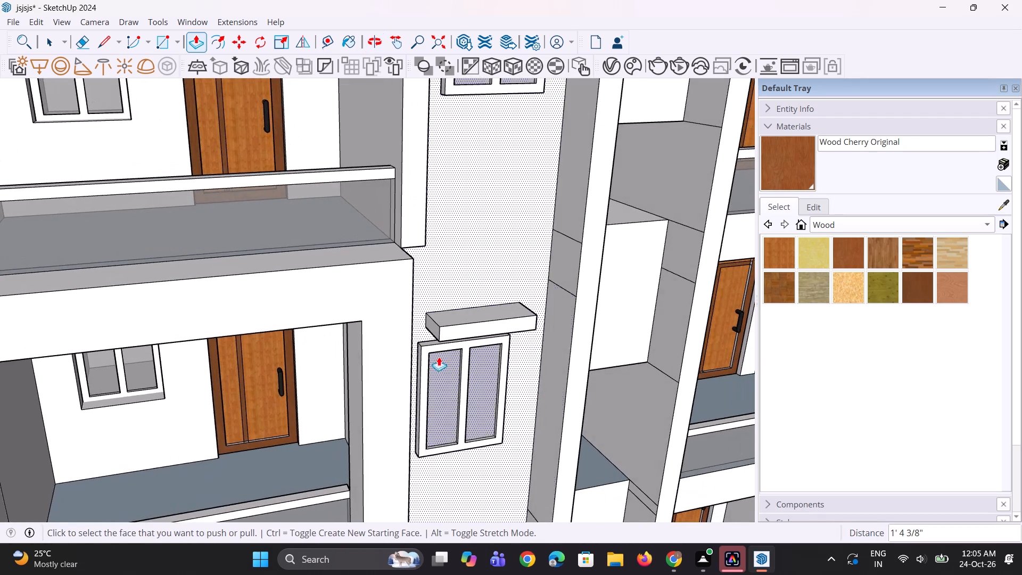
{"action": "scroll", "coordinate": [432, 351], "scroll_direction": "up", "scroll_amount": 2}
{"action": "left_click", "coordinate": [432, 323]}
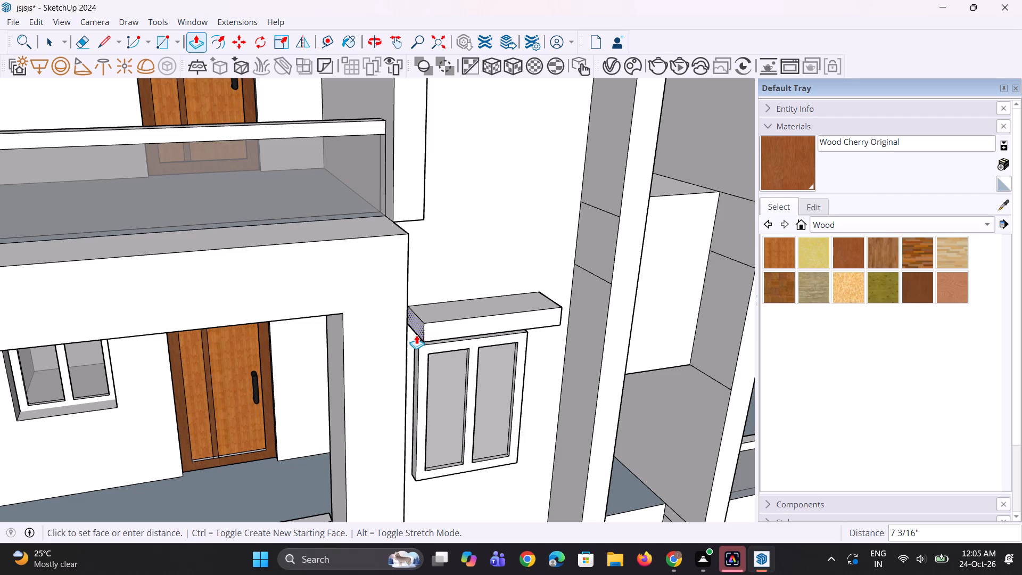
{"action": "left_click", "coordinate": [416, 335]}
Extrude the tall strip's third-window sunshade, deepen it by another 8 1/4", and lengthen its recess-facing end by about 5 1/2".
{"action": "scroll", "coordinate": [430, 347], "scroll_direction": "down", "scroll_amount": 13}
{"action": "scroll", "coordinate": [474, 195], "scroll_direction": "up", "scroll_amount": 2}
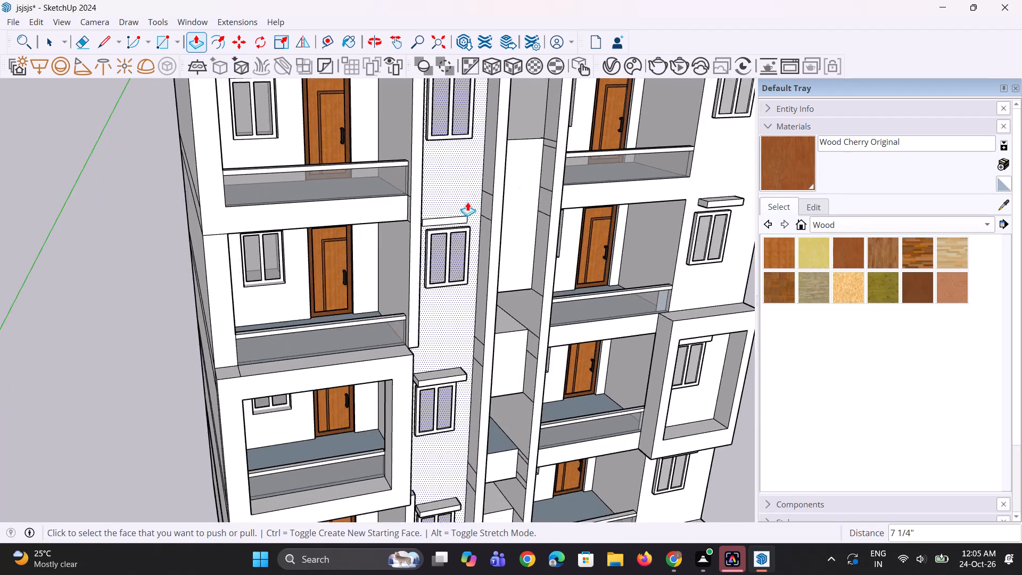
{"action": "scroll", "coordinate": [467, 202], "scroll_direction": "up", "scroll_amount": 4}
{"action": "double_click", "coordinate": [451, 226]}
{"action": "scroll", "coordinate": [507, 266], "scroll_direction": "up", "scroll_amount": 1}
{"action": "middle_click_drag", "start_coordinate": [507, 266], "coordinate": [344, 304]}
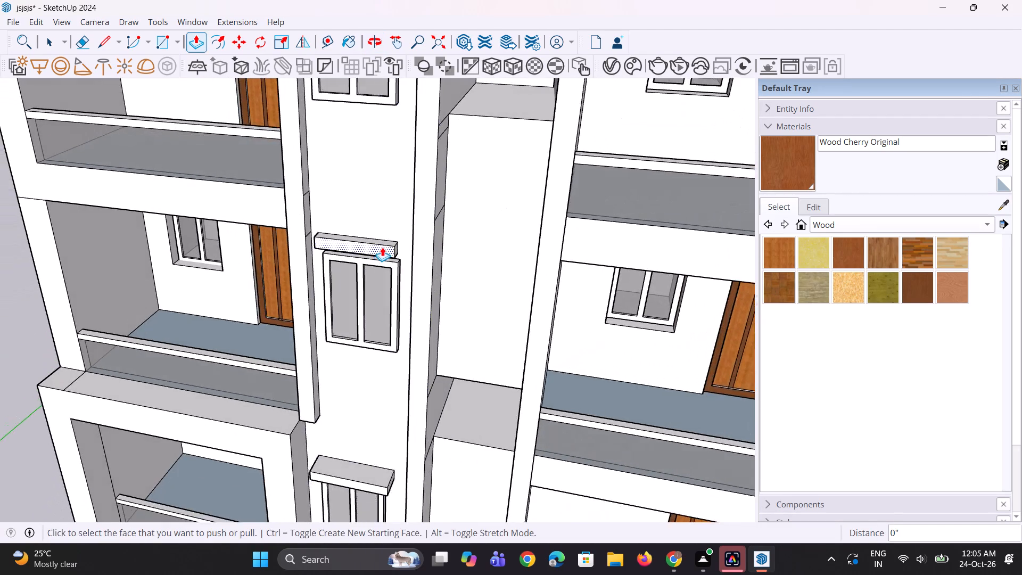
{"action": "scroll", "coordinate": [382, 247], "scroll_direction": "up", "scroll_amount": 2}
{"action": "left_click", "coordinate": [382, 248]}
{"action": "left_click", "coordinate": [374, 252]}
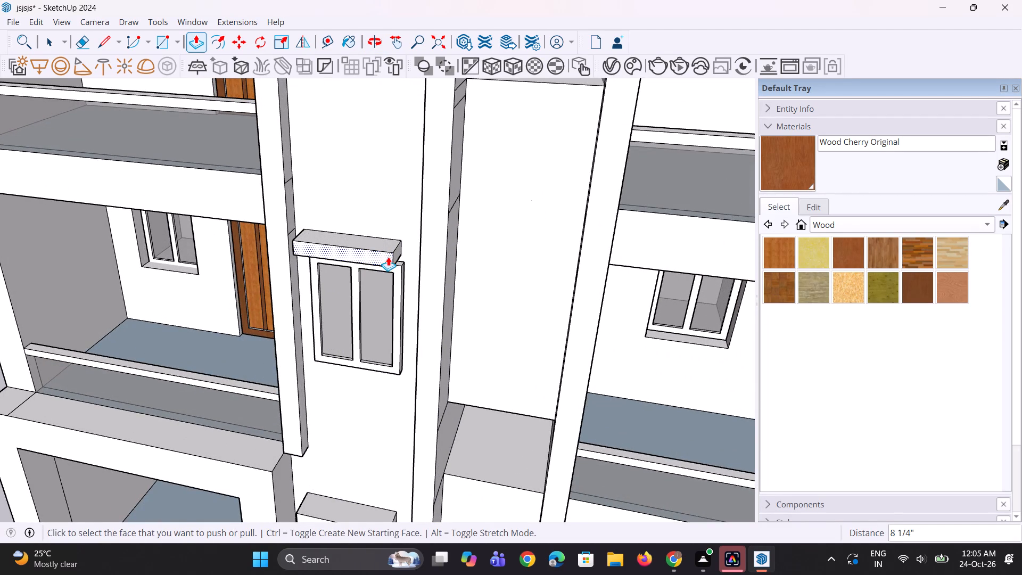
{"action": "left_click", "coordinate": [395, 257]}
{"action": "left_click", "coordinate": [406, 260]}
Extrude the tall strip's second-window sunshade about 1' 1 5/8", lengthen its recess-facing end slightly, and deepen its front by about 8 1/4".
{"action": "scroll", "coordinate": [380, 297], "scroll_direction": "down", "scroll_amount": 2}
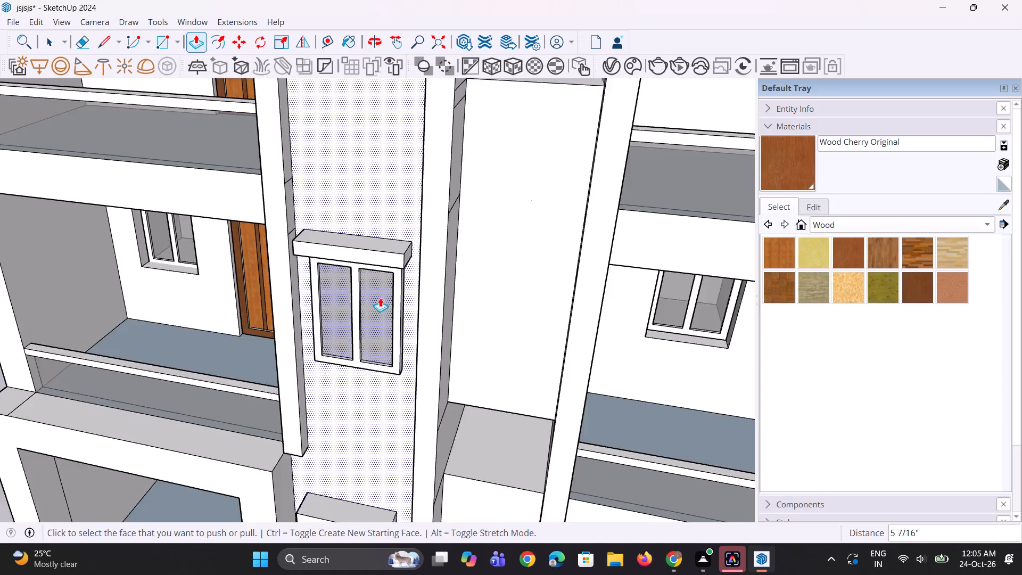
{"action": "scroll", "coordinate": [380, 298], "scroll_direction": "down", "scroll_amount": 12}
{"action": "scroll", "coordinate": [394, 209], "scroll_direction": "up", "scroll_amount": 6}
{"action": "left_click", "coordinate": [363, 207]}
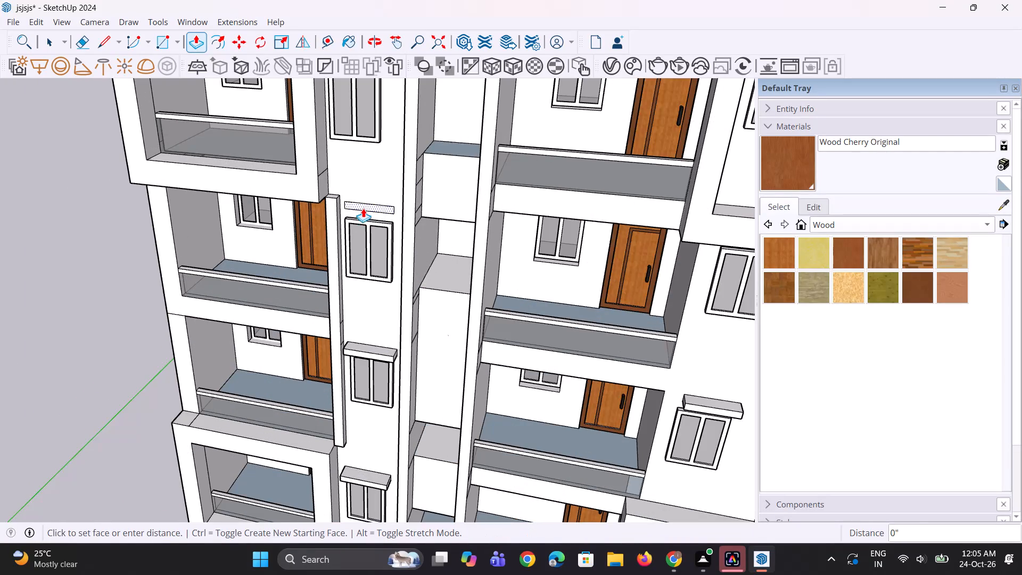
{"action": "left_click", "coordinate": [362, 215]}
{"action": "scroll", "coordinate": [369, 258], "scroll_direction": "down", "scroll_amount": 4}
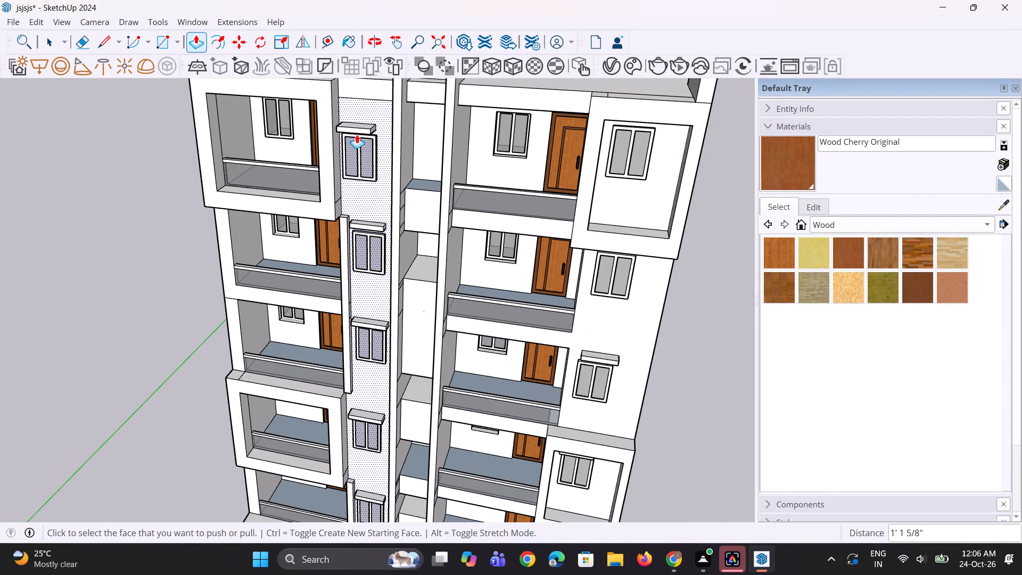
{"action": "scroll", "coordinate": [389, 242], "scroll_direction": "up", "scroll_amount": 13}
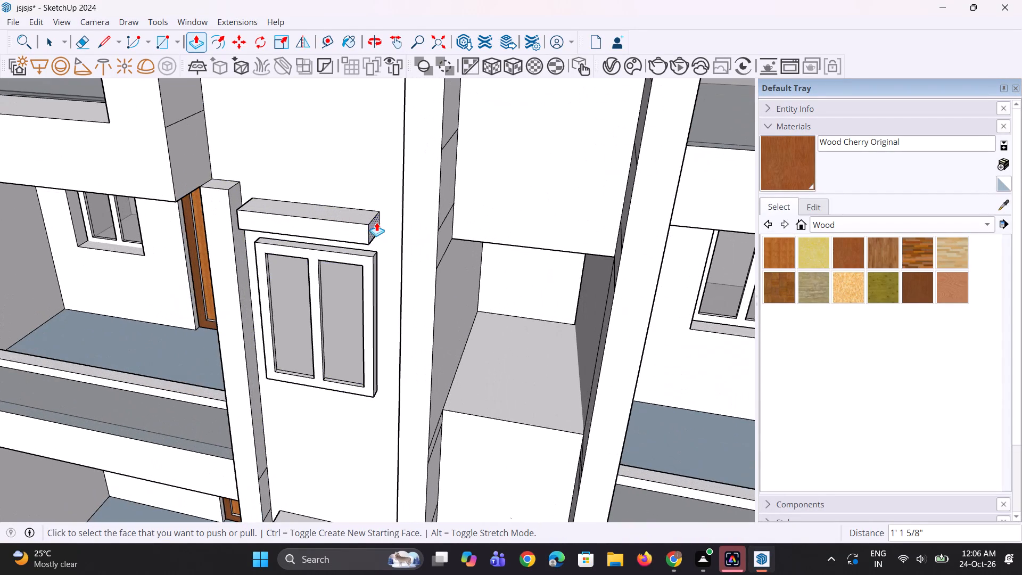
{"action": "left_click", "coordinate": [375, 224]}
{"action": "left_click", "coordinate": [384, 230]}
{"action": "left_click", "coordinate": [363, 237]}
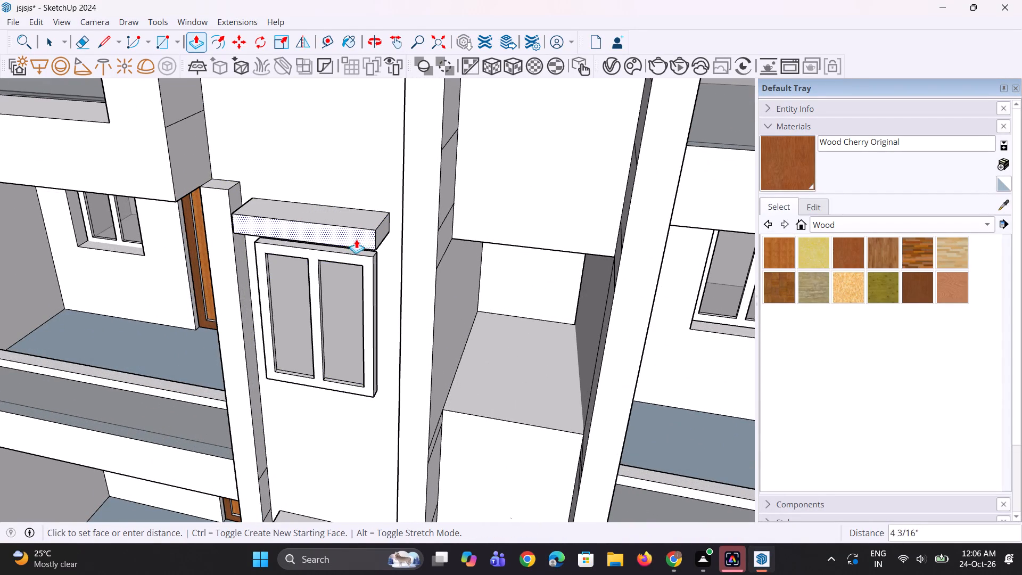
{"action": "left_click", "coordinate": [353, 243]}
Paint the tall window strip and the wall inside the end bay's upper framed box with Wood Cherry Original.
{"action": "scroll", "coordinate": [349, 263], "scroll_direction": "up", "scroll_amount": 1}
{"action": "middle_click_drag", "start_coordinate": [349, 264], "coordinate": [409, 234]}
{"action": "scroll", "coordinate": [396, 234], "scroll_direction": "down", "scroll_amount": 9}
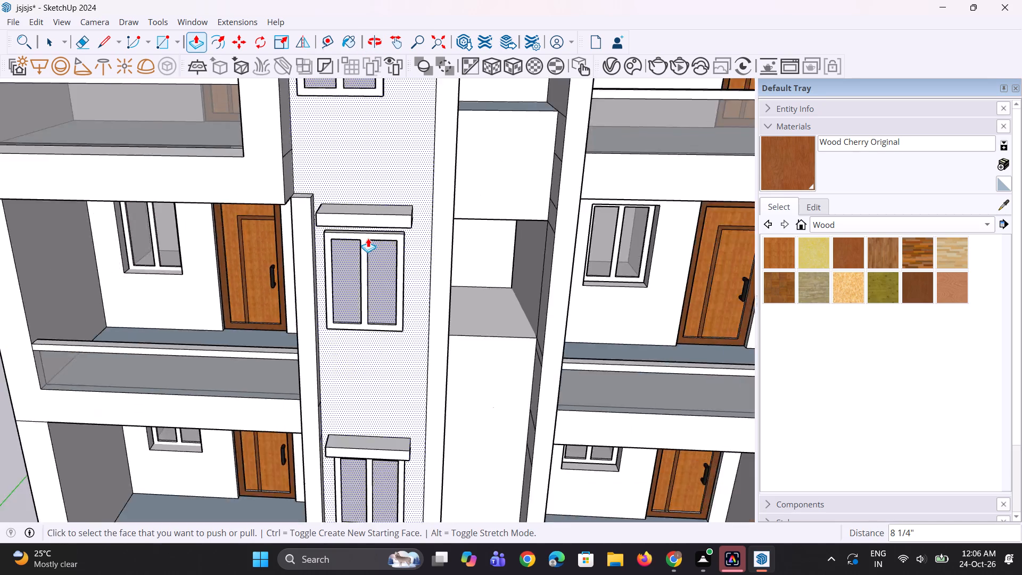
{"action": "scroll", "coordinate": [368, 238], "scroll_direction": "down", "scroll_amount": 8}
{"action": "middle_click_drag", "start_coordinate": [378, 305], "coordinate": [382, 273]}
{"action": "scroll", "coordinate": [378, 305], "scroll_direction": "up", "scroll_amount": 1}
{"action": "scroll", "coordinate": [382, 273], "scroll_direction": "down", "scroll_amount": 12}
{"action": "middle_click_drag", "start_coordinate": [382, 273], "coordinate": [393, 237]}
{"action": "key", "text": "space"}
{"action": "key", "text": "space"}
{"action": "scroll", "coordinate": [510, 331], "scroll_direction": "up", "scroll_amount": 3}
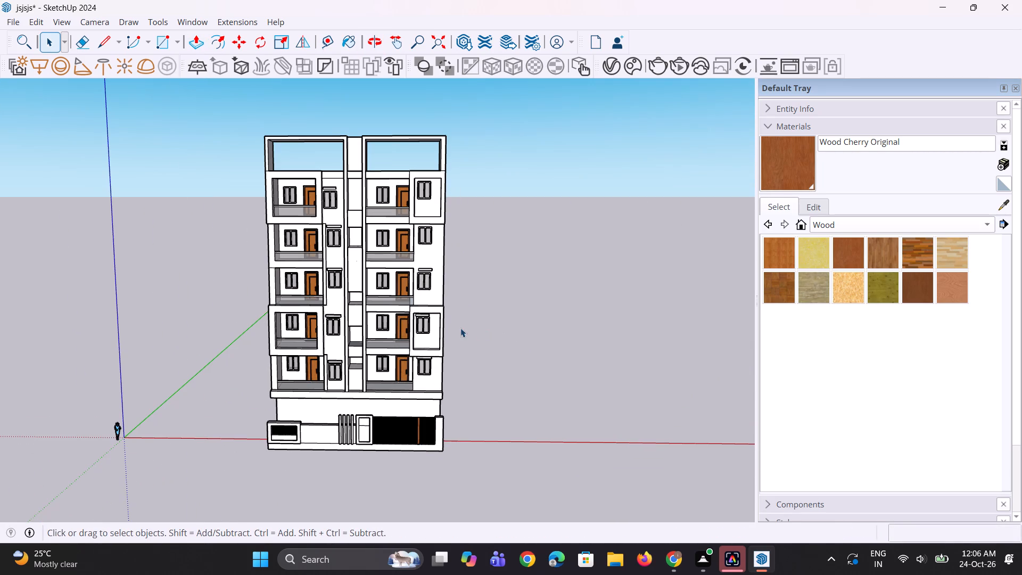
{"action": "left_click", "coordinate": [793, 171]}
{"action": "scroll", "coordinate": [390, 202], "scroll_direction": "up", "scroll_amount": 2}
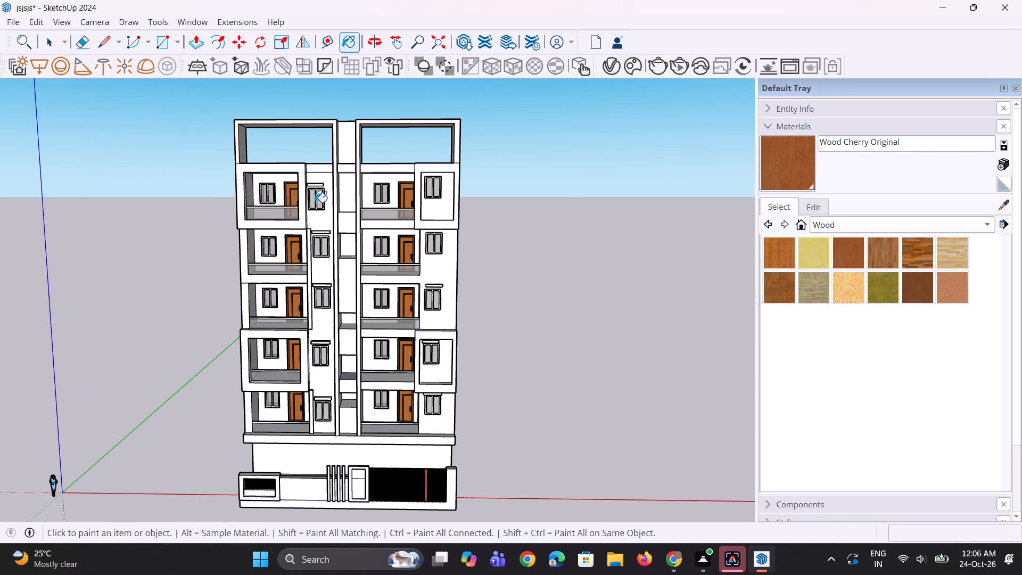
{"action": "left_click", "coordinate": [315, 219]}
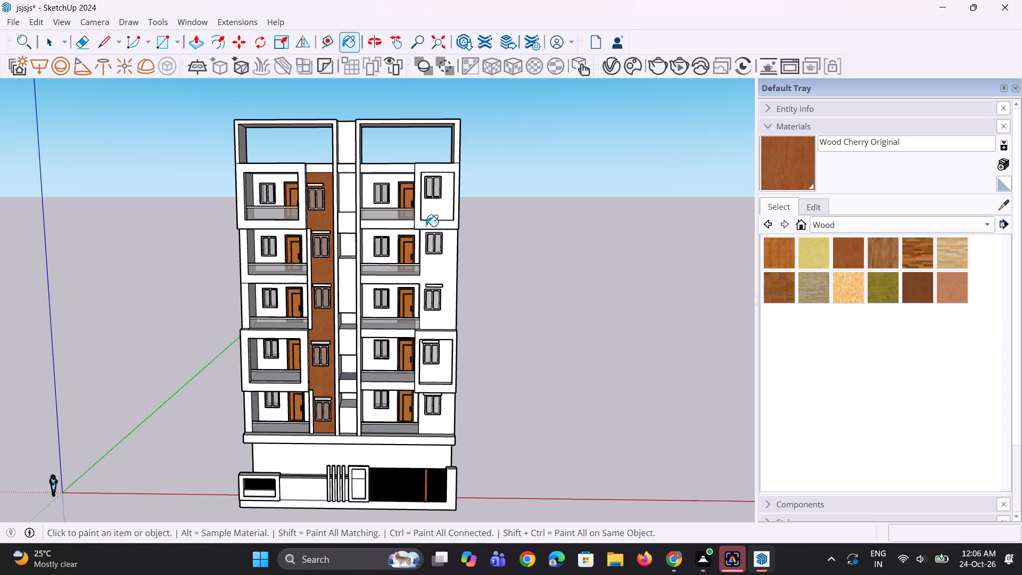
{"action": "left_click", "coordinate": [441, 212]}
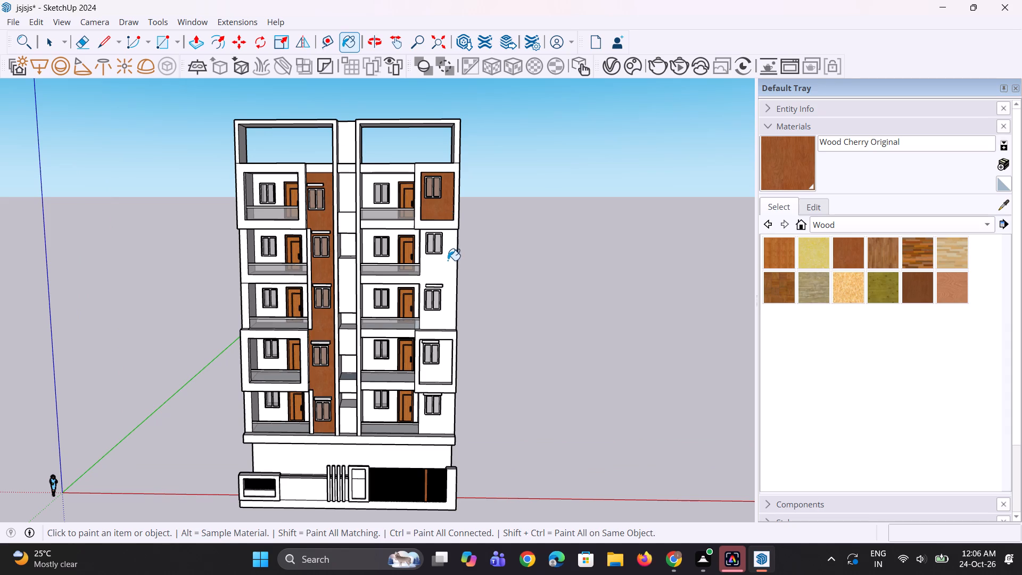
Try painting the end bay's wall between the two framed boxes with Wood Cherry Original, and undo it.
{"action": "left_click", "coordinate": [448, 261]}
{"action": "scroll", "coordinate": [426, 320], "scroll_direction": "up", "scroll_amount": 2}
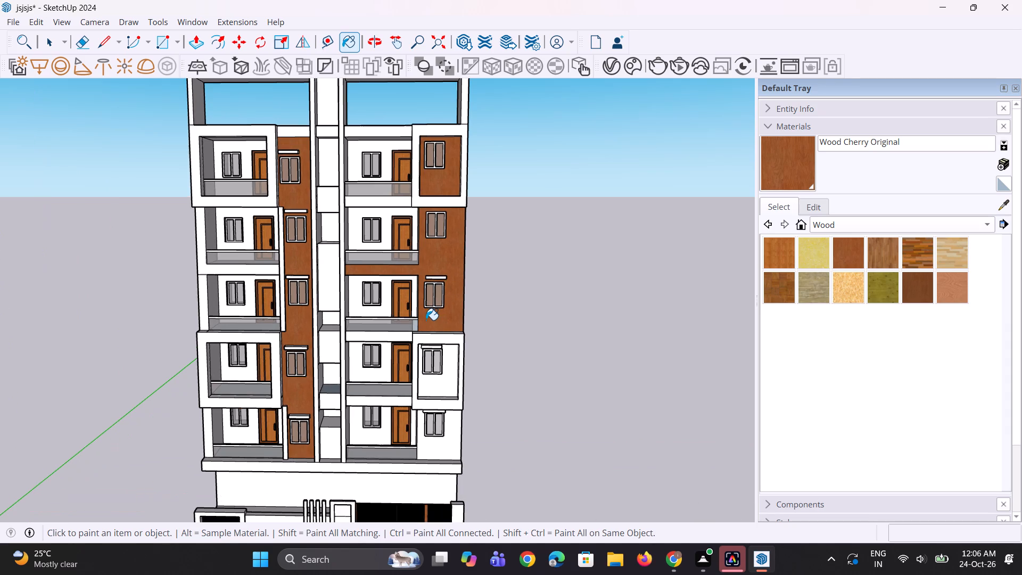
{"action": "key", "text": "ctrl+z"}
Draw a vertical line about 2' 2 7/8" long separating the balcony edge band from the end bay's wall between the framed boxes.
{"action": "scroll", "coordinate": [419, 290], "scroll_direction": "up", "scroll_amount": 2}
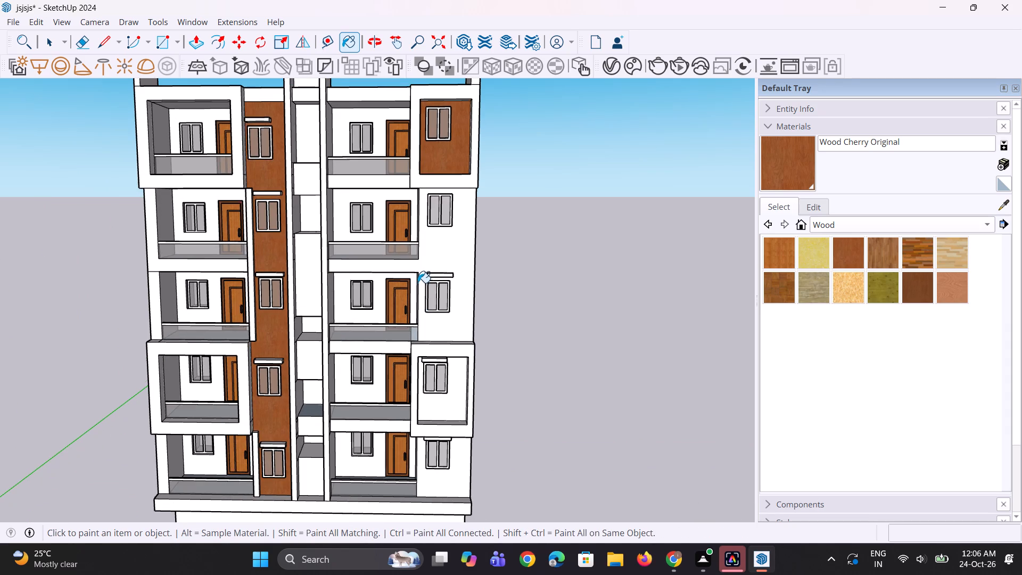
{"action": "key", "text": "l"}
{"action": "scroll", "coordinate": [417, 274], "scroll_direction": "up", "scroll_amount": 6}
{"action": "left_click", "coordinate": [418, 259]}
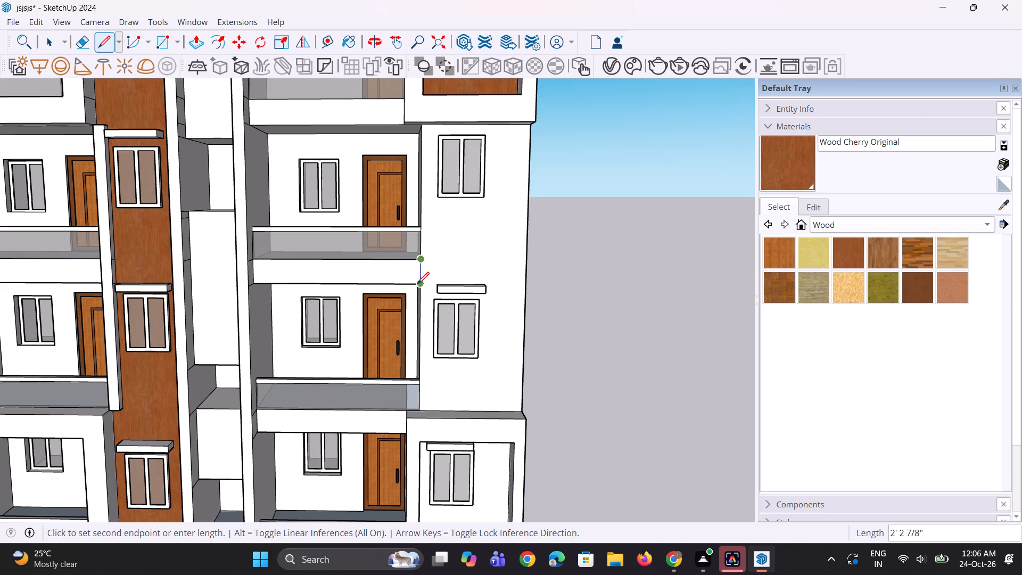
{"action": "left_click", "coordinate": [417, 285]}
{"action": "scroll", "coordinate": [417, 285], "scroll_direction": "down", "scroll_amount": 4}
{"action": "key", "text": "space"}
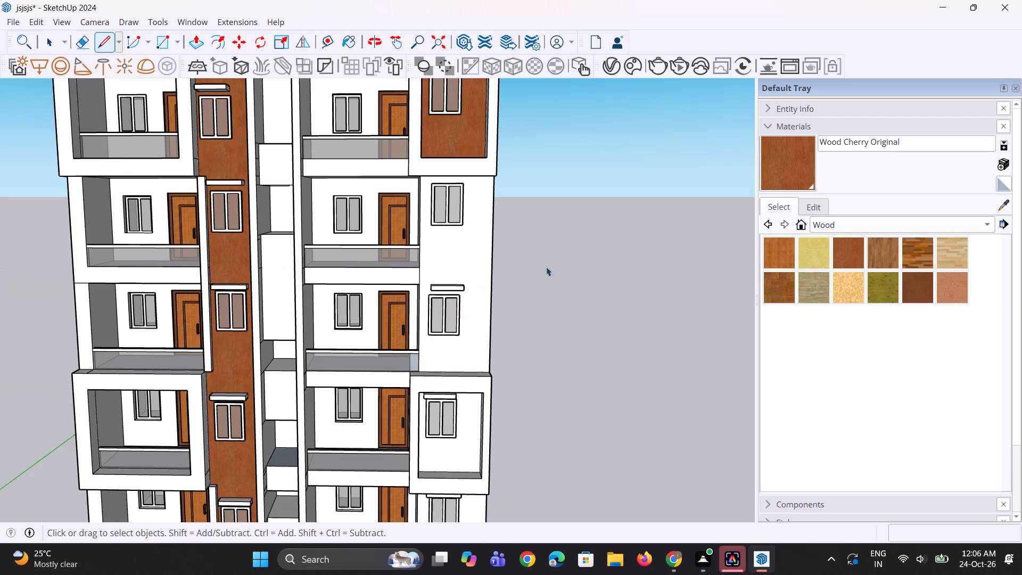
Paint the end bay's middle wall, the wall inside its lower framed box, and its lowest wall with Wood Cherry Original.
{"action": "left_click", "coordinate": [768, 167]}
{"action": "left_click", "coordinate": [442, 260]}
{"action": "scroll", "coordinate": [469, 253], "scroll_direction": "down", "scroll_amount": 3}
{"action": "left_click", "coordinate": [458, 408]}
{"action": "left_click", "coordinate": [476, 459]}
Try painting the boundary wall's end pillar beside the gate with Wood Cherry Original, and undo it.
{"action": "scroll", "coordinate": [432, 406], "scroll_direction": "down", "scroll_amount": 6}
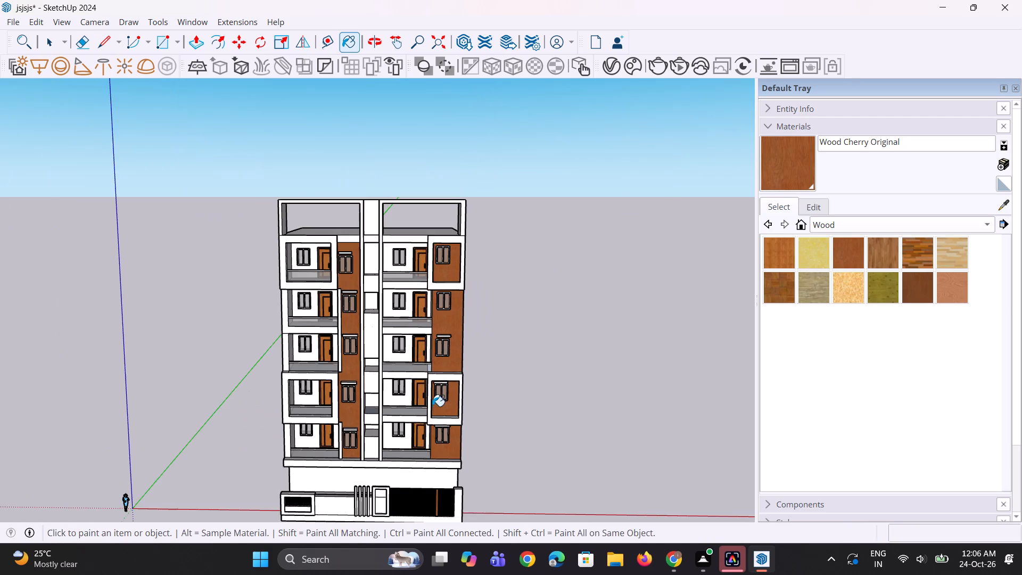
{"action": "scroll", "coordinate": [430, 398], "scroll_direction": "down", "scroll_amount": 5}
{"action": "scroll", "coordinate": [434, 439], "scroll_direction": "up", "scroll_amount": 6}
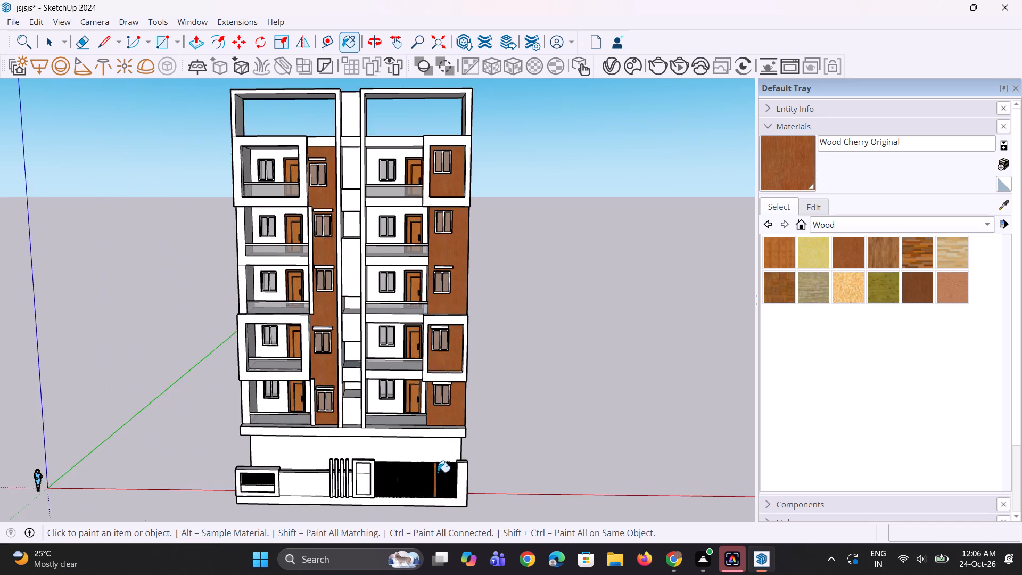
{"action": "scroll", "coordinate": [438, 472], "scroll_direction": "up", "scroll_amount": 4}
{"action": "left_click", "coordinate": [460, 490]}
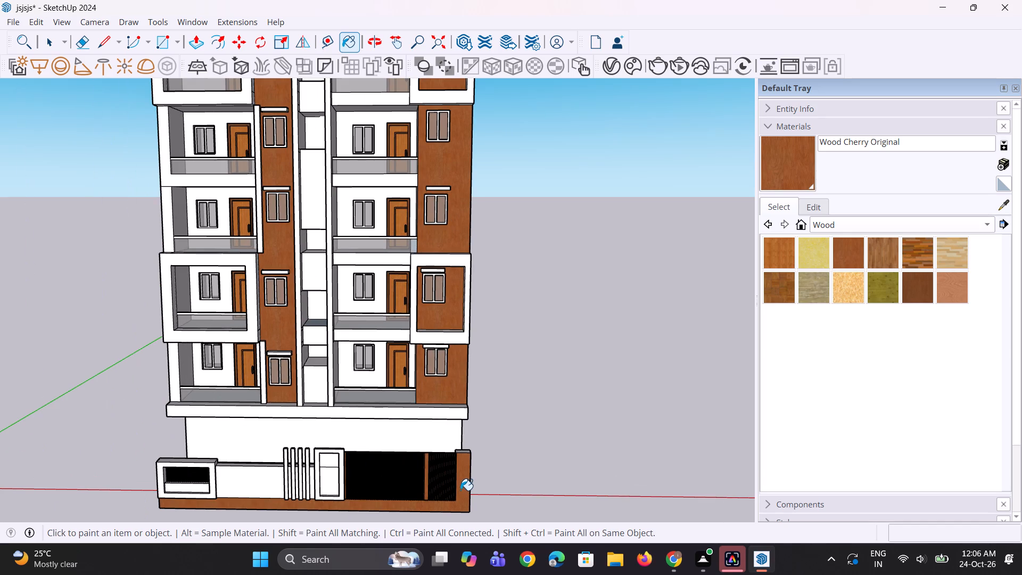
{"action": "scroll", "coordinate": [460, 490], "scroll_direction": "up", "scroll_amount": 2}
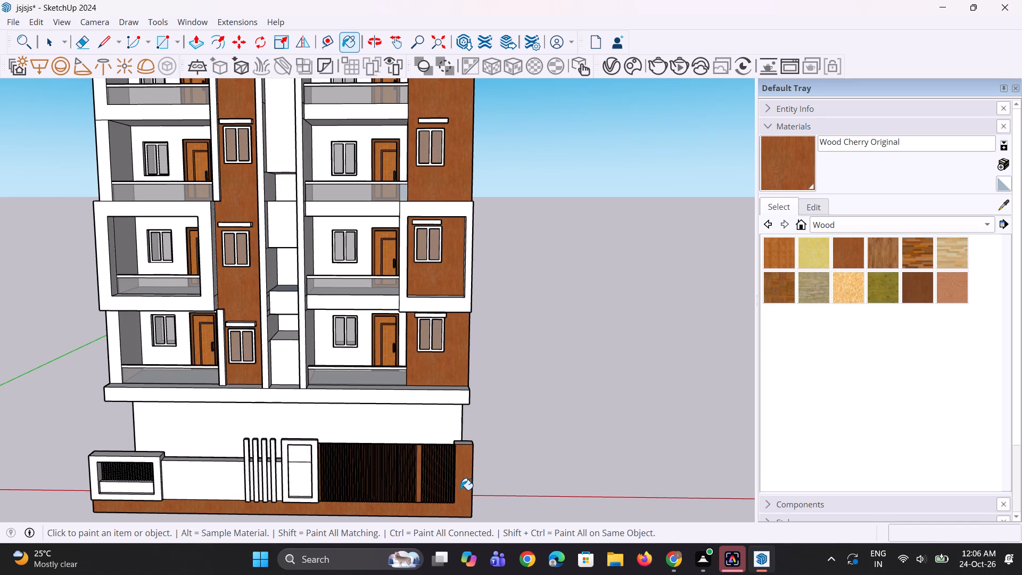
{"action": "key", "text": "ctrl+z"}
Paint the panel below the grille in the boundary wall's framed box with Wood Cherry Original.
{"action": "scroll", "coordinate": [392, 450], "scroll_direction": "down", "scroll_amount": 2}
{"action": "scroll", "coordinate": [237, 491], "scroll_direction": "up", "scroll_amount": 2}
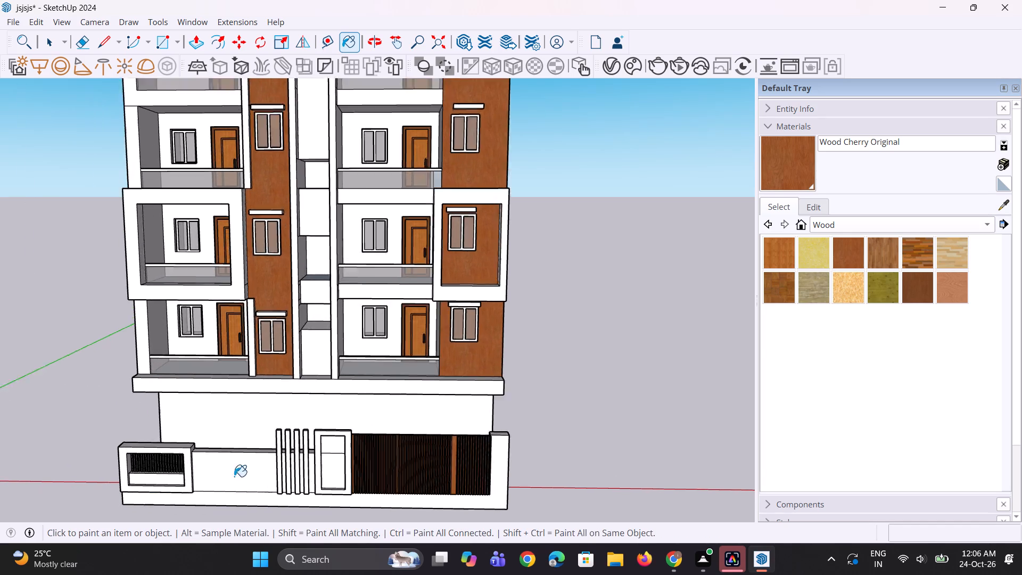
{"action": "scroll", "coordinate": [234, 477], "scroll_direction": "up", "scroll_amount": 3}
{"action": "left_click", "coordinate": [152, 481]}
Create a new Generic material in the V-Ray Asset Editor and show its settings.
{"action": "scroll", "coordinate": [183, 473], "scroll_direction": "down", "scroll_amount": 6}
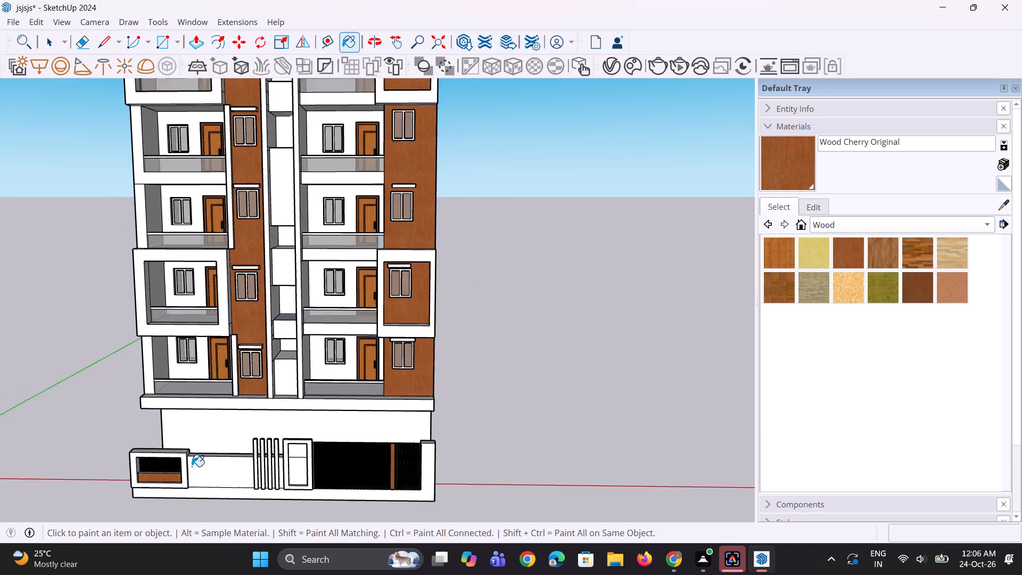
{"action": "scroll", "coordinate": [192, 466], "scroll_direction": "down", "scroll_amount": 6}
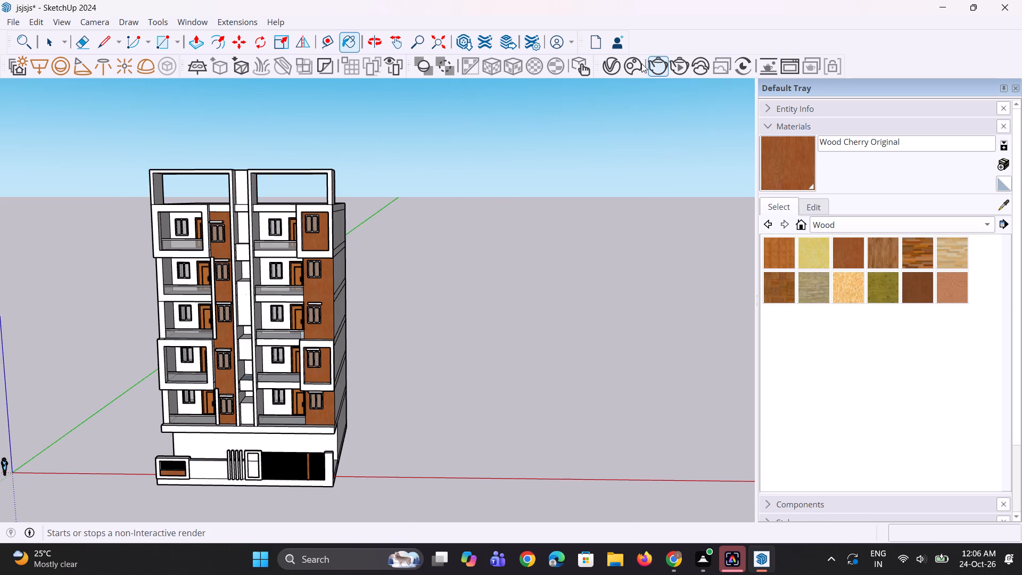
{"action": "left_click", "coordinate": [606, 62]}
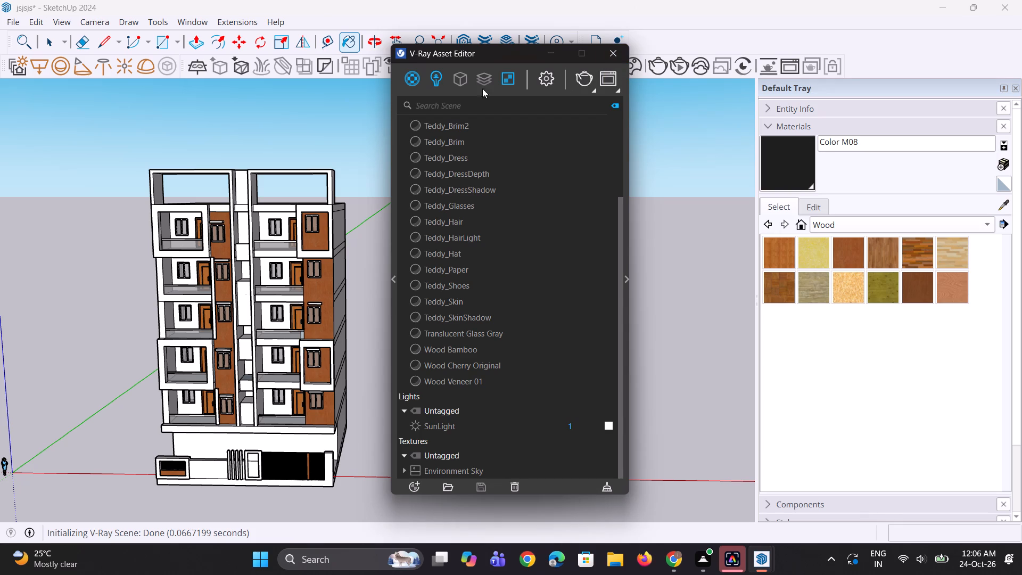
{"action": "right_click", "coordinate": [419, 84]}
{"action": "left_click", "coordinate": [437, 104]}
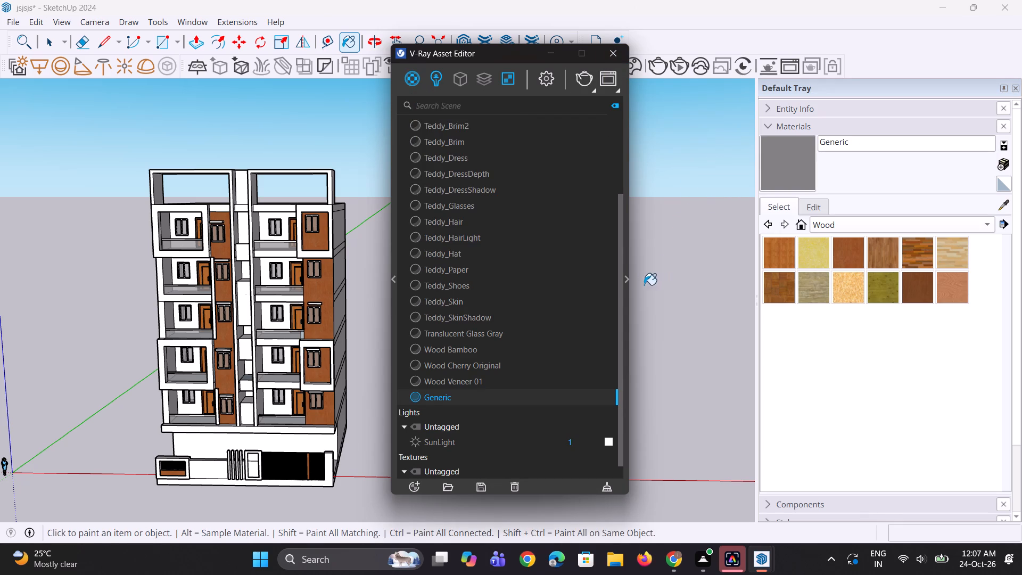
{"action": "left_click", "coordinate": [627, 278]}
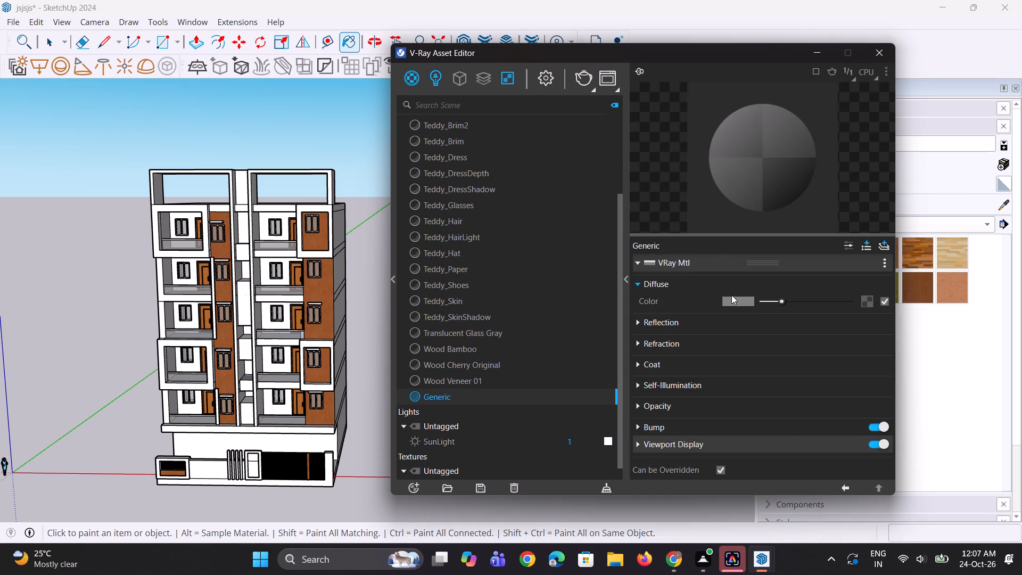
Give the Generic material a grey reflection colour with 0.95 reflection glossiness, and slightly darken its grey diffuse colour.
{"action": "left_click", "coordinate": [726, 322]}
{"action": "left_click_drag", "start_coordinate": [770, 339], "coordinate": [777, 340]}
{"action": "left_click_drag", "start_coordinate": [747, 359], "coordinate": [707, 364]}
{"action": "type", "text": "0.95"}
{"action": "key", "text": "Return"}
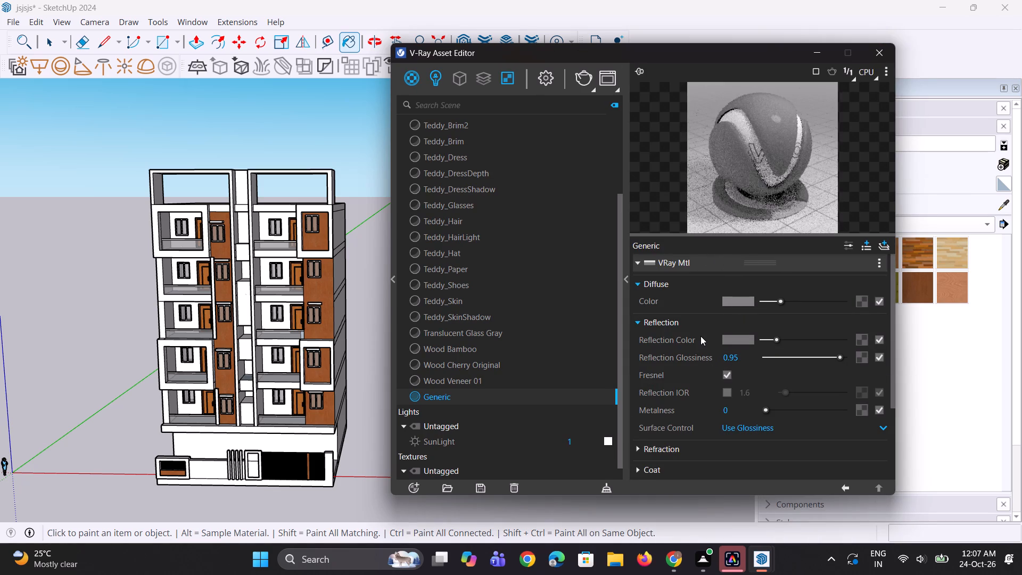
{"action": "double_click", "coordinate": [750, 164]}
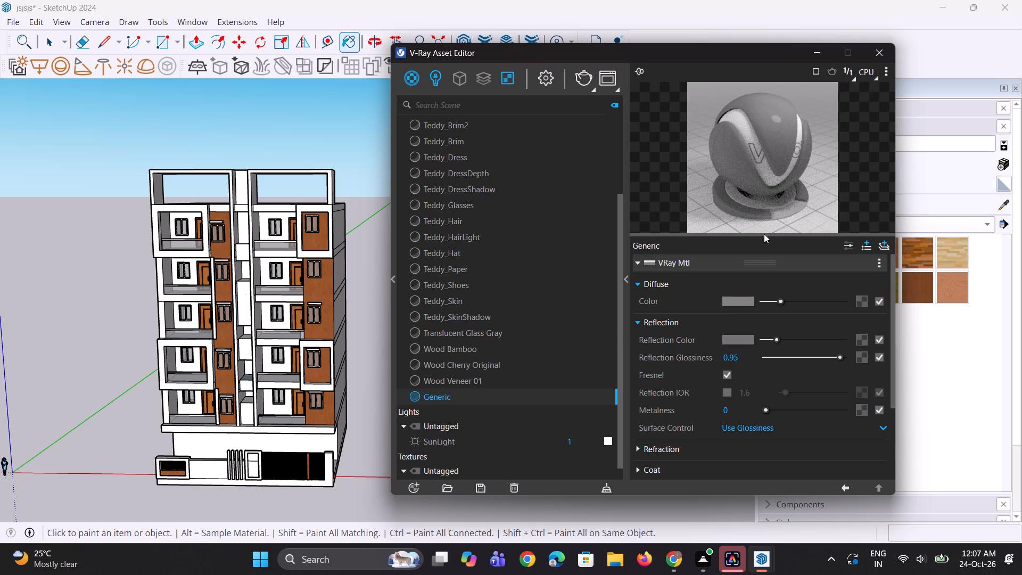
{"action": "left_click", "coordinate": [780, 299]}
{"action": "left_click", "coordinate": [779, 299]}
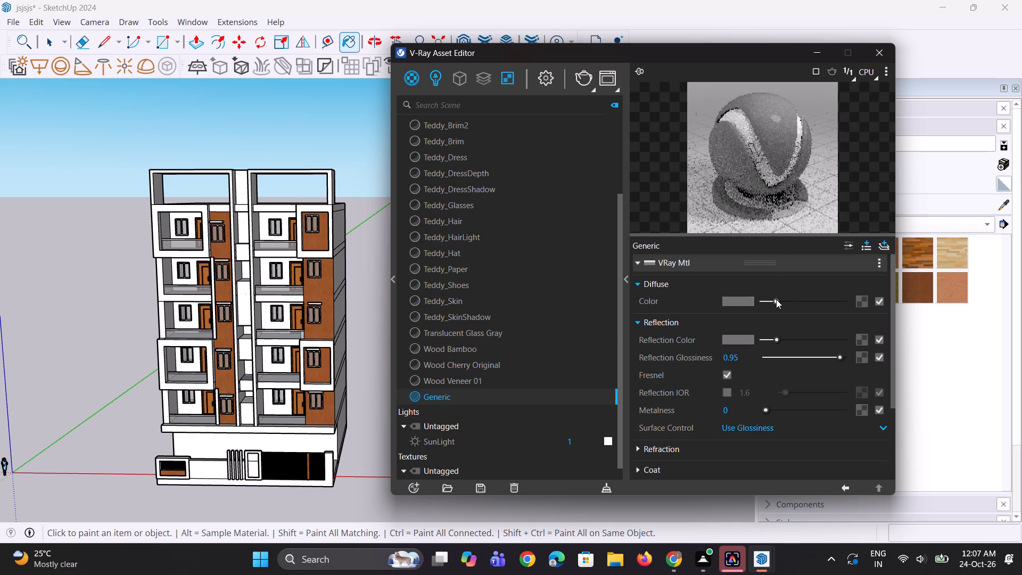
{"action": "double_click", "coordinate": [760, 162]}
{"action": "left_click", "coordinate": [807, 52]}
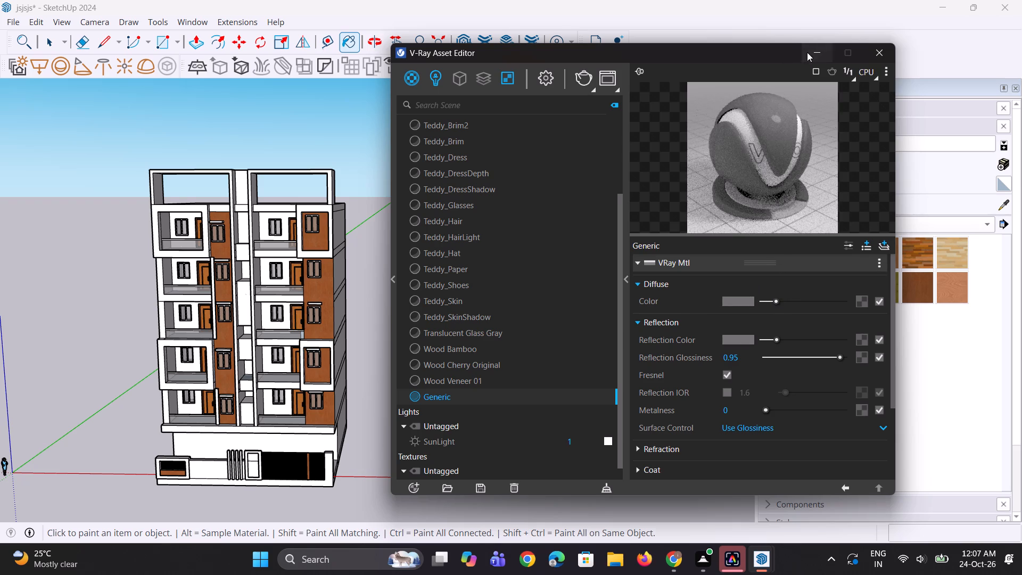
Paint the lower framed balcony surround and the end bay's upper box frame with the grey Generic material.
{"action": "left_click", "coordinate": [815, 162]}
{"action": "left_click", "coordinate": [769, 171]}
{"action": "scroll", "coordinate": [236, 317], "scroll_direction": "up", "scroll_amount": 3}
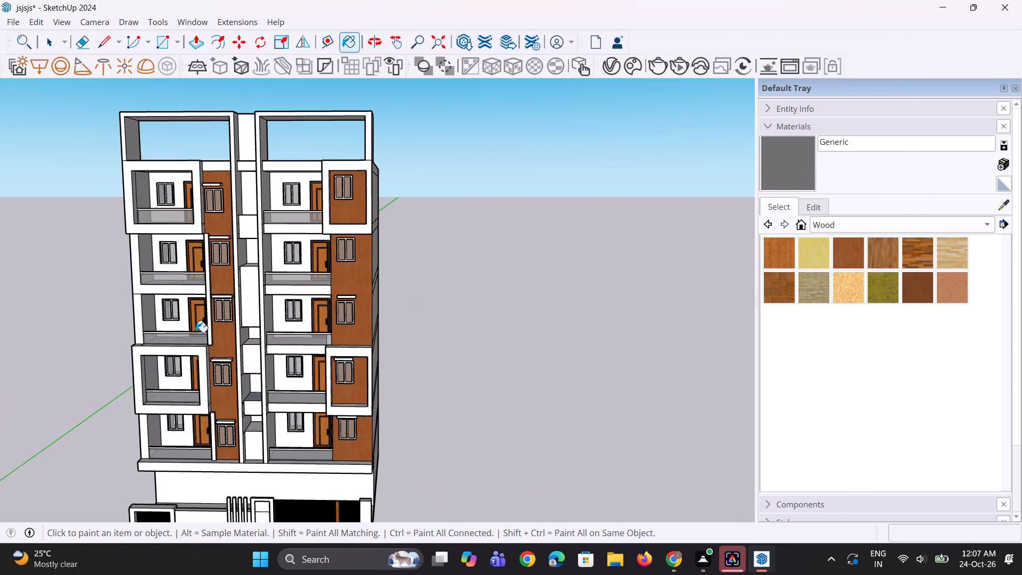
{"action": "scroll", "coordinate": [170, 360], "scroll_direction": "up", "scroll_amount": 3}
{"action": "left_click", "coordinate": [192, 350]}
{"action": "scroll", "coordinate": [210, 389], "scroll_direction": "up", "scroll_amount": 7}
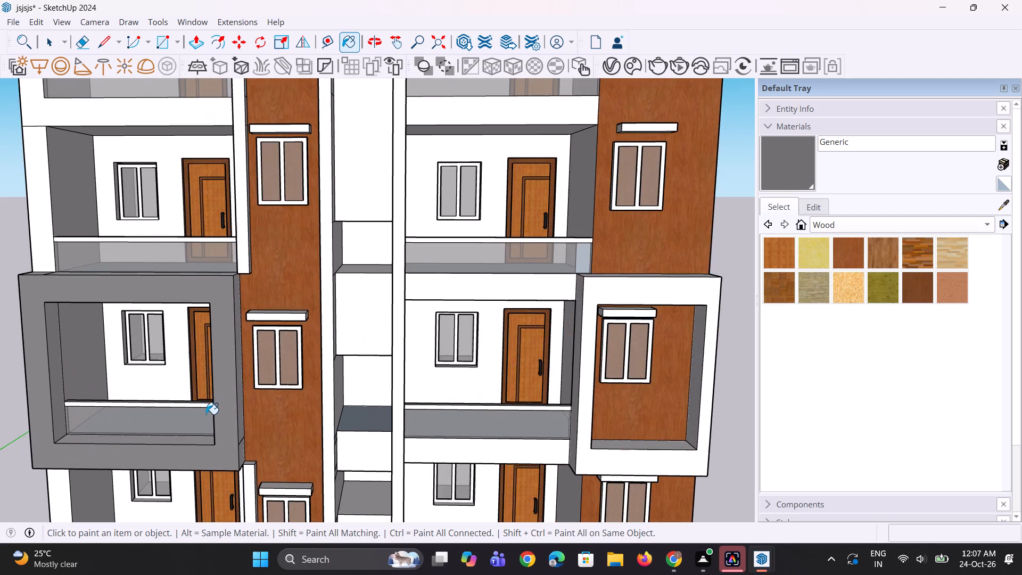
{"action": "scroll", "coordinate": [247, 345], "scroll_direction": "down", "scroll_amount": 9}
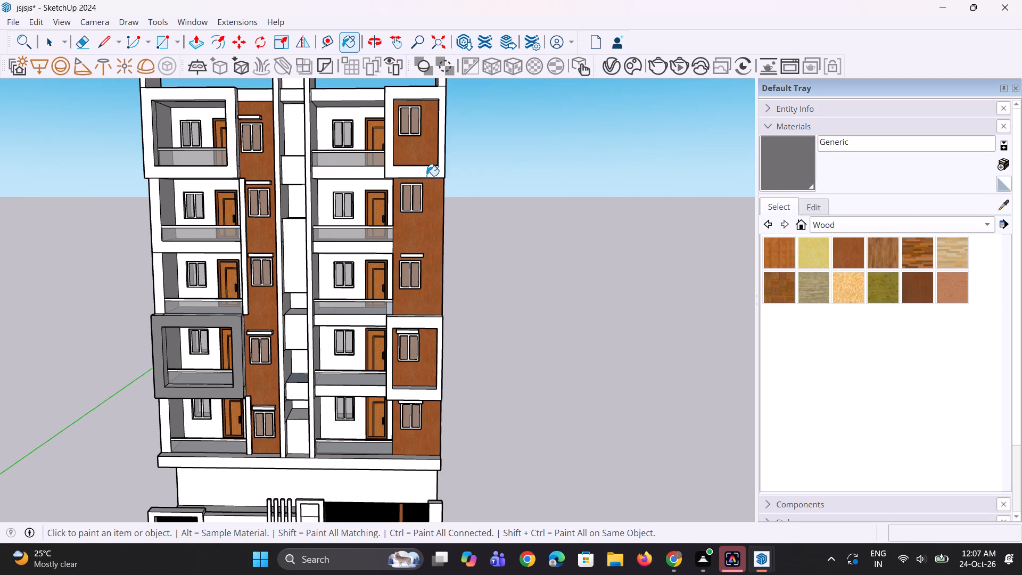
{"action": "left_click", "coordinate": [426, 176]}
{"action": "scroll", "coordinate": [415, 373], "scroll_direction": "down", "scroll_amount": 4}
{"action": "scroll", "coordinate": [270, 225], "scroll_direction": "up", "scroll_amount": 2}
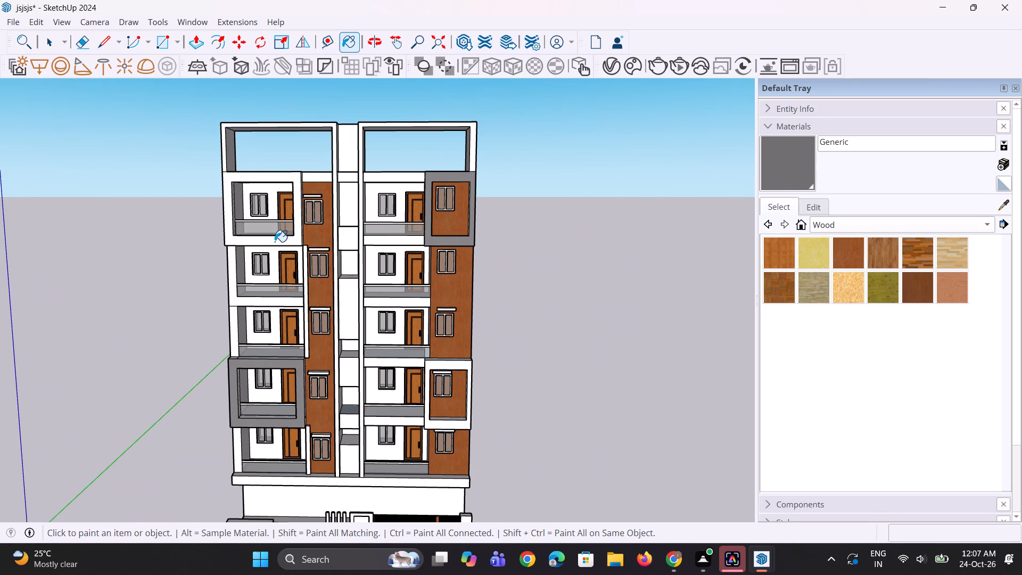
Paint the upper framed balcony surround and the end bay's lower box frame with the grey Generic material.
{"action": "left_click", "coordinate": [275, 242]}
{"action": "left_click", "coordinate": [435, 423]}
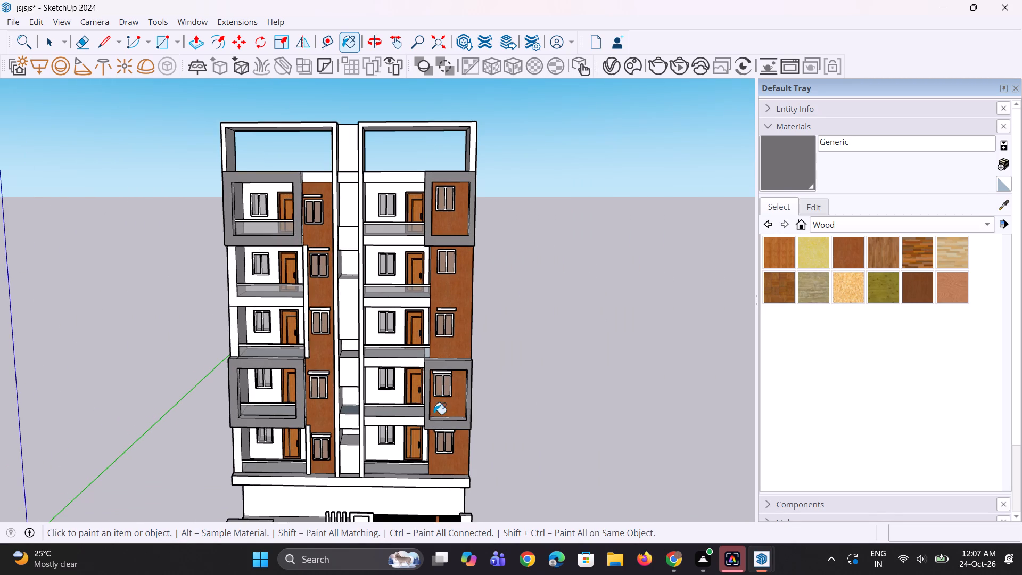
Push/pull the undersides of the top beams in both rooftop frames by about 5 1/4".
{"action": "scroll", "coordinate": [435, 397], "scroll_direction": "down", "scroll_amount": 5}
{"action": "middle_click_drag", "start_coordinate": [429, 397], "coordinate": [429, 334]}
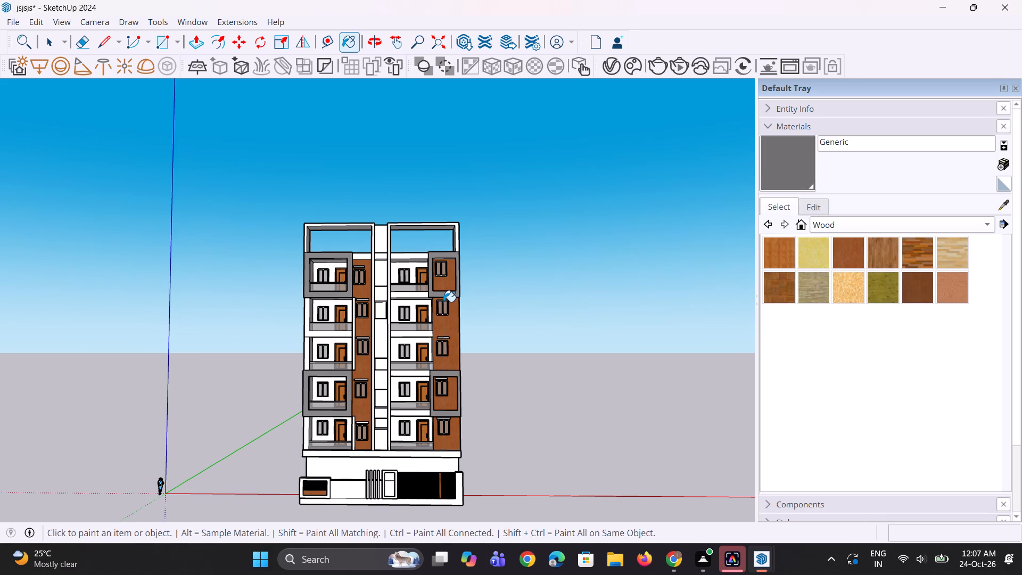
{"action": "scroll", "coordinate": [443, 302], "scroll_direction": "down", "scroll_amount": 2}
{"action": "middle_click_drag", "start_coordinate": [443, 302], "coordinate": [407, 219]}
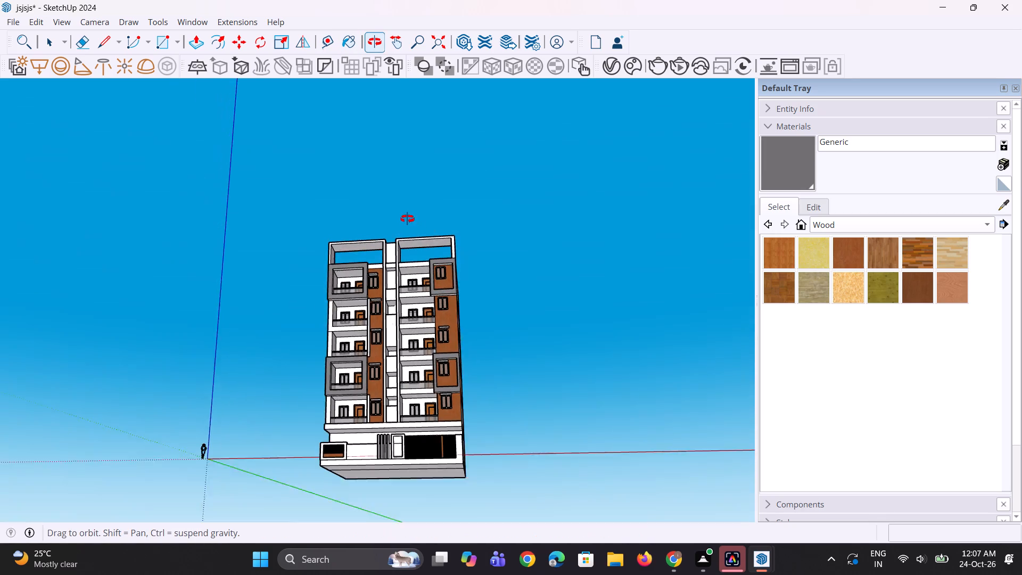
{"action": "middle_click_drag", "start_coordinate": [407, 219], "coordinate": [407, 218]}
{"action": "scroll", "coordinate": [356, 231], "scroll_direction": "up", "scroll_amount": 7}
{"action": "key", "text": "space"}
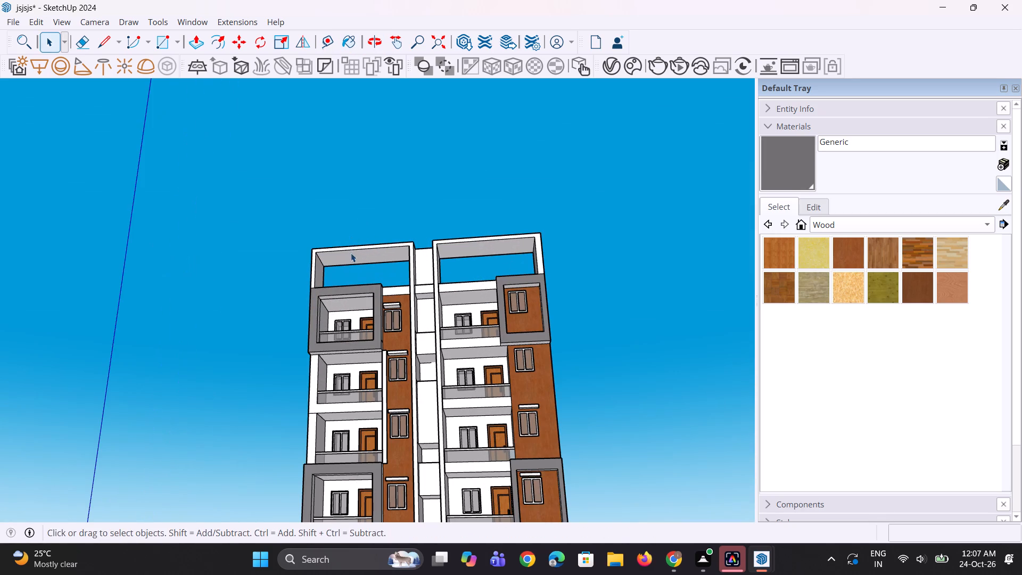
{"action": "key", "text": "p"}
{"action": "scroll", "coordinate": [351, 253], "scroll_direction": "up", "scroll_amount": 5}
{"action": "left_click", "coordinate": [360, 252]}
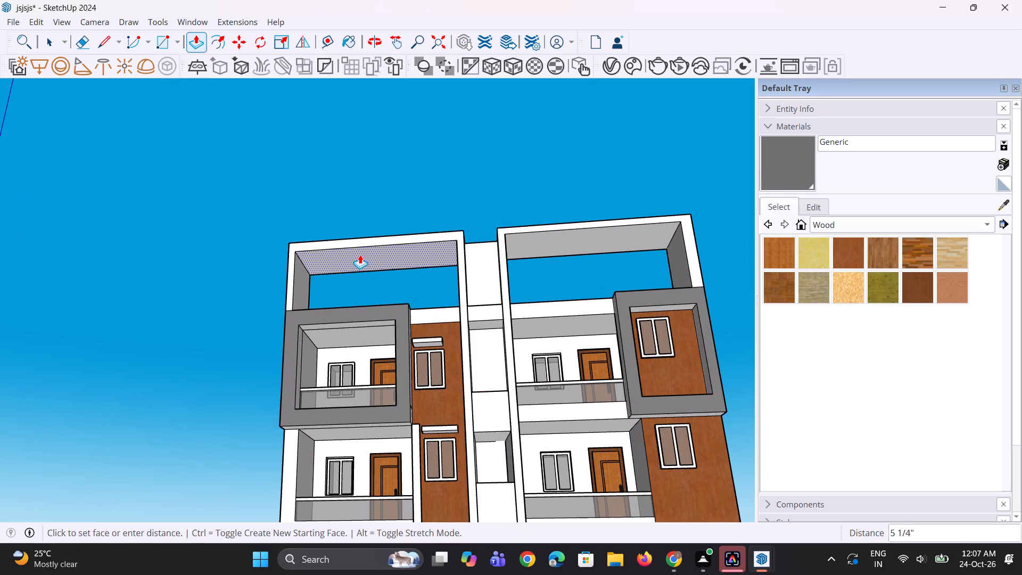
{"action": "left_click", "coordinate": [360, 257]}
{"action": "double_click", "coordinate": [520, 244]}
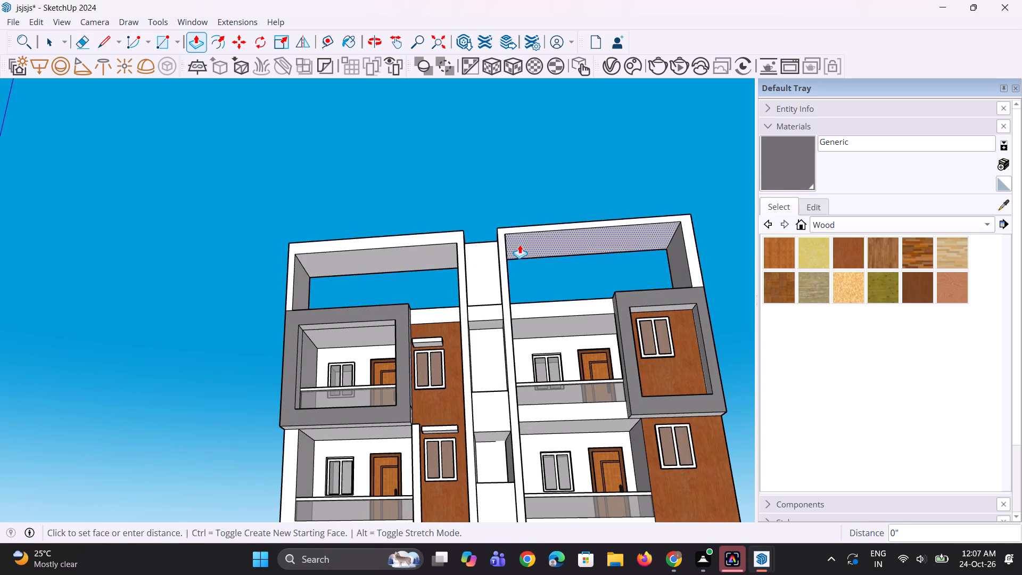
Offset the underside outlines of both rooftop frames' top beams inward by about 2' 1 7/16".
{"action": "middle_click", "coordinate": [434, 266]}
{"action": "key", "text": "r"}
{"action": "scroll", "coordinate": [381, 268], "scroll_direction": "up", "scroll_amount": 5}
{"action": "key", "text": "space"}
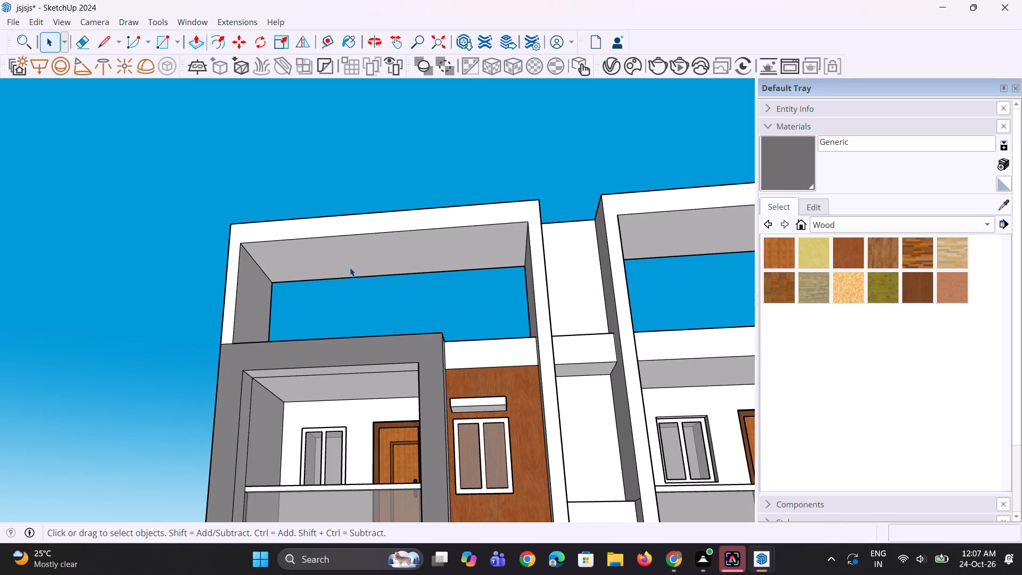
{"action": "left_click", "coordinate": [350, 267]}
{"action": "key", "text": "f"}
{"action": "left_click", "coordinate": [340, 242]}
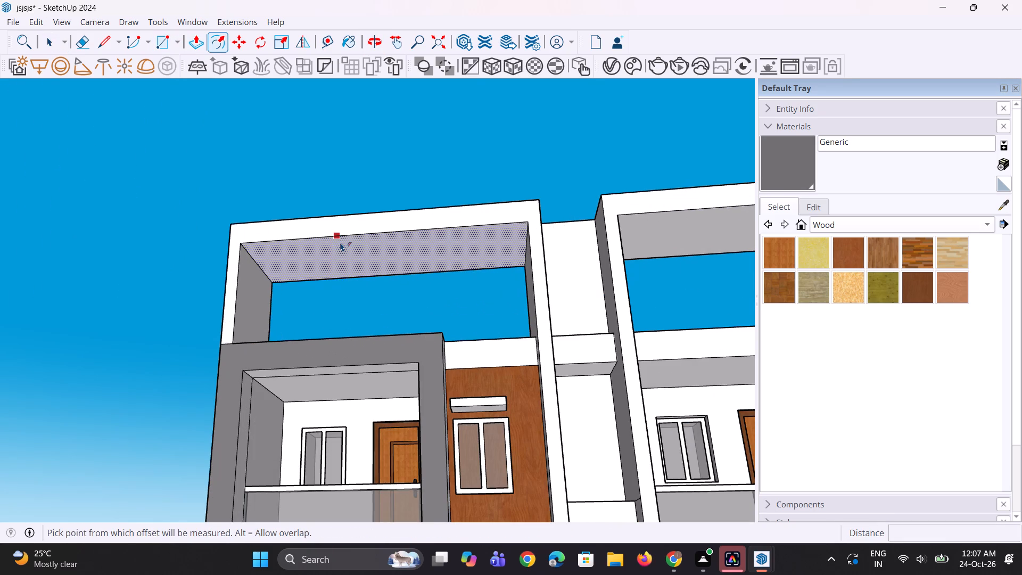
{"action": "left_click", "coordinate": [342, 248]}
{"action": "key", "text": "space"}
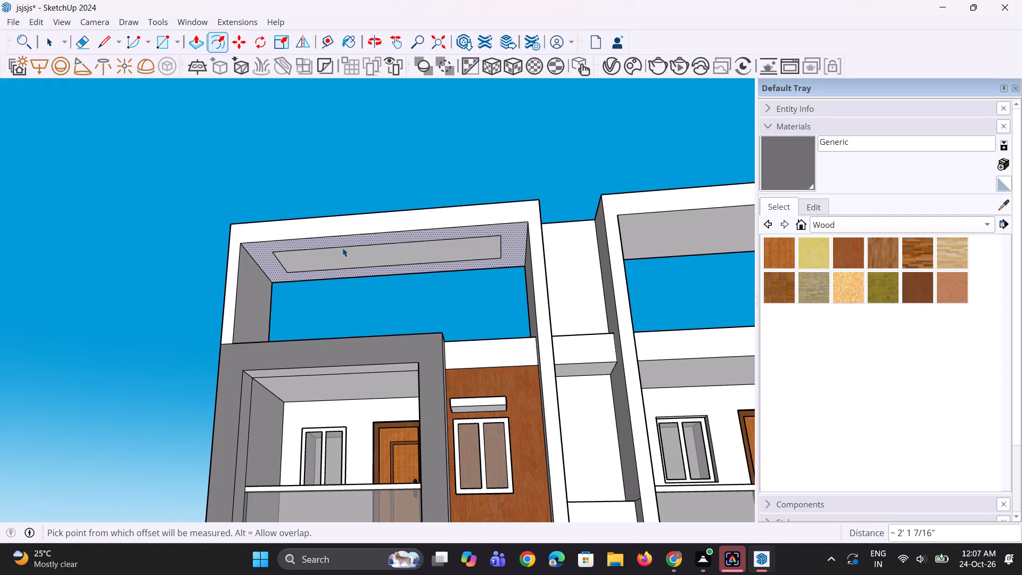
{"action": "key", "text": "space"}
{"action": "left_click", "coordinate": [647, 233]}
{"action": "key", "text": "f"}
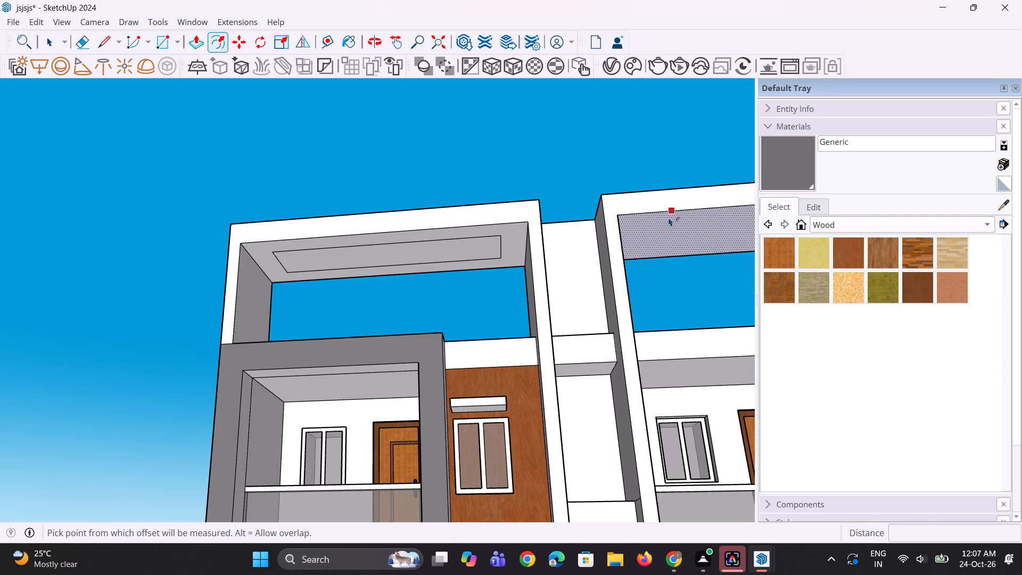
{"action": "double_click", "coordinate": [669, 217]}
{"action": "scroll", "coordinate": [525, 269], "scroll_direction": "down", "scroll_amount": 4}
{"action": "key", "text": "space"}
Push the inner offset rectangles through both rooftop frames' top beams to cut long open slots.
{"action": "key", "text": "p"}
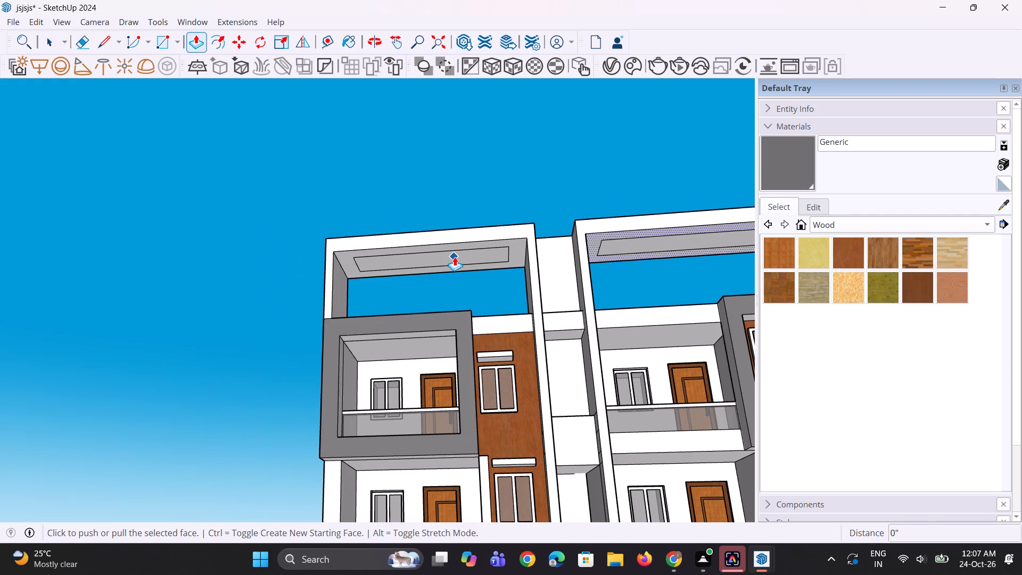
{"action": "scroll", "coordinate": [449, 258], "scroll_direction": "up", "scroll_amount": 3}
{"action": "key", "text": "space"}
{"action": "left_click", "coordinate": [444, 259]}
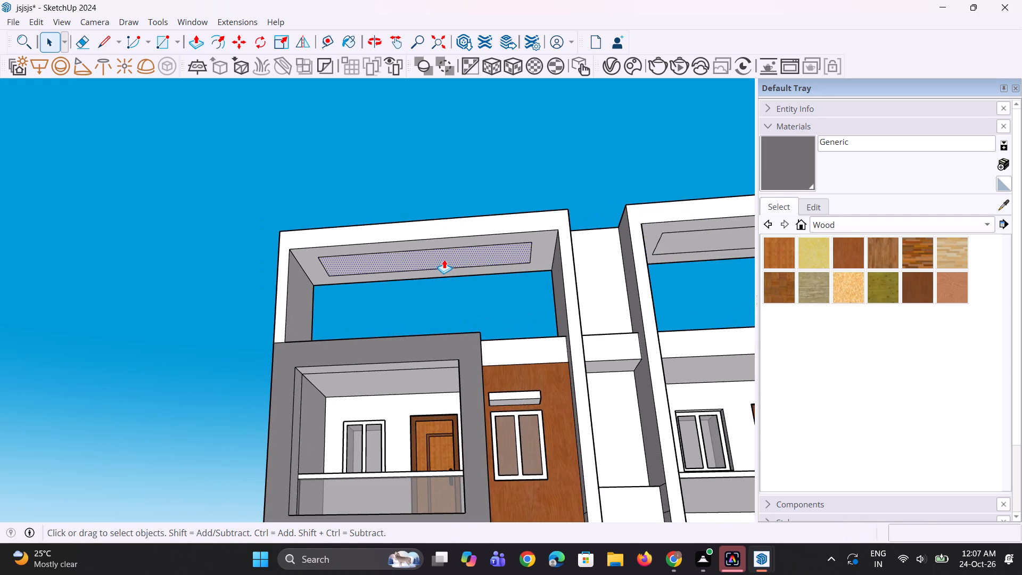
{"action": "key", "text": "p"}
{"action": "left_click", "coordinate": [444, 259]}
{"action": "left_click", "coordinate": [474, 218]}
{"action": "middle_click_drag", "start_coordinate": [411, 252], "coordinate": [408, 242]}
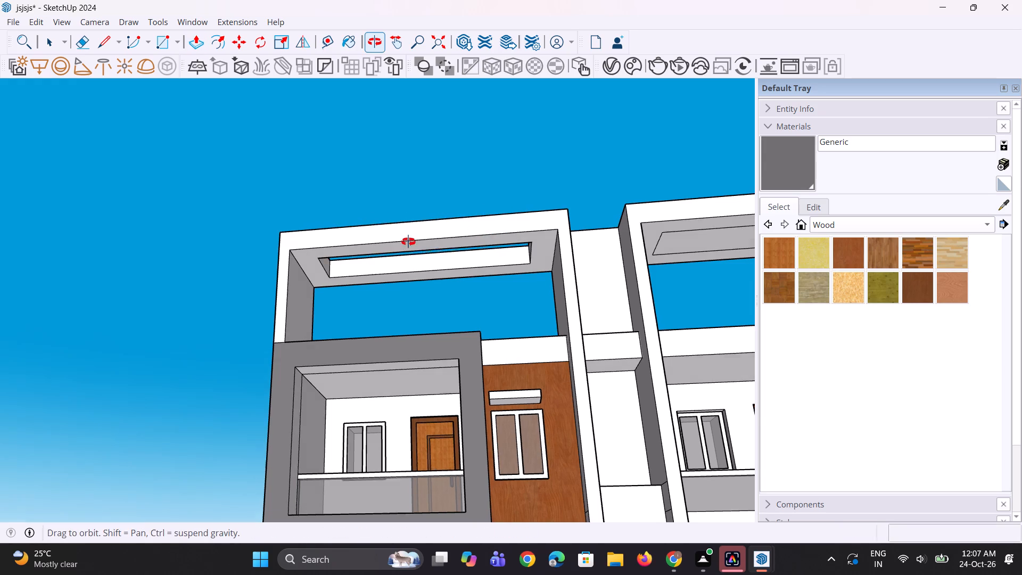
{"action": "middle_click_drag", "start_coordinate": [408, 242], "coordinate": [408, 241]}
{"action": "double_click", "coordinate": [699, 247]}
Examine the whole front facade, from the slotted rooftop frames down to the boundary wall.
{"action": "scroll", "coordinate": [426, 299], "scroll_direction": "down", "scroll_amount": 2}
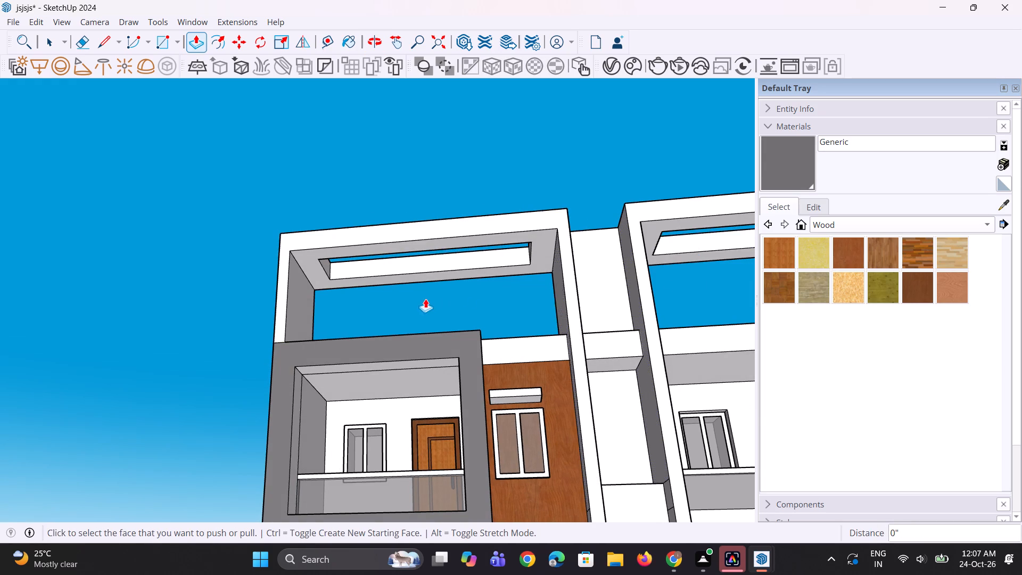
{"action": "scroll", "coordinate": [425, 299], "scroll_direction": "down", "scroll_amount": 6}
{"action": "middle_click_drag", "start_coordinate": [403, 304], "coordinate": [416, 346]}
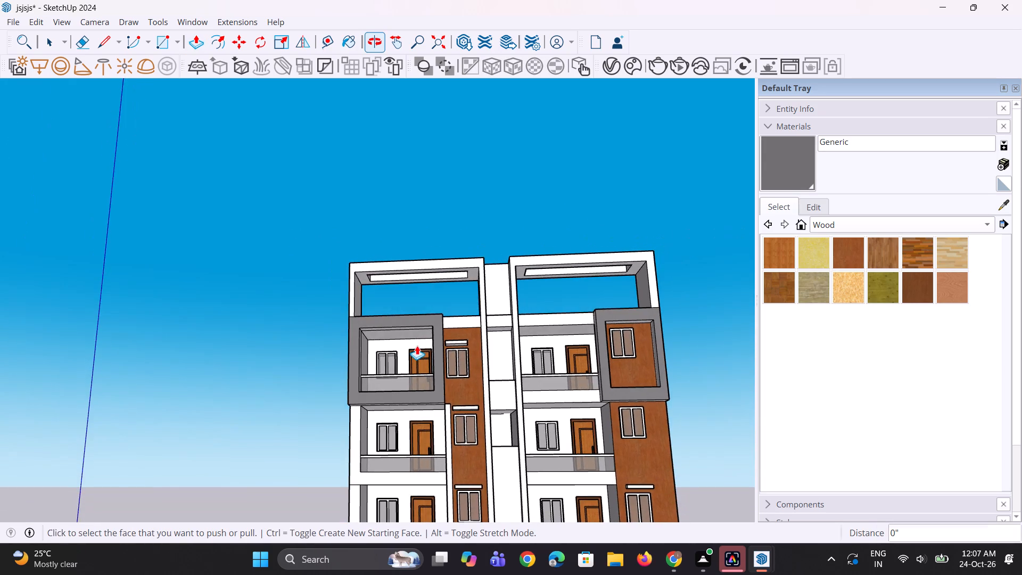
{"action": "scroll", "coordinate": [417, 346], "scroll_direction": "down", "scroll_amount": 7}
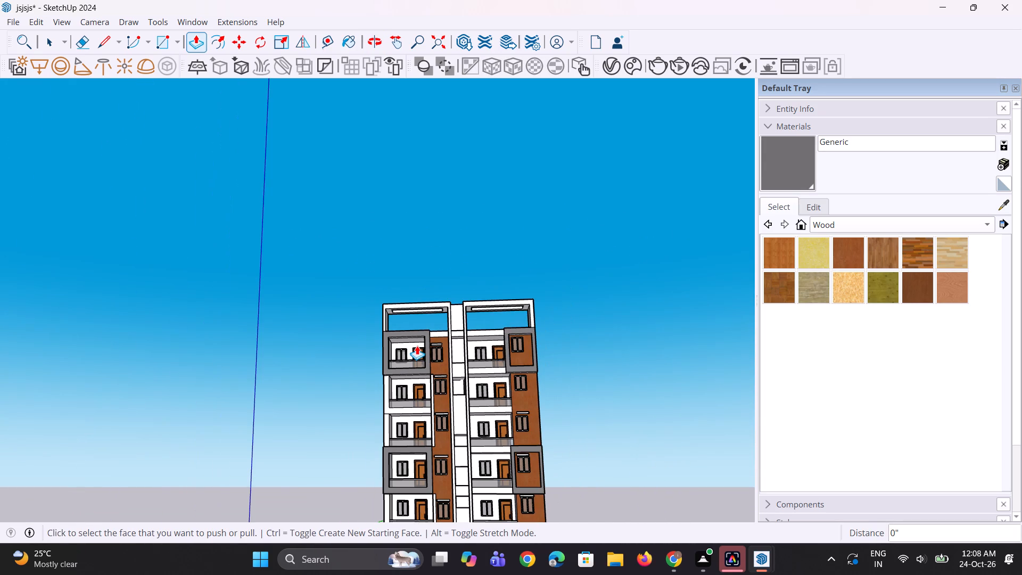
{"action": "scroll", "coordinate": [417, 346], "scroll_direction": "down", "scroll_amount": 4}
{"action": "scroll", "coordinate": [404, 420], "scroll_direction": "up", "scroll_amount": 3}
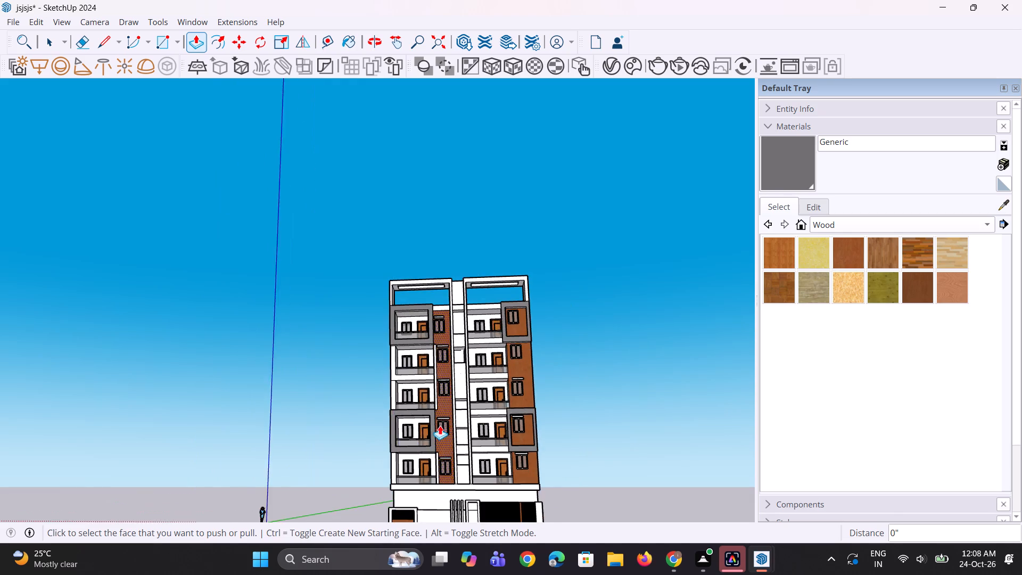
{"action": "scroll", "coordinate": [440, 417], "scroll_direction": "up", "scroll_amount": 1}
{"action": "scroll", "coordinate": [290, 271], "scroll_direction": "down", "scroll_amount": 5}
{"action": "middle_click_drag", "start_coordinate": [335, 282], "coordinate": [337, 366]}
{"action": "scroll", "coordinate": [344, 377], "scroll_direction": "up", "scroll_amount": 5}
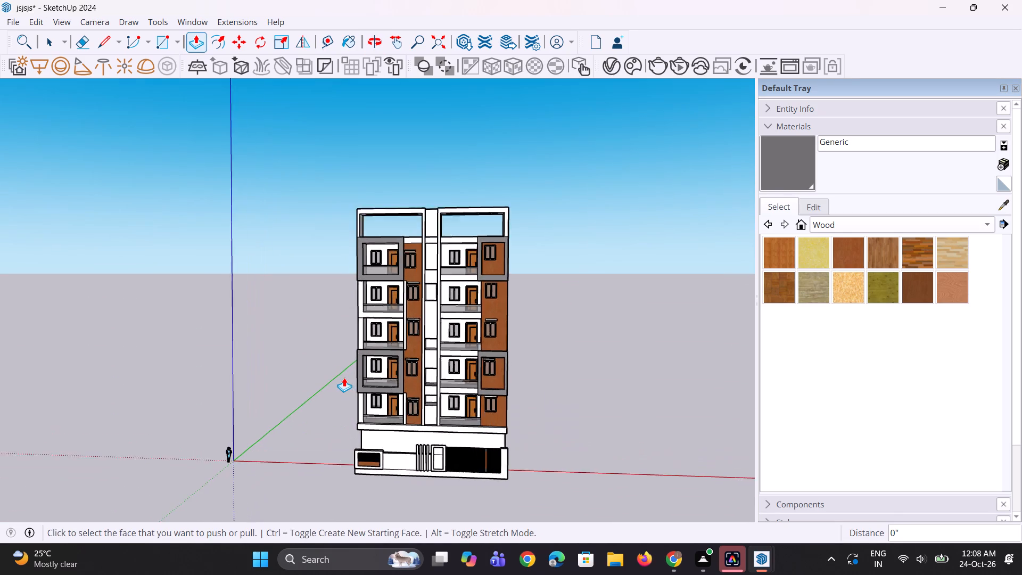
{"action": "scroll", "coordinate": [344, 377], "scroll_direction": "up", "scroll_amount": 2}
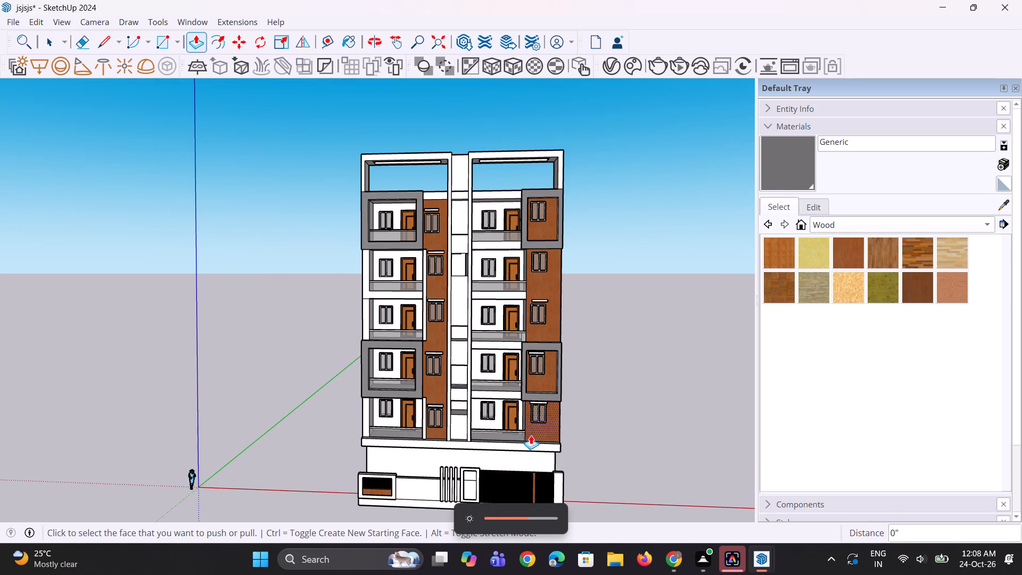
{"action": "key", "text": "space"}
{"action": "key", "text": "space"}
{"action": "scroll", "coordinate": [415, 383], "scroll_direction": "down", "scroll_amount": 2}
{"action": "scroll", "coordinate": [506, 441], "scroll_direction": "up", "scroll_amount": 4}
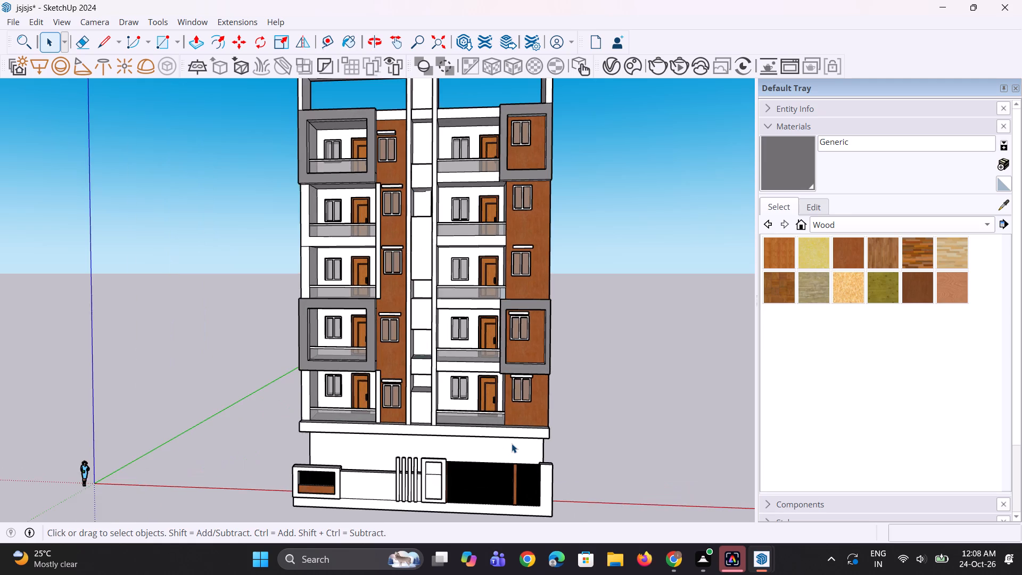
{"action": "scroll", "coordinate": [512, 439], "scroll_direction": "down", "scroll_amount": 2}
{"action": "scroll", "coordinate": [458, 451], "scroll_direction": "up", "scroll_amount": 2}
Save the model.
{"action": "key", "text": "ctrl+s"}
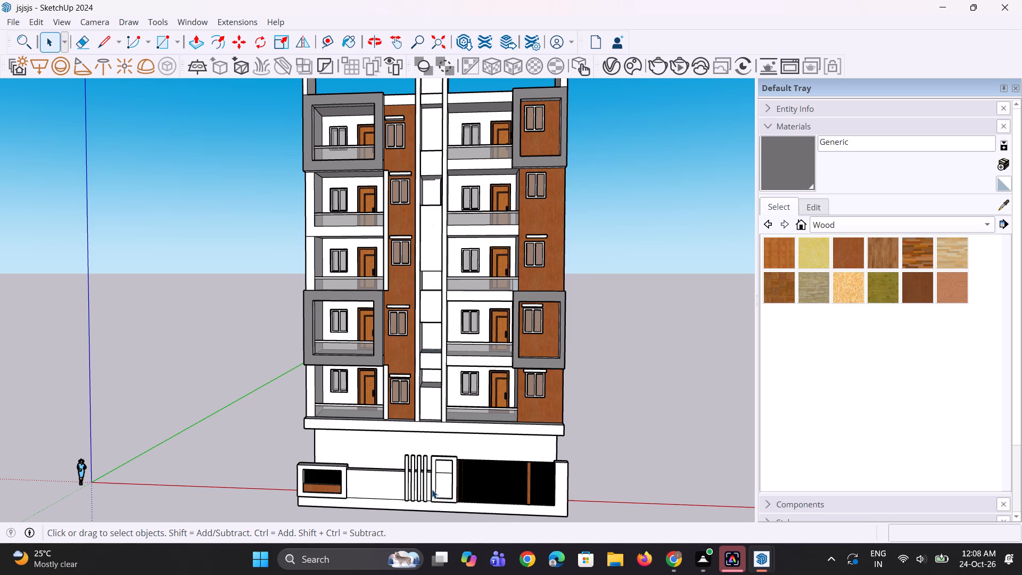
Examine the saved building's front, from the full facade to the boundary wall and gate.
{"action": "scroll", "coordinate": [432, 489], "scroll_direction": "down", "scroll_amount": 2}
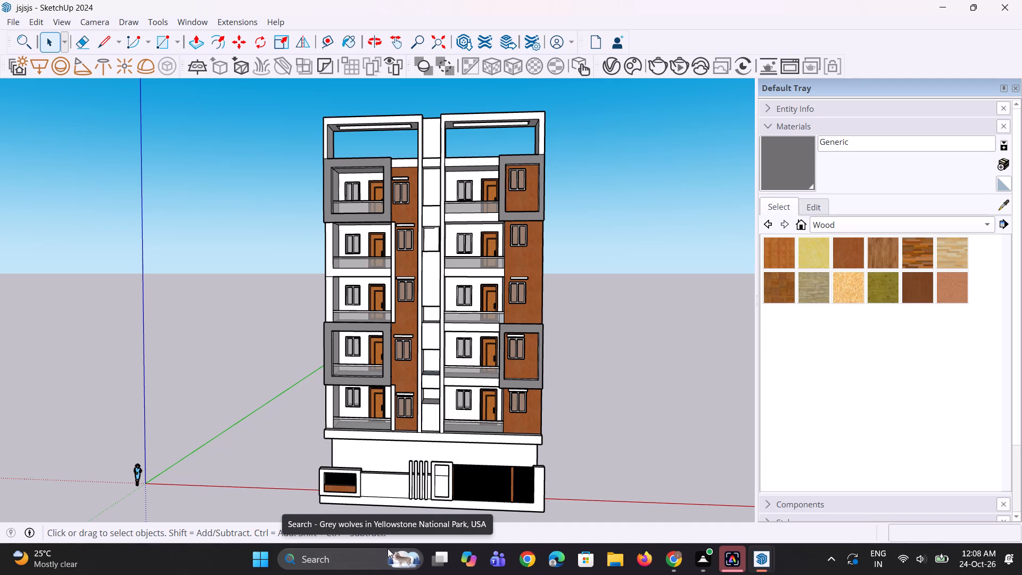
{"action": "scroll", "coordinate": [388, 548], "scroll_direction": "down", "scroll_amount": 4}
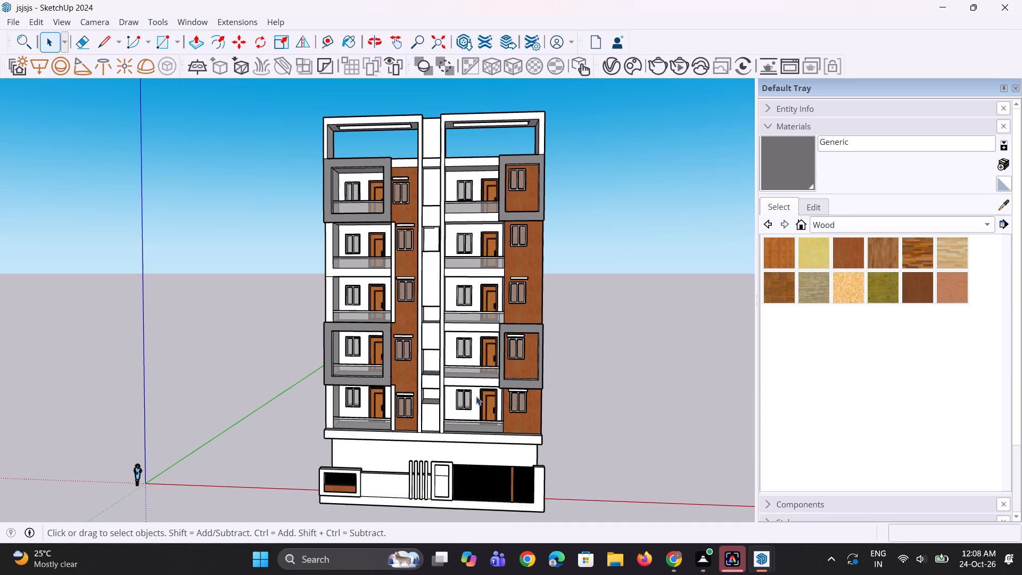
{"action": "scroll", "coordinate": [457, 400], "scroll_direction": "down", "scroll_amount": 4}
{"action": "middle_click_drag", "start_coordinate": [441, 434], "coordinate": [442, 416]}
{"action": "scroll", "coordinate": [444, 424], "scroll_direction": "up", "scroll_amount": 3}
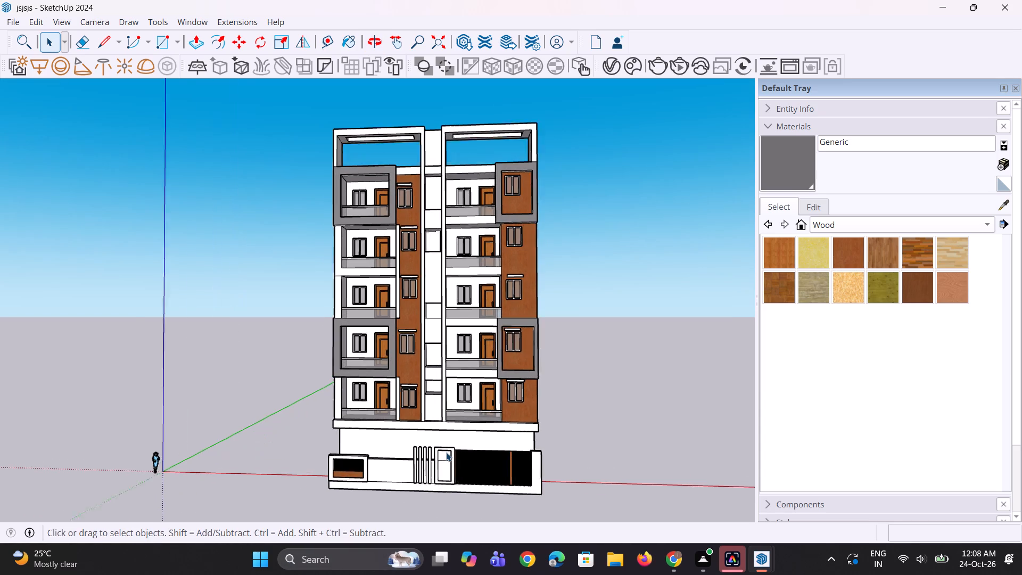
{"action": "scroll", "coordinate": [446, 452], "scroll_direction": "up", "scroll_amount": 3}
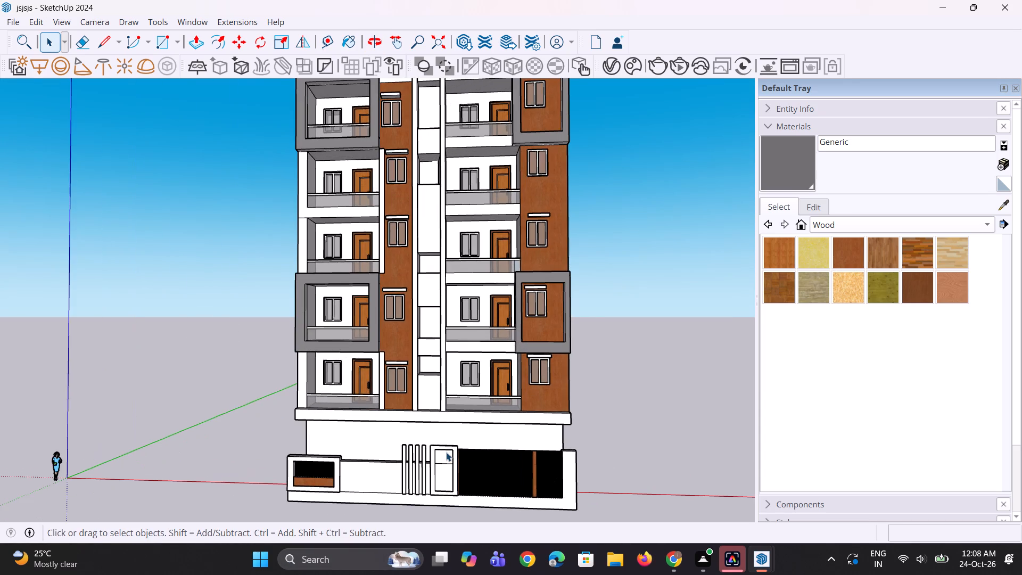
{"action": "scroll", "coordinate": [446, 452], "scroll_direction": "up", "scroll_amount": 2}
{"action": "scroll", "coordinate": [446, 452], "scroll_direction": "down", "scroll_amount": 3}
{"action": "scroll", "coordinate": [446, 499], "scroll_direction": "up", "scroll_amount": 2}
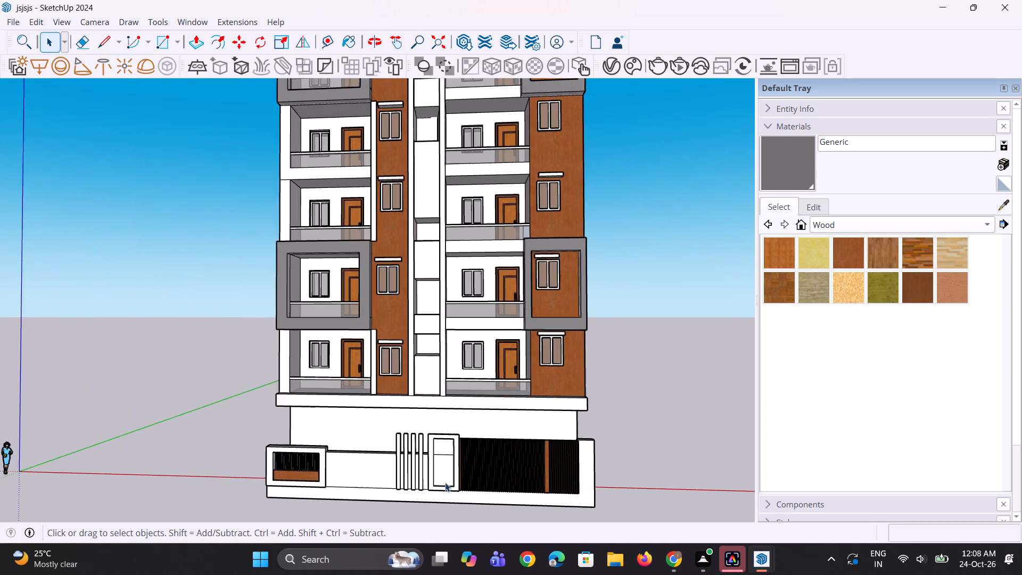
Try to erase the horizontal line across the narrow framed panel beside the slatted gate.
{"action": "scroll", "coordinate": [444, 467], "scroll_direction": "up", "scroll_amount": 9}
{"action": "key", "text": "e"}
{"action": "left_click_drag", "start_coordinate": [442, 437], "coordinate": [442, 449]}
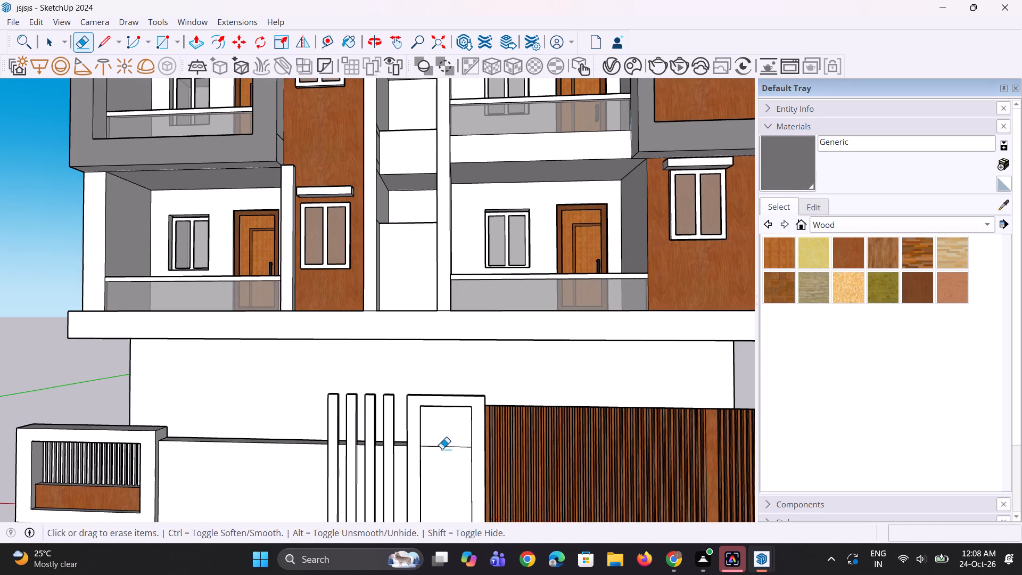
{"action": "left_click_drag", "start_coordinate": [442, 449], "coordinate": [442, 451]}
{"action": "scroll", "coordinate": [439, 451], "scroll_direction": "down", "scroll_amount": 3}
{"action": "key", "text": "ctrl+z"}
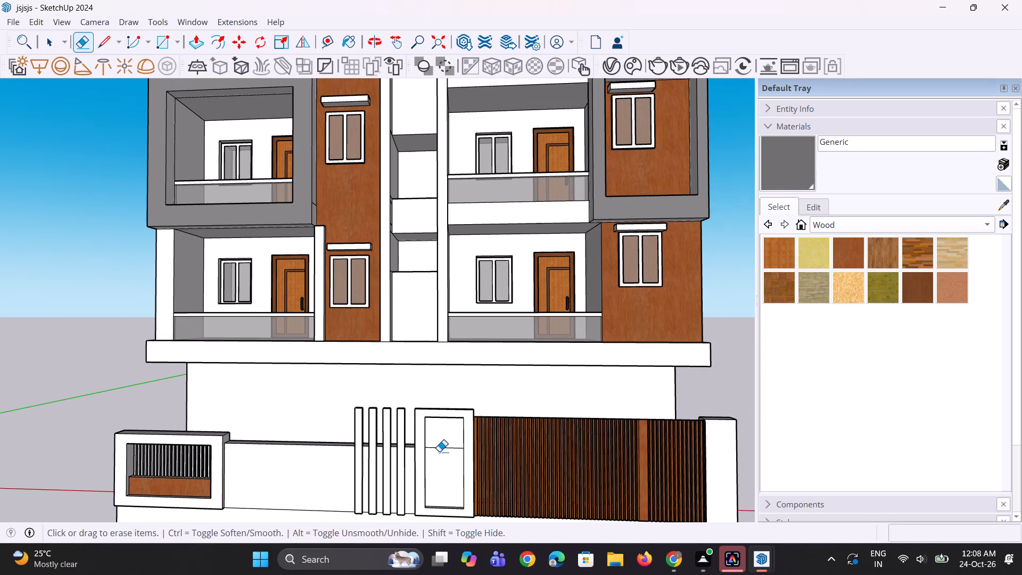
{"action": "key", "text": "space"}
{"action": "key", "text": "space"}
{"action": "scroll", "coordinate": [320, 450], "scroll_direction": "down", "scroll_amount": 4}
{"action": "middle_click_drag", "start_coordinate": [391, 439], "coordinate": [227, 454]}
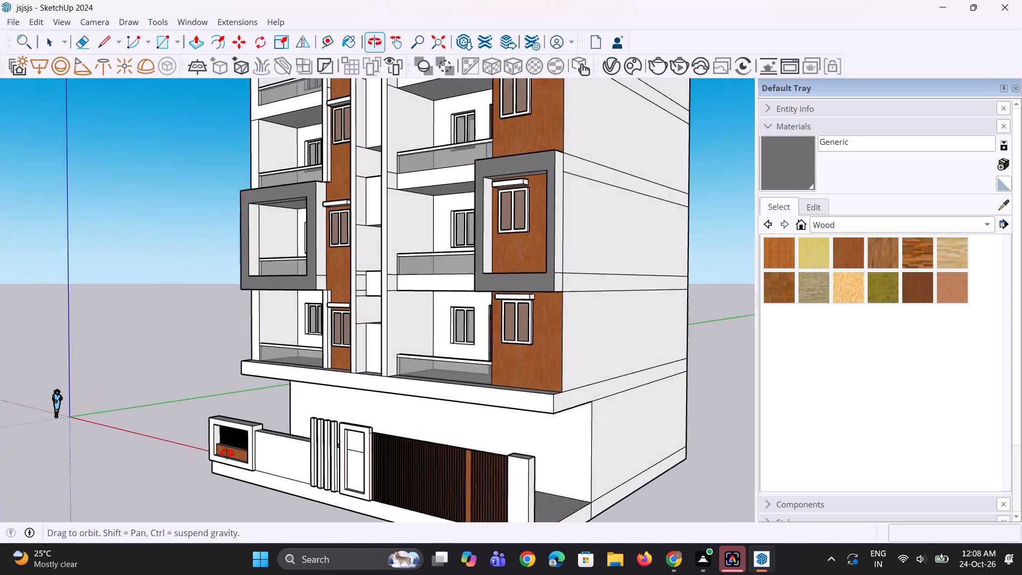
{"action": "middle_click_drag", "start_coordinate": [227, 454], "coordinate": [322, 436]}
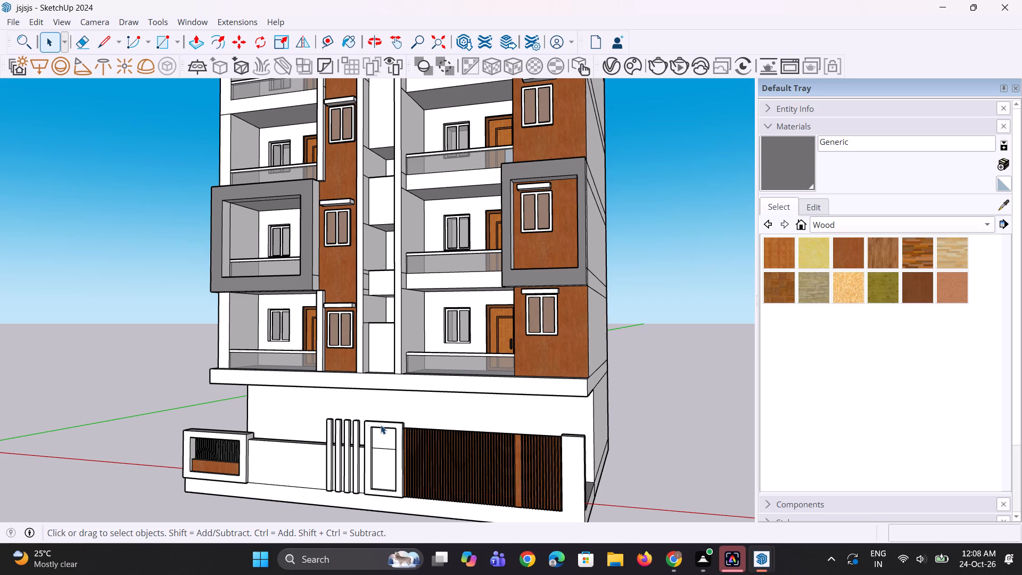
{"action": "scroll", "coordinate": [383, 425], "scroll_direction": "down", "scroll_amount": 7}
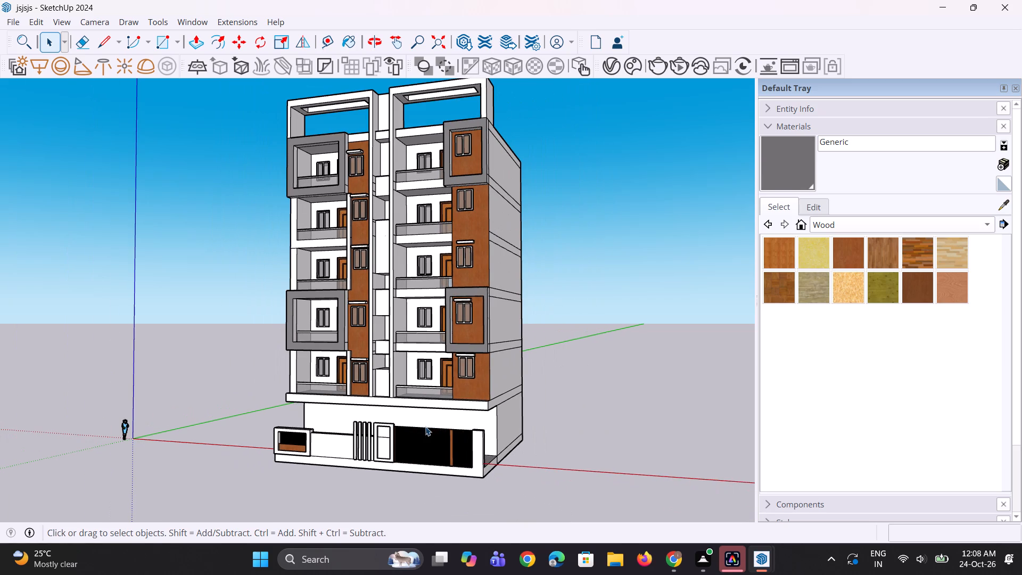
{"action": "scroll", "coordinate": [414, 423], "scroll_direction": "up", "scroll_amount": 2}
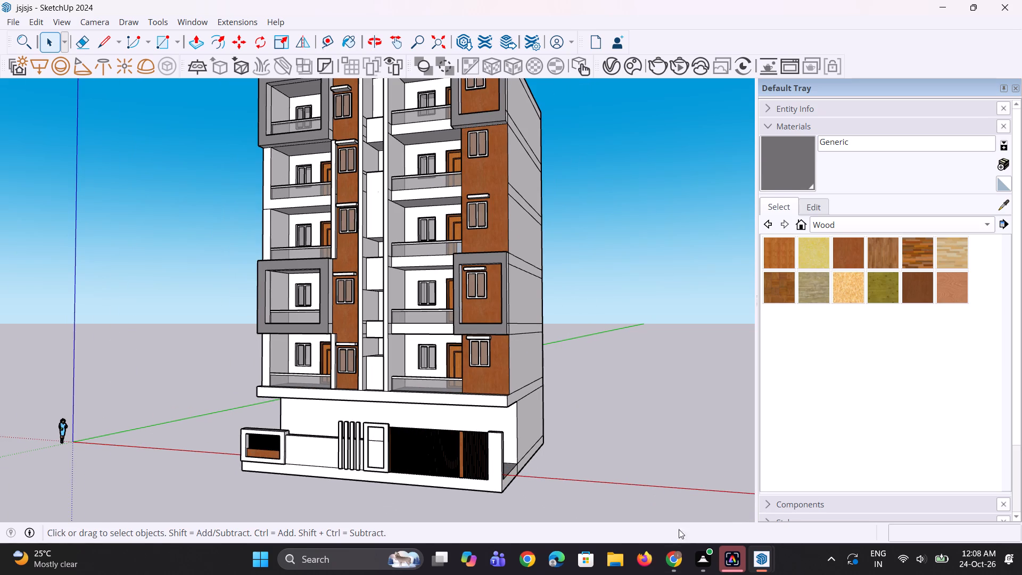
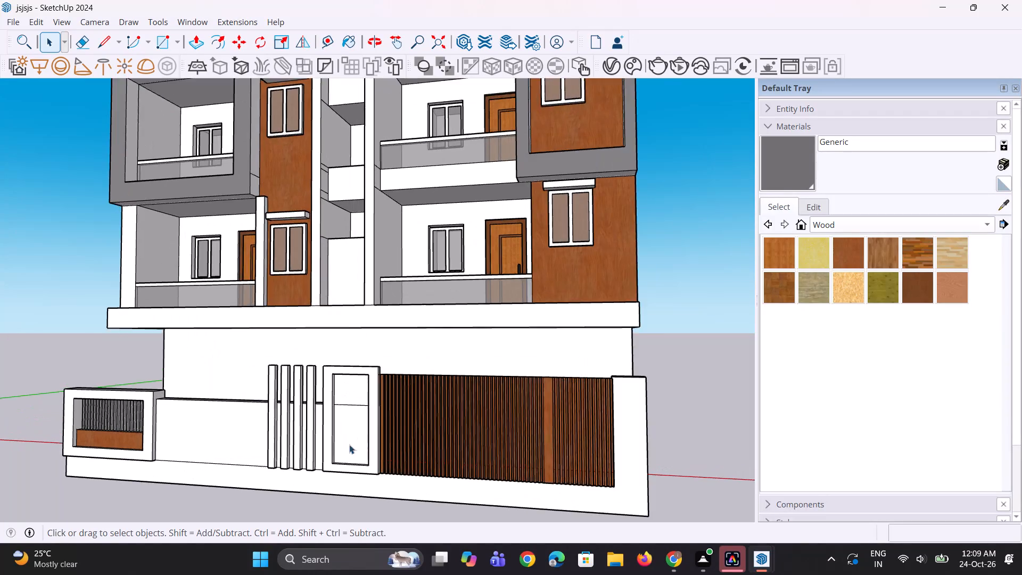
Draw a narrow vertical rectangle about 11" wide below the horizontal line inside the framed panel beside the slatted gate.
{"action": "scroll", "coordinate": [336, 468], "scroll_direction": "down", "scroll_amount": 5}
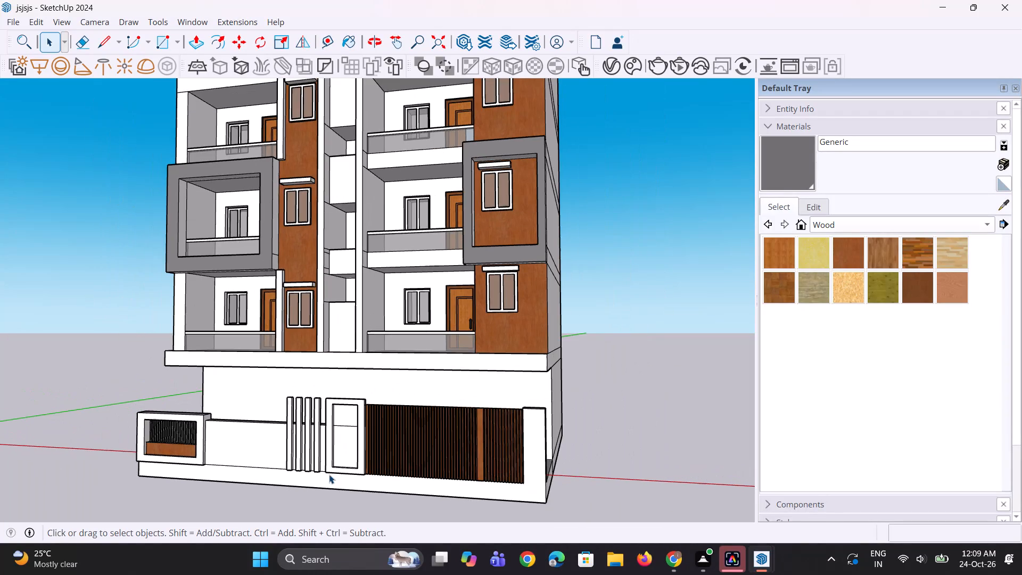
{"action": "middle_click_drag", "start_coordinate": [323, 478], "coordinate": [341, 477]}
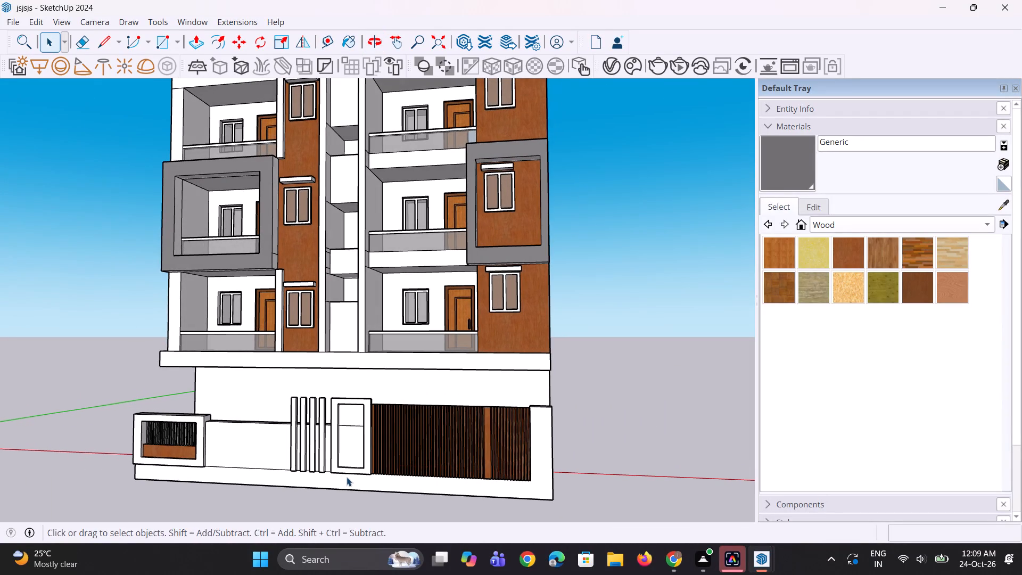
{"action": "key", "text": "r"}
{"action": "scroll", "coordinate": [355, 466], "scroll_direction": "up", "scroll_amount": 6}
{"action": "left_click", "coordinate": [343, 396]}
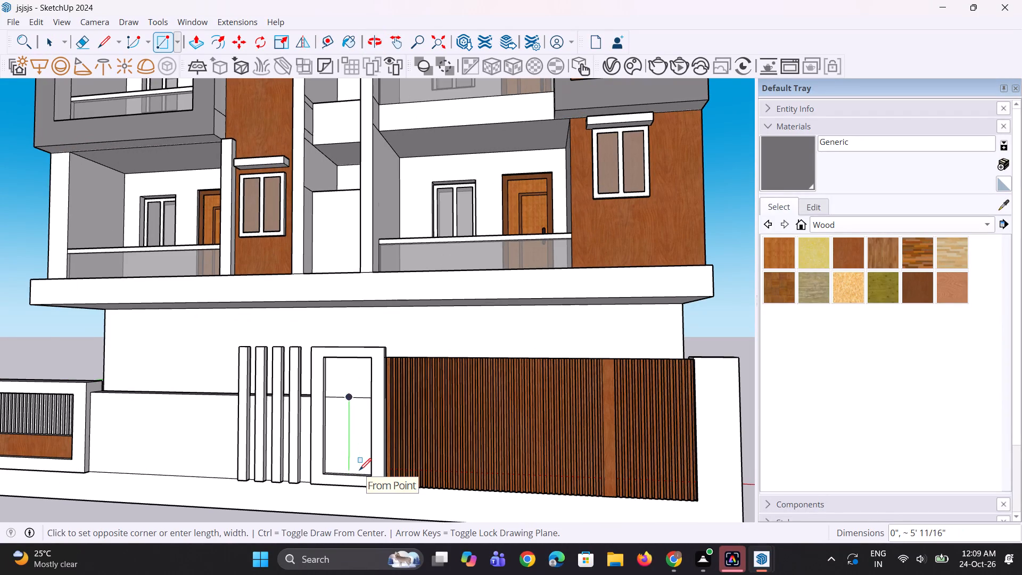
{"action": "scroll", "coordinate": [329, 436], "scroll_direction": "up", "scroll_amount": 2}
{"action": "key", "text": "Escape"}
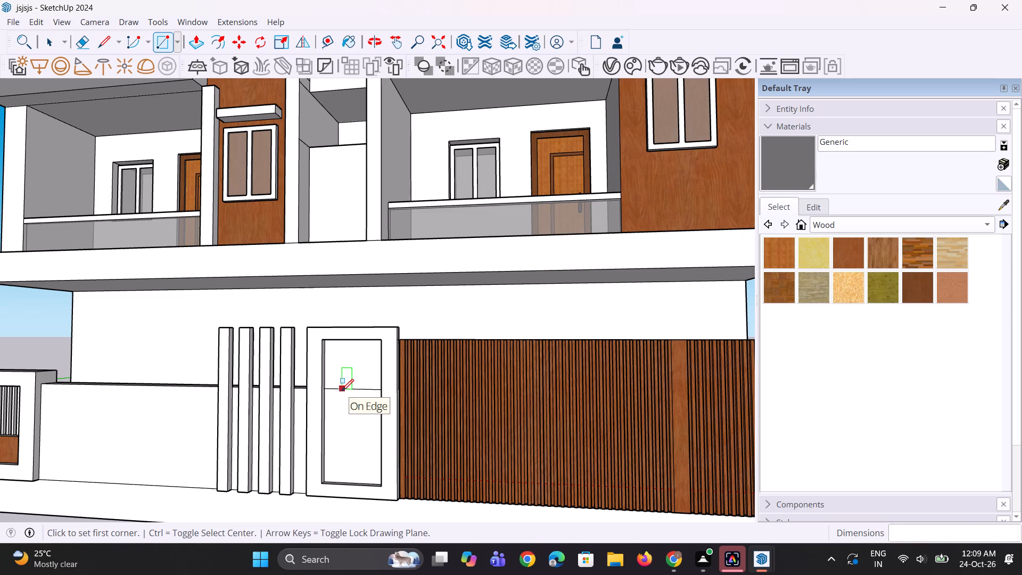
{"action": "key", "text": "Escape"}
{"action": "left_click", "coordinate": [339, 390]}
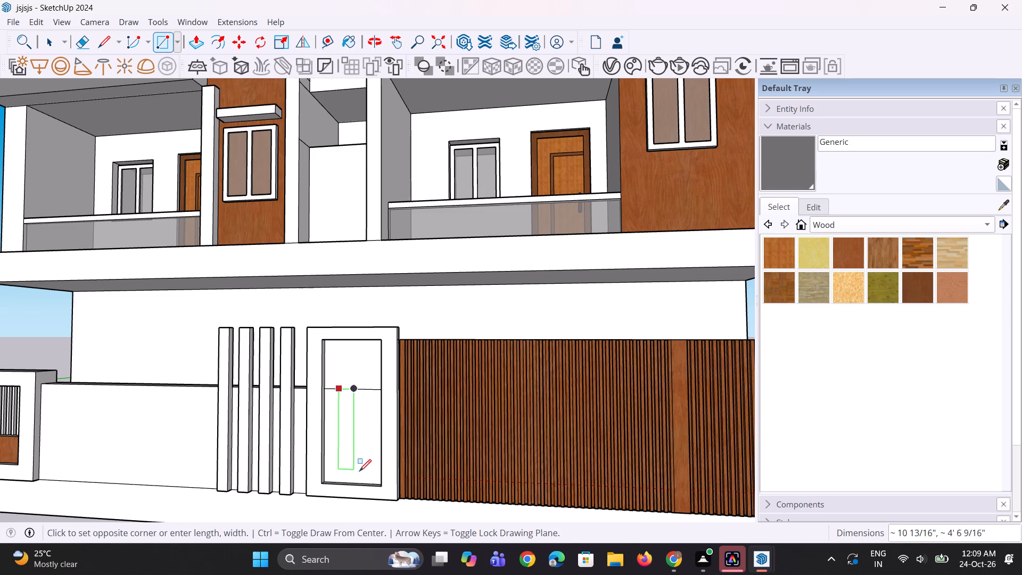
{"action": "left_click", "coordinate": [359, 475]}
Move the narrow rectangle's face 2" sideways toward the gate within the framed panel.
{"action": "key", "text": "space"}
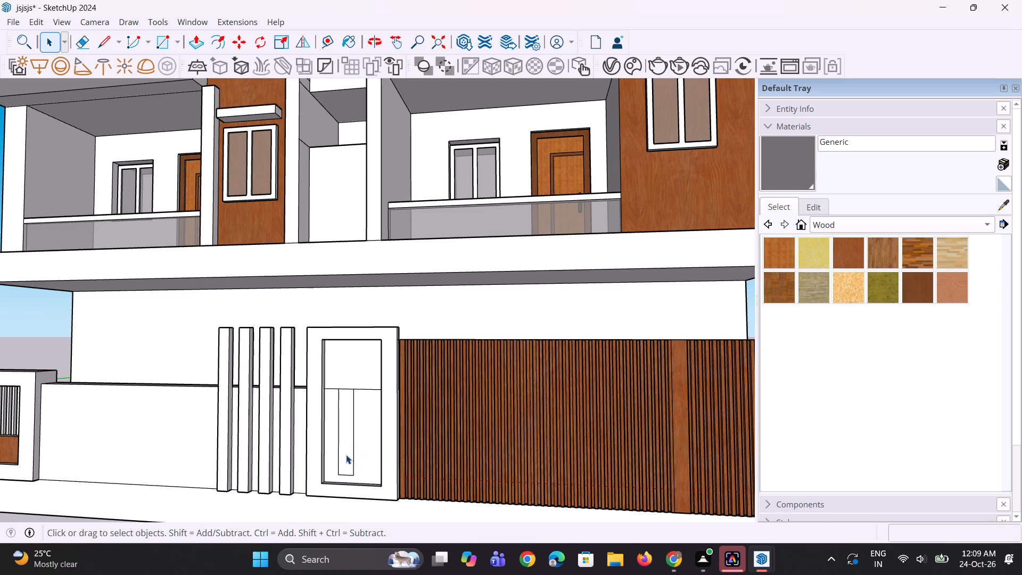
{"action": "left_click", "coordinate": [346, 455]}
{"action": "scroll", "coordinate": [346, 455], "scroll_direction": "up", "scroll_amount": 3}
{"action": "key", "text": "m"}
{"action": "left_click", "coordinate": [346, 455]}
{"action": "left_click", "coordinate": [350, 455]}
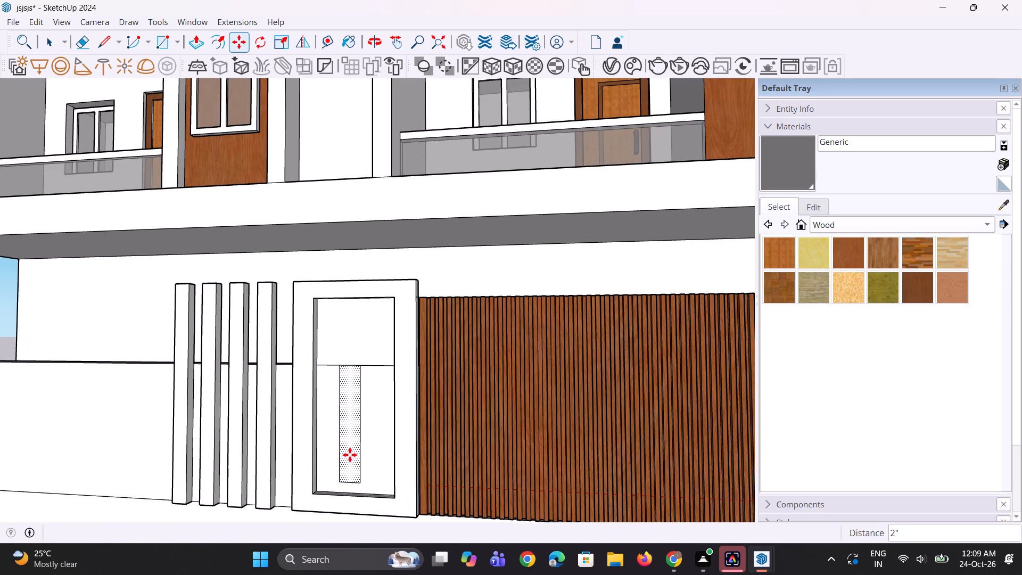
Push the narrow rectangle back 1' 5 7/16" to cut a vertical slot through the wall.
{"action": "key", "text": "p"}
{"action": "left_click", "coordinate": [350, 455]}
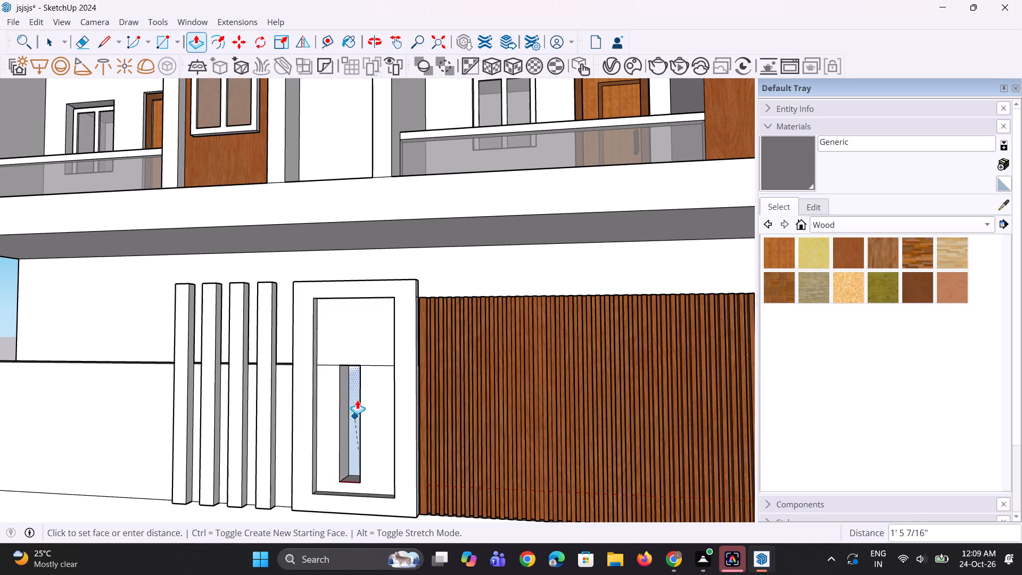
{"action": "left_click", "coordinate": [358, 363]}
{"action": "left_click", "coordinate": [344, 428]}
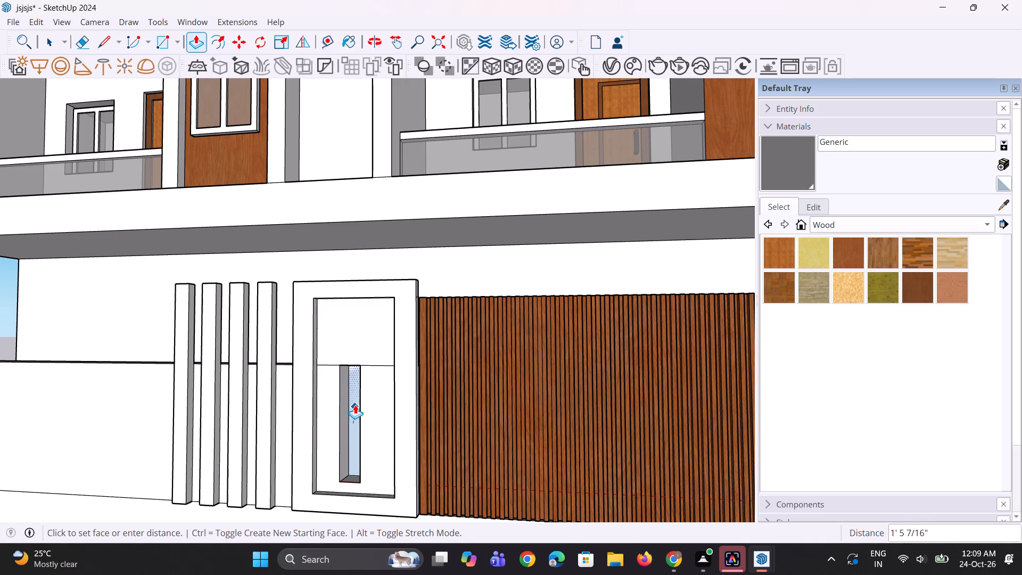
{"action": "left_click", "coordinate": [355, 405]}
Draw a 1' 5 7/16" line across the boundary wall's top, beside the outer side of the framed panel.
{"action": "middle_click_drag", "start_coordinate": [353, 468], "coordinate": [395, 456]}
{"action": "scroll", "coordinate": [395, 456], "scroll_direction": "up", "scroll_amount": 1}
{"action": "scroll", "coordinate": [383, 457], "scroll_direction": "down", "scroll_amount": 5}
{"action": "middle_click_drag", "start_coordinate": [381, 457], "coordinate": [381, 517]}
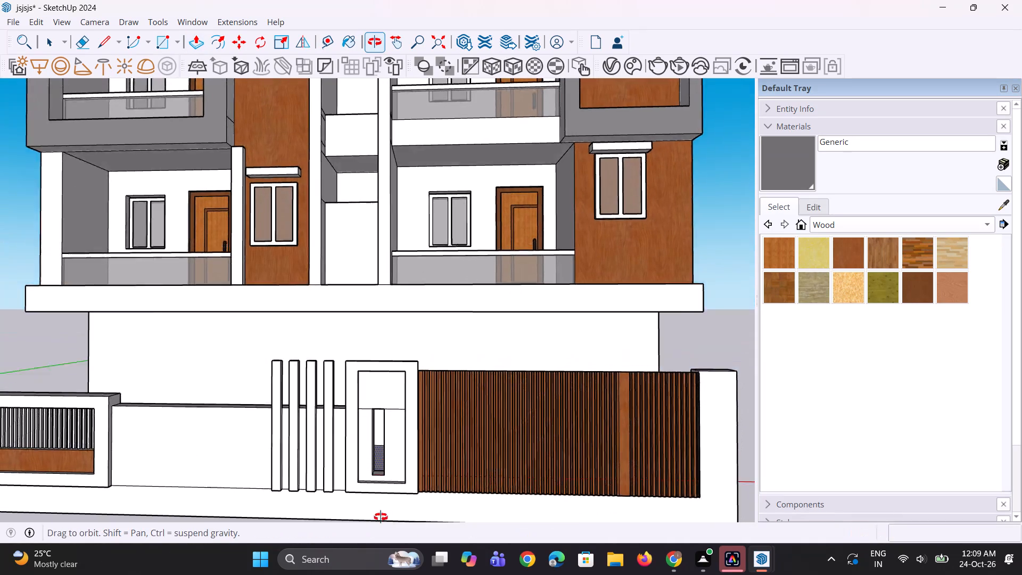
{"action": "middle_click_drag", "start_coordinate": [381, 517], "coordinate": [382, 528]}
{"action": "scroll", "coordinate": [390, 394], "scroll_direction": "up", "scroll_amount": 9}
{"action": "middle_click_drag", "start_coordinate": [357, 431], "coordinate": [607, 438]}
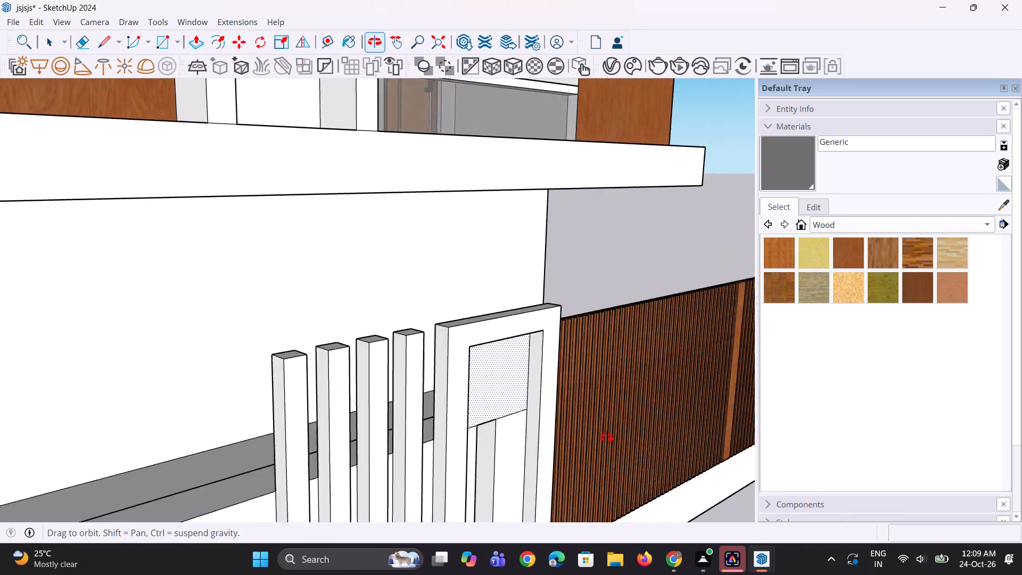
{"action": "middle_click_drag", "start_coordinate": [607, 438], "coordinate": [794, 486]}
{"action": "scroll", "coordinate": [512, 385], "scroll_direction": "up", "scroll_amount": 8}
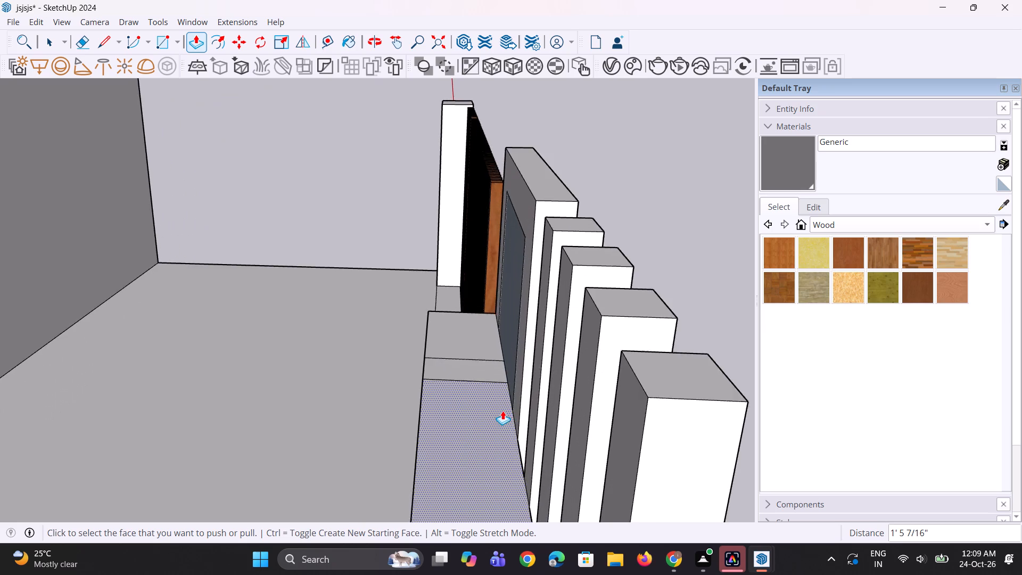
{"action": "scroll", "coordinate": [502, 410], "scroll_direction": "up", "scroll_amount": 7}
{"action": "middle_click_drag", "start_coordinate": [525, 436], "coordinate": [303, 477]}
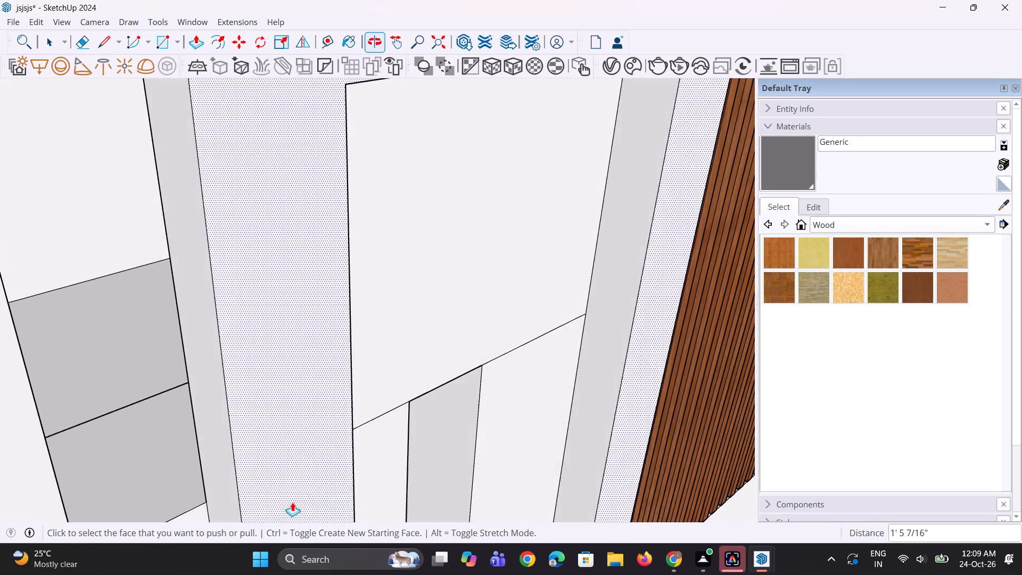
{"action": "scroll", "coordinate": [394, 466], "scroll_direction": "down", "scroll_amount": 5}
{"action": "middle_click_drag", "start_coordinate": [467, 442], "coordinate": [449, 445]}
{"action": "key", "text": "l"}
{"action": "left_click", "coordinate": [278, 479]}
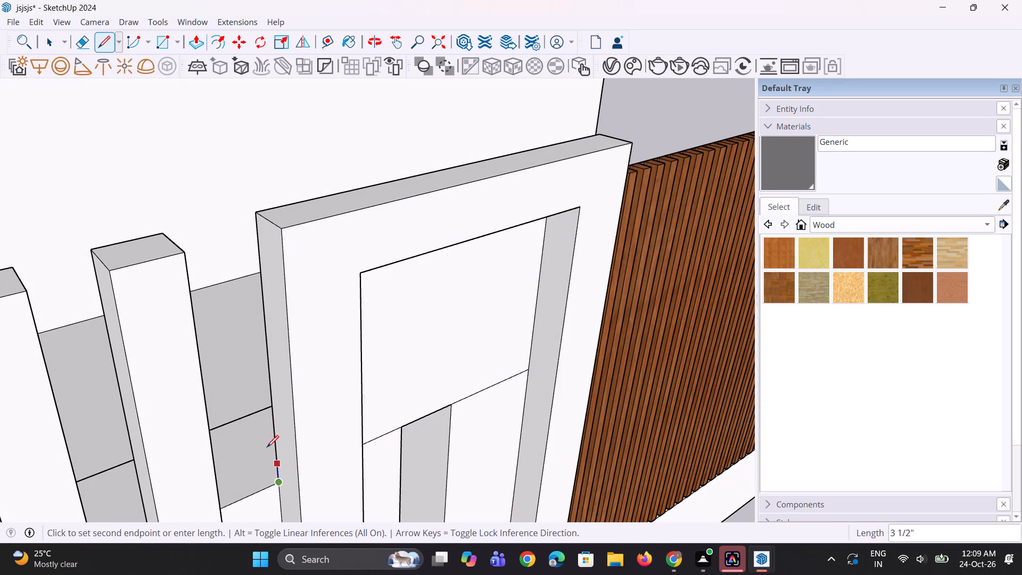
{"action": "left_click", "coordinate": [233, 421]}
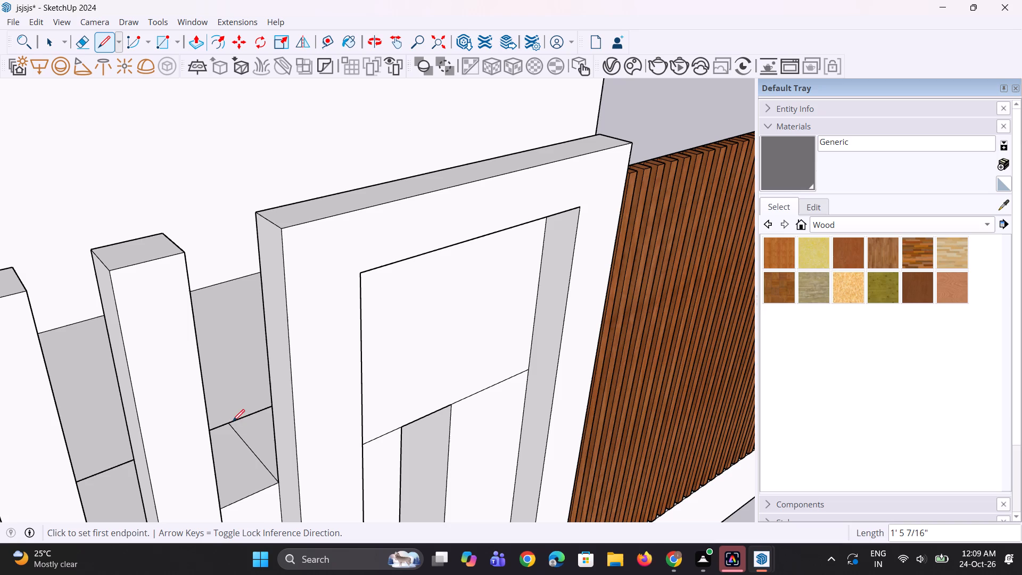
Raise the three wall-top sections behind the framed panel by 2' 9 7/8" with Push/Pull.
{"action": "key", "text": "p"}
{"action": "left_click", "coordinate": [257, 435]}
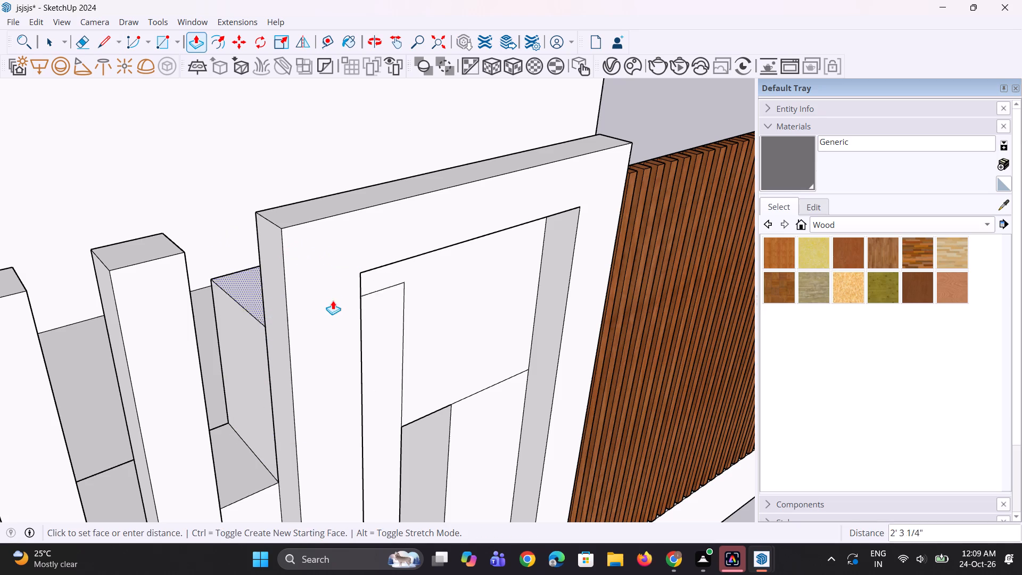
{"action": "middle_click_drag", "start_coordinate": [336, 330], "coordinate": [584, 410]}
{"action": "middle_click_drag", "start_coordinate": [540, 421], "coordinate": [347, 430]}
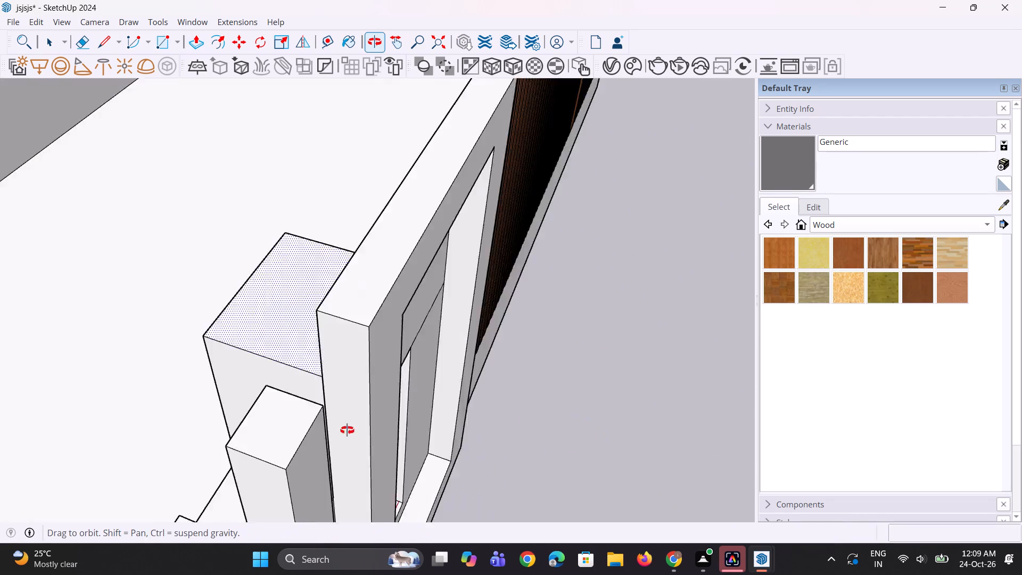
{"action": "middle_click_drag", "start_coordinate": [347, 430], "coordinate": [239, 434]}
{"action": "scroll", "coordinate": [463, 387], "scroll_direction": "down", "scroll_amount": 4}
{"action": "middle_click_drag", "start_coordinate": [492, 323], "coordinate": [362, 543]}
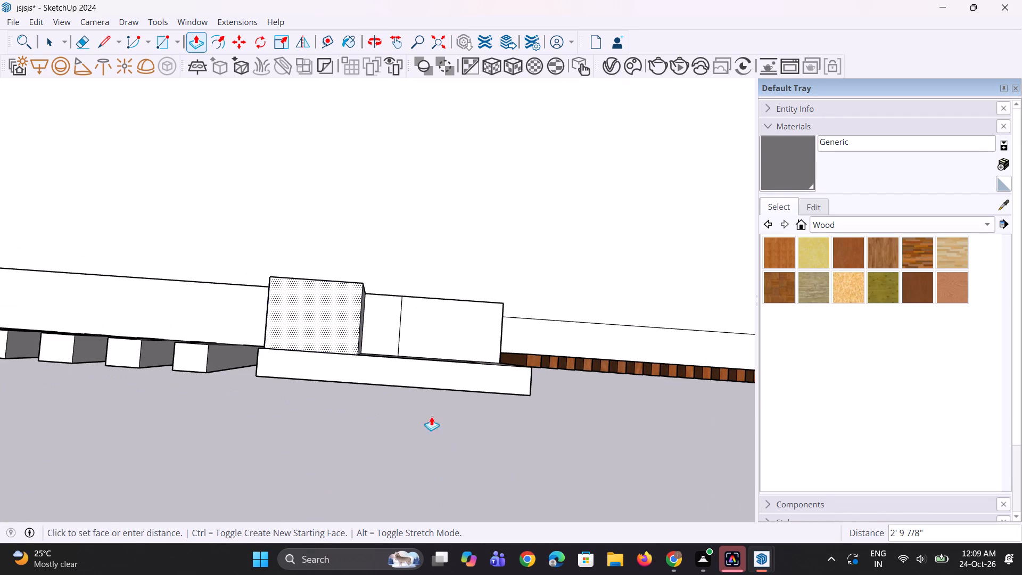
{"action": "left_click", "coordinate": [414, 376]}
{"action": "double_click", "coordinate": [391, 333]}
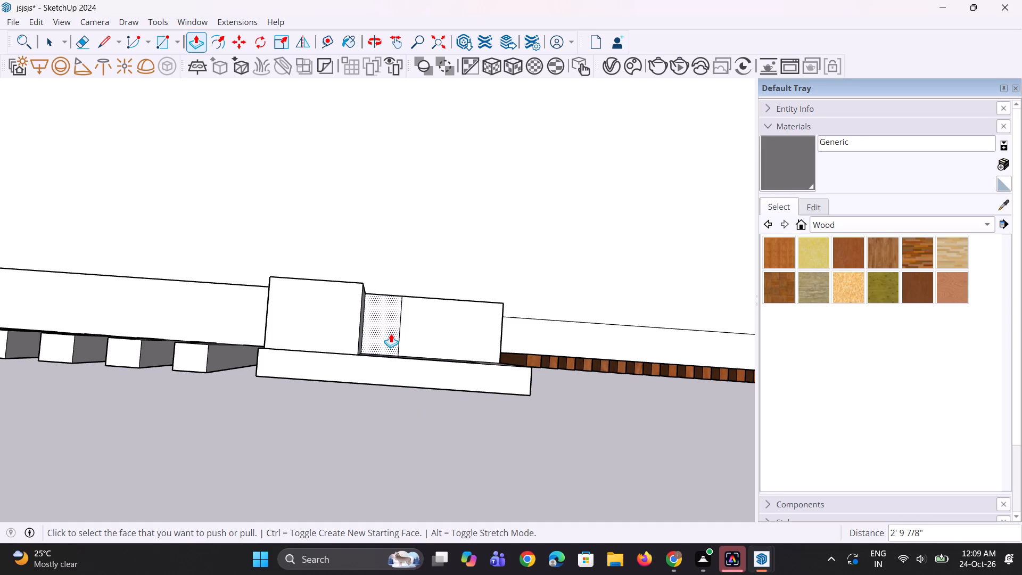
{"action": "double_click", "coordinate": [417, 323]}
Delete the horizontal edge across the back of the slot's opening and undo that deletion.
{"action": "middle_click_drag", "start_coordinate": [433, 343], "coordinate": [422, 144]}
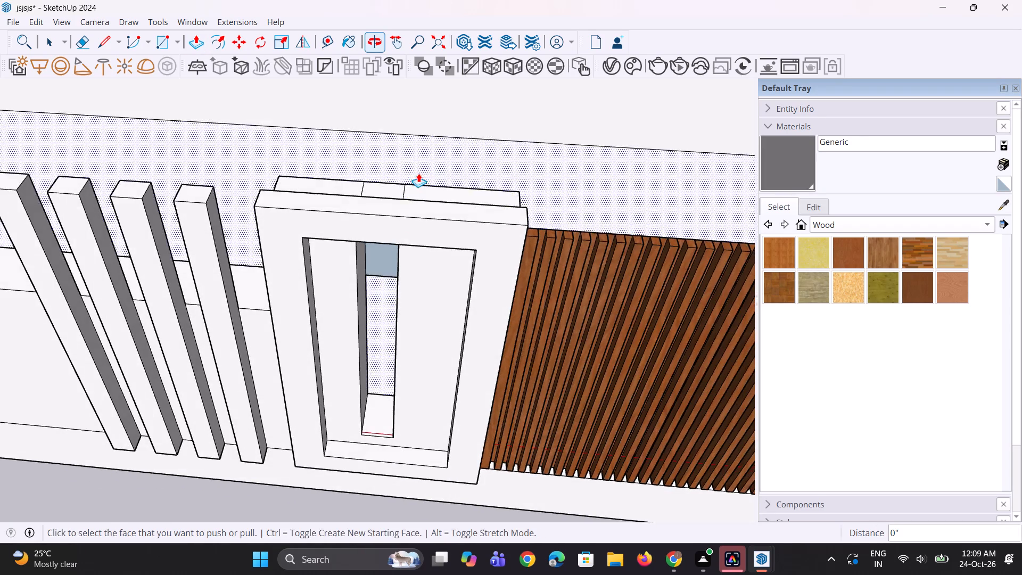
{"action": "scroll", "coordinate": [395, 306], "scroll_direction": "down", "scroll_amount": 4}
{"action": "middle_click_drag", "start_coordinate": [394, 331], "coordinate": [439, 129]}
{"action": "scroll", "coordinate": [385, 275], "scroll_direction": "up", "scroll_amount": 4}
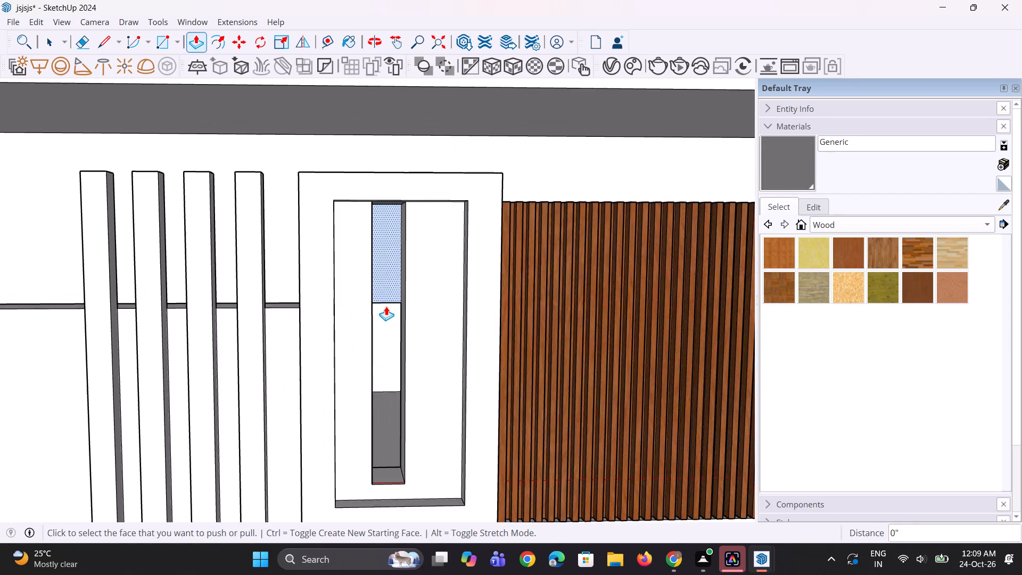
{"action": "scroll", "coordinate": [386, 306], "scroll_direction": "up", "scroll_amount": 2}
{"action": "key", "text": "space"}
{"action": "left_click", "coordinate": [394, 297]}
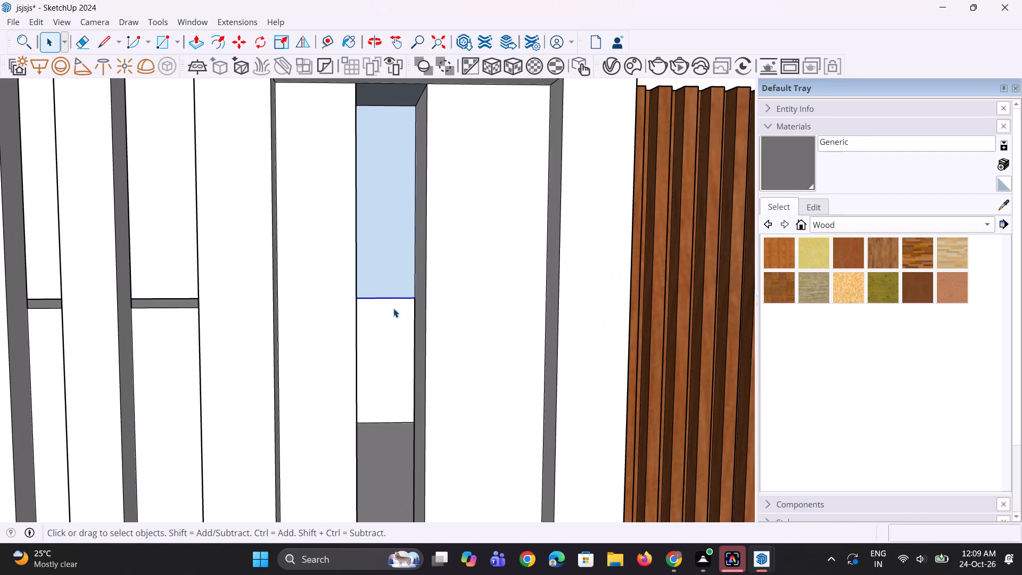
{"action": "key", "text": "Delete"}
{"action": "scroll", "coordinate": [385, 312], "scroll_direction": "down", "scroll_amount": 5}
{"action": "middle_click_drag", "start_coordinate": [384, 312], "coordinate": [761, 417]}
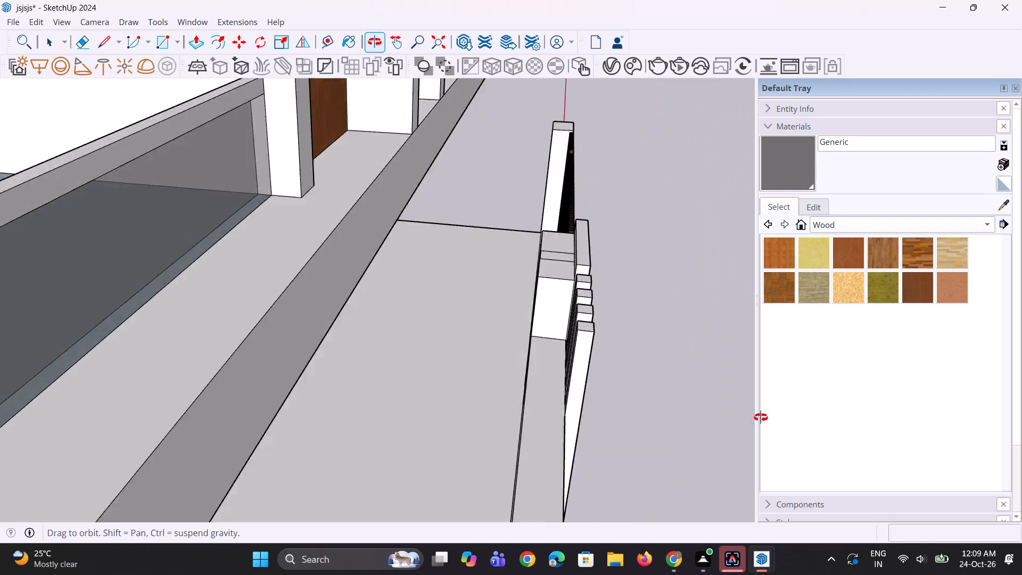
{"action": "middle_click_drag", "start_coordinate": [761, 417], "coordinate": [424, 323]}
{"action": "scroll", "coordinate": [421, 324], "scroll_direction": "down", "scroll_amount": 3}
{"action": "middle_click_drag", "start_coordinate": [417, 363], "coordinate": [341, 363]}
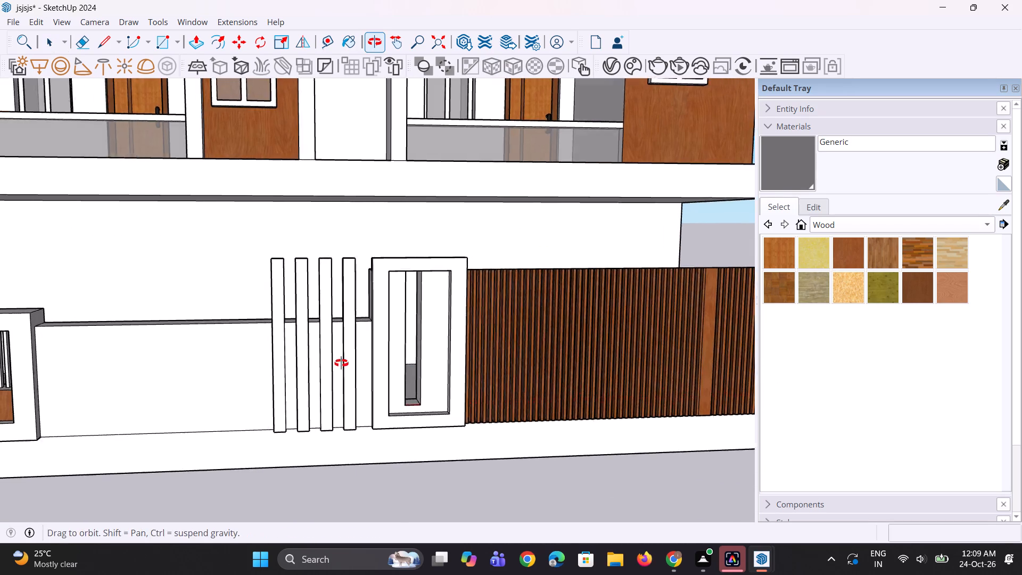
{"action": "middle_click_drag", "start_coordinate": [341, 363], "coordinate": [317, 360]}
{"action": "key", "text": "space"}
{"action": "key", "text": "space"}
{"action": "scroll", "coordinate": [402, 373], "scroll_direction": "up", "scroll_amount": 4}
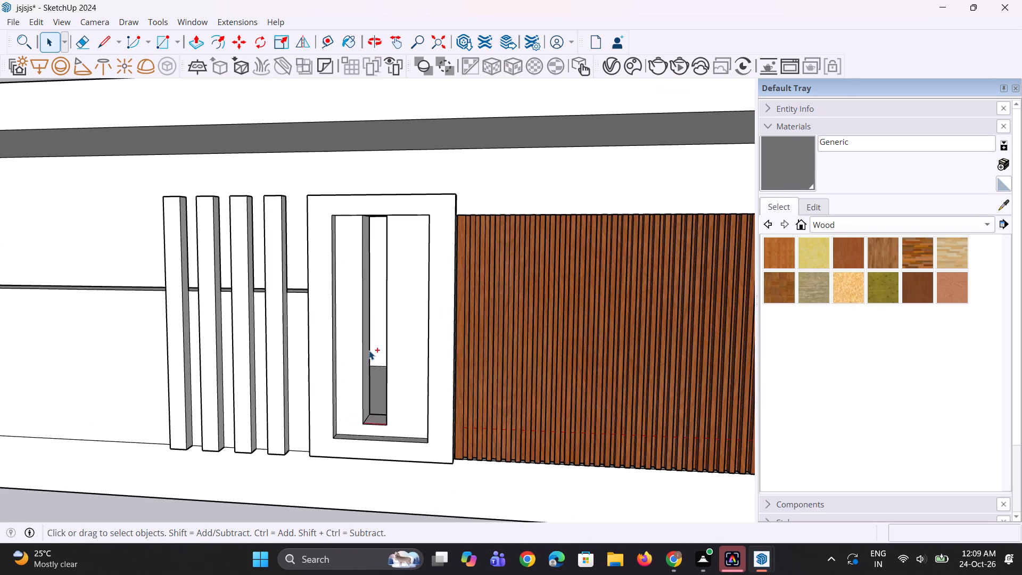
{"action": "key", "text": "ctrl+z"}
Undo the last extrusion and raise the gate-side wall section again by 2' 9 7/8", level with the neighbouring sections.
{"action": "scroll", "coordinate": [382, 292], "scroll_direction": "up", "scroll_amount": 8}
{"action": "middle_click_drag", "start_coordinate": [374, 292], "coordinate": [392, 330]}
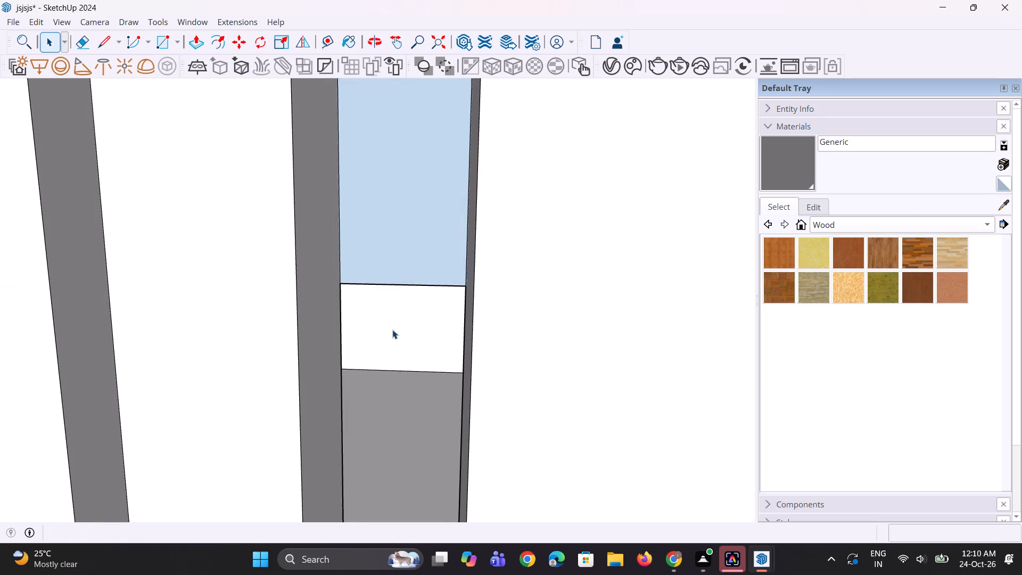
{"action": "key", "text": "ctrl+z"}
{"action": "scroll", "coordinate": [413, 319], "scroll_direction": "down", "scroll_amount": 6}
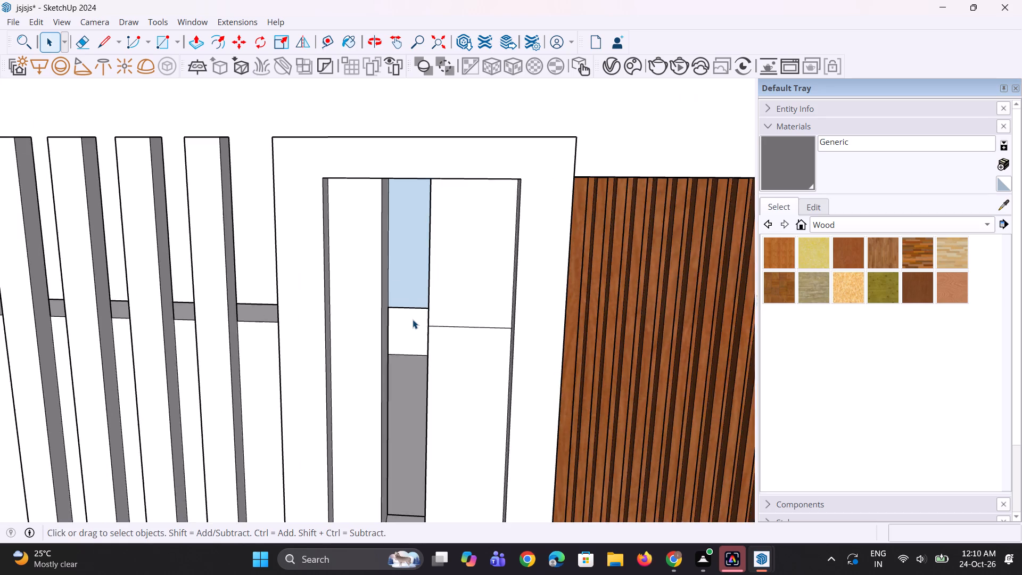
{"action": "scroll", "coordinate": [413, 319], "scroll_direction": "down", "scroll_amount": 2}
{"action": "middle_click_drag", "start_coordinate": [401, 340], "coordinate": [444, 325]}
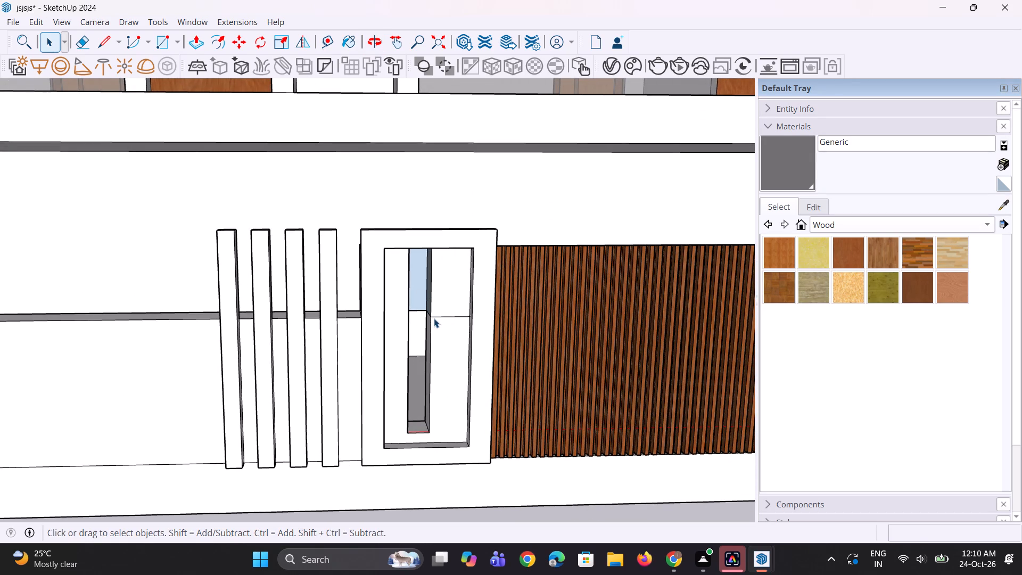
{"action": "scroll", "coordinate": [434, 318], "scroll_direction": "up", "scroll_amount": 2}
{"action": "middle_click_drag", "start_coordinate": [478, 310], "coordinate": [423, 463]}
{"action": "middle_click_drag", "start_coordinate": [463, 253], "coordinate": [413, 518]}
{"action": "scroll", "coordinate": [457, 415], "scroll_direction": "up", "scroll_amount": 1}
{"action": "key", "text": "p"}
{"action": "left_click", "coordinate": [427, 342]}
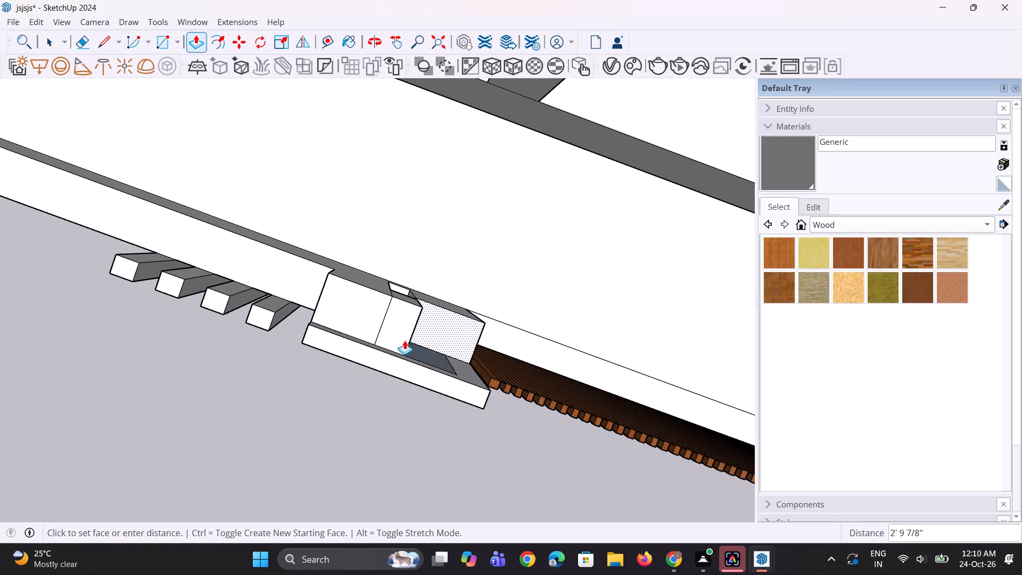
{"action": "left_click", "coordinate": [392, 341]}
Pull the slot's top face down 1' 7 1/16" to shorten the opening in the framed panel.
{"action": "middle_click_drag", "start_coordinate": [397, 399], "coordinate": [507, 245]}
{"action": "scroll", "coordinate": [327, 461], "scroll_direction": "up", "scroll_amount": 1}
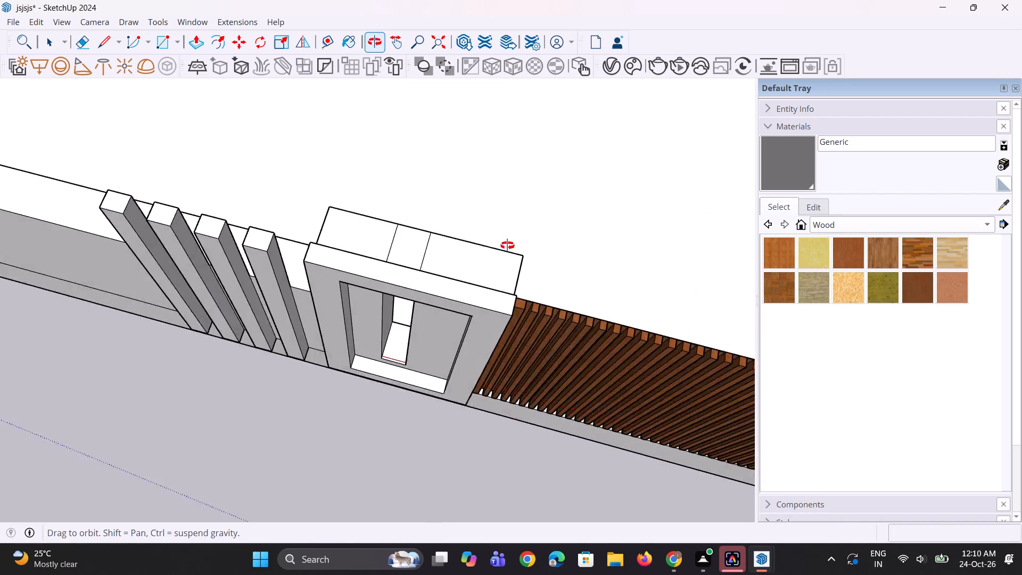
{"action": "middle_click_drag", "start_coordinate": [507, 245], "coordinate": [548, 0]}
{"action": "scroll", "coordinate": [416, 231], "scroll_direction": "up", "scroll_amount": 2}
{"action": "middle_click_drag", "start_coordinate": [416, 231], "coordinate": [418, 216]}
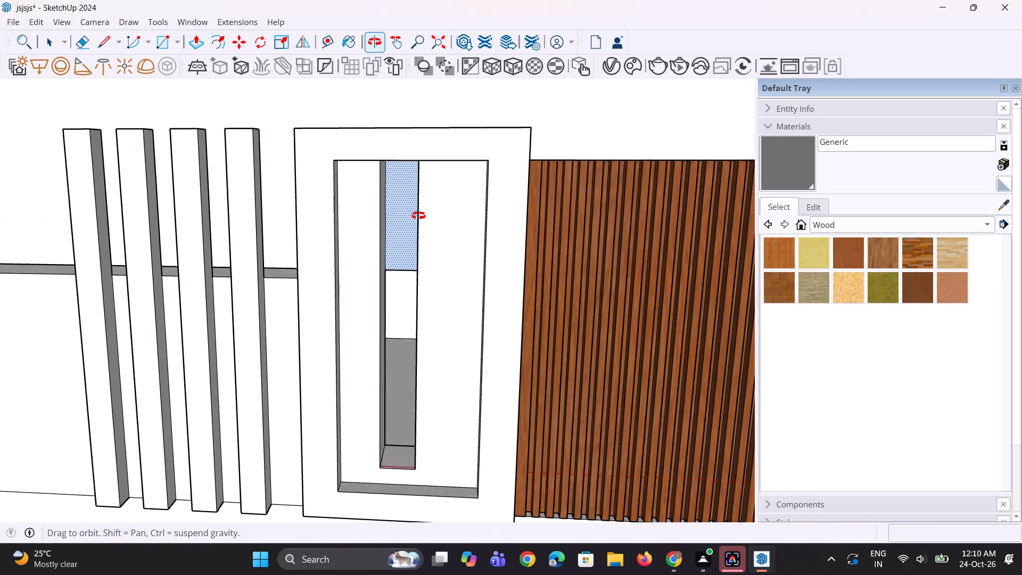
{"action": "middle_click_drag", "start_coordinate": [418, 216], "coordinate": [419, 102]}
{"action": "left_click", "coordinate": [393, 172]}
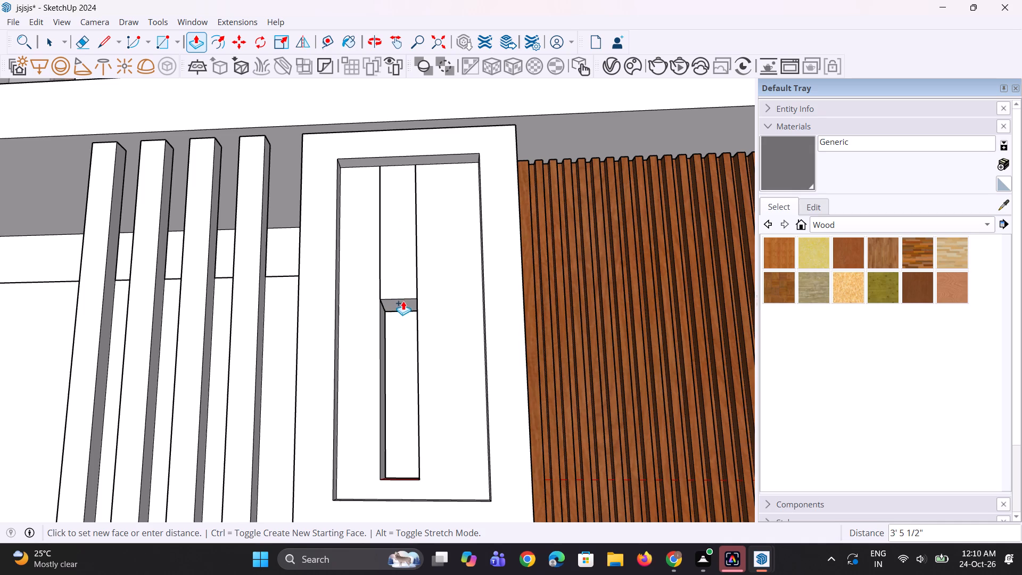
{"action": "left_click", "coordinate": [403, 231]}
Delete the horizontal edge at the back of the slot to remove the face closing off its upper part.
{"action": "middle_click_drag", "start_coordinate": [397, 268], "coordinate": [397, 425]}
{"action": "scroll", "coordinate": [396, 356], "scroll_direction": "up", "scroll_amount": 1}
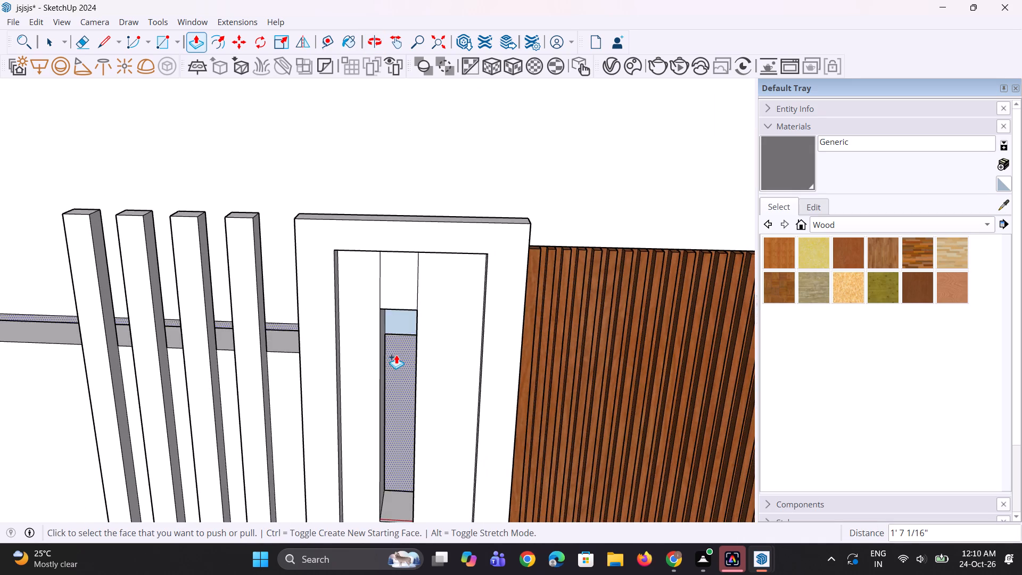
{"action": "scroll", "coordinate": [396, 355], "scroll_direction": "up", "scroll_amount": 1}
{"action": "key", "text": "space"}
{"action": "key", "text": "space"}
{"action": "left_click", "coordinate": [409, 325]}
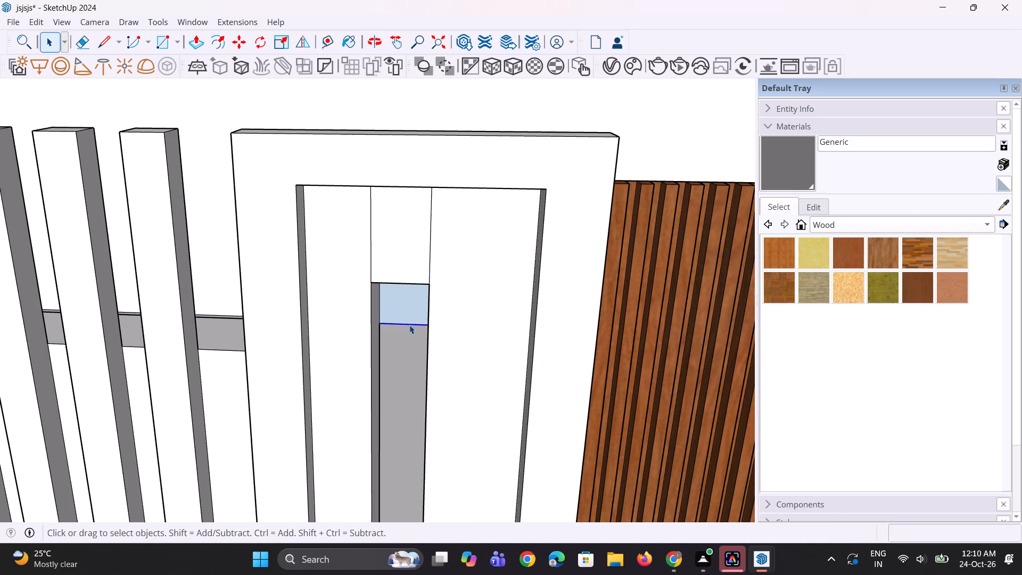
{"action": "key", "text": "Delete"}
{"action": "scroll", "coordinate": [389, 320], "scroll_direction": "down", "scroll_amount": 4}
{"action": "middle_click_drag", "start_coordinate": [390, 344], "coordinate": [408, 332]}
{"action": "scroll", "coordinate": [395, 340], "scroll_direction": "up", "scroll_amount": 1}
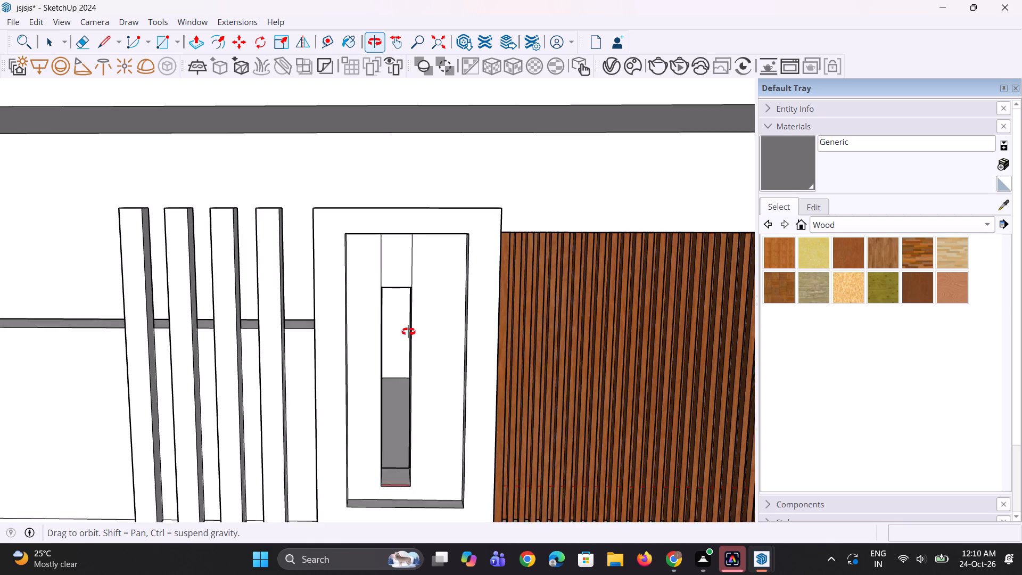
Raise the bottom face of the vertical slot in the framed panel with Push/Pull to shorten the opening from below.
{"action": "middle_click_drag", "start_coordinate": [408, 332], "coordinate": [400, 369]}
{"action": "scroll", "coordinate": [385, 469], "scroll_direction": "up", "scroll_amount": 2}
{"action": "key", "text": "p"}
{"action": "left_click", "coordinate": [396, 456]}
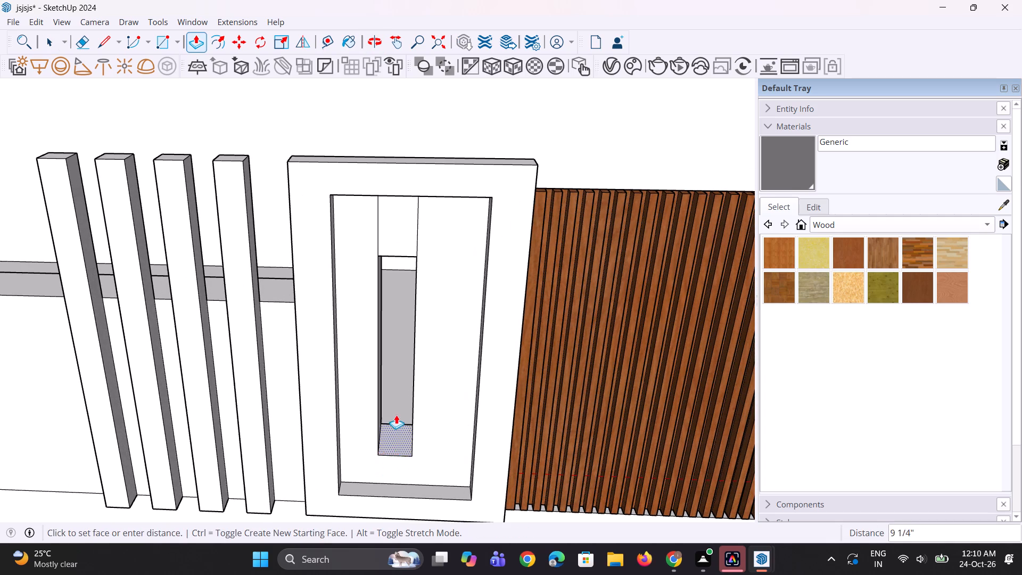
{"action": "left_click", "coordinate": [395, 410]}
Erase the two leftover vertical edges between the top of the slot and the panel's frame.
{"action": "middle_click_drag", "start_coordinate": [397, 455], "coordinate": [411, 369]}
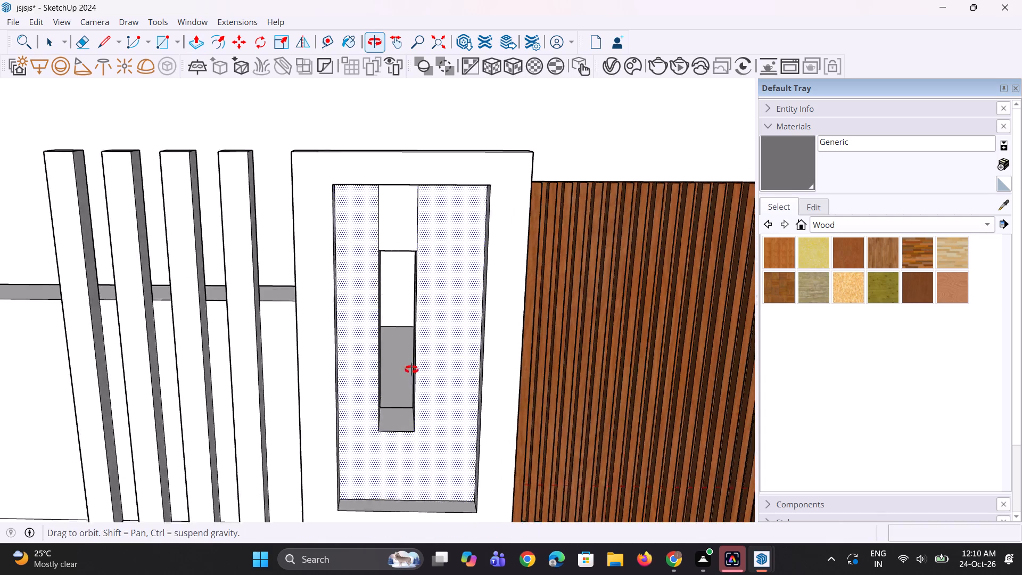
{"action": "middle_click_drag", "start_coordinate": [411, 369], "coordinate": [414, 355]}
{"action": "scroll", "coordinate": [369, 392], "scroll_direction": "down", "scroll_amount": 5}
{"action": "middle_click_drag", "start_coordinate": [399, 374], "coordinate": [400, 354]}
{"action": "key", "text": "space"}
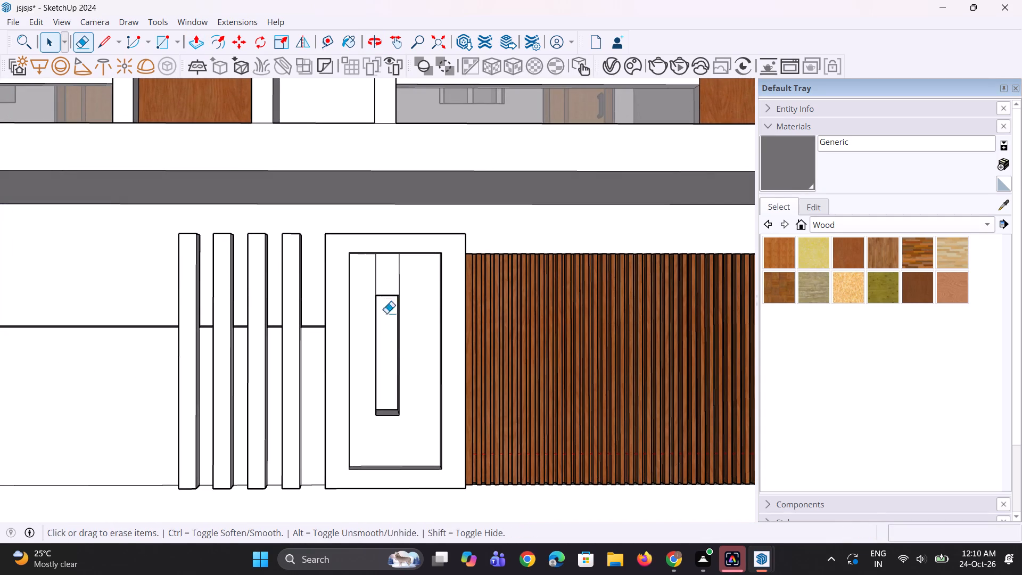
{"action": "key", "text": "e"}
{"action": "left_click", "coordinate": [377, 281]}
{"action": "left_click", "coordinate": [397, 280]}
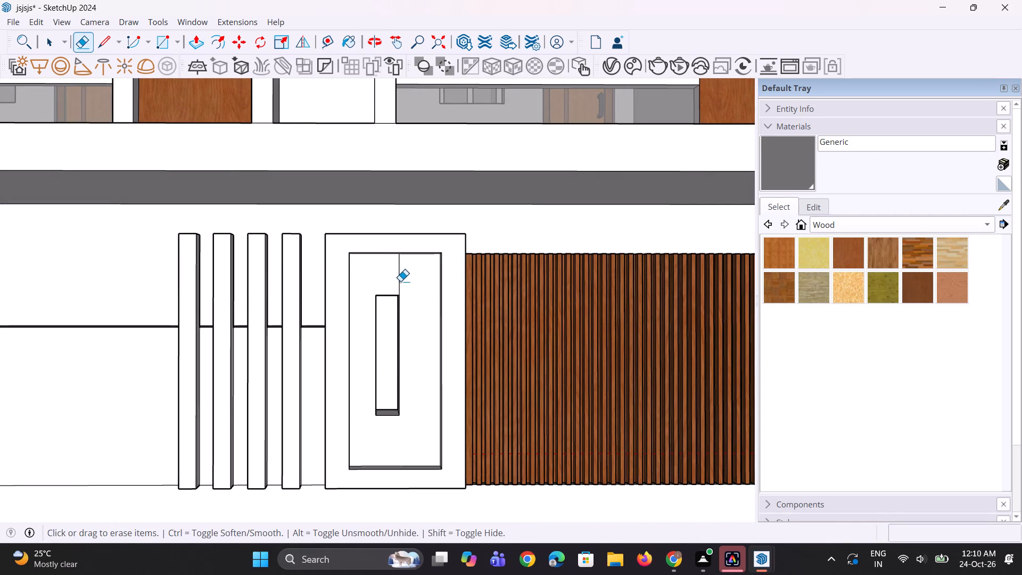
{"action": "left_click", "coordinate": [400, 281]}
Push the slot's bottom face down 4 1/16" to lengthen the opening slightly.
{"action": "scroll", "coordinate": [368, 355], "scroll_direction": "down", "scroll_amount": 6}
{"action": "middle_click_drag", "start_coordinate": [368, 366], "coordinate": [342, 395]}
{"action": "scroll", "coordinate": [389, 403], "scroll_direction": "up", "scroll_amount": 4}
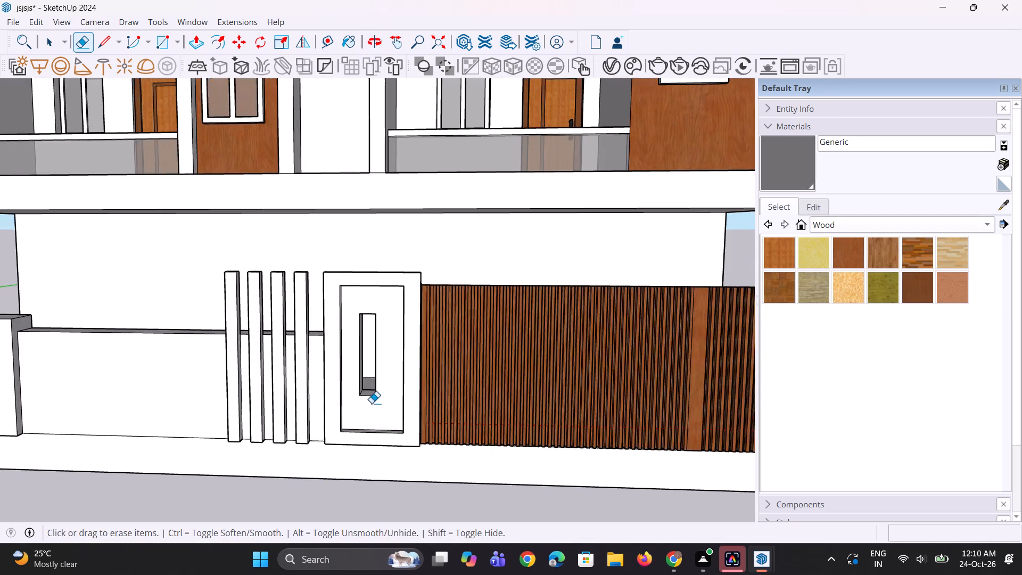
{"action": "scroll", "coordinate": [372, 403], "scroll_direction": "up", "scroll_amount": 4}
{"action": "middle_click_drag", "start_coordinate": [365, 407], "coordinate": [409, 438]}
{"action": "scroll", "coordinate": [404, 434], "scroll_direction": "up", "scroll_amount": 4}
{"action": "key", "text": "p"}
{"action": "left_click", "coordinate": [358, 357]}
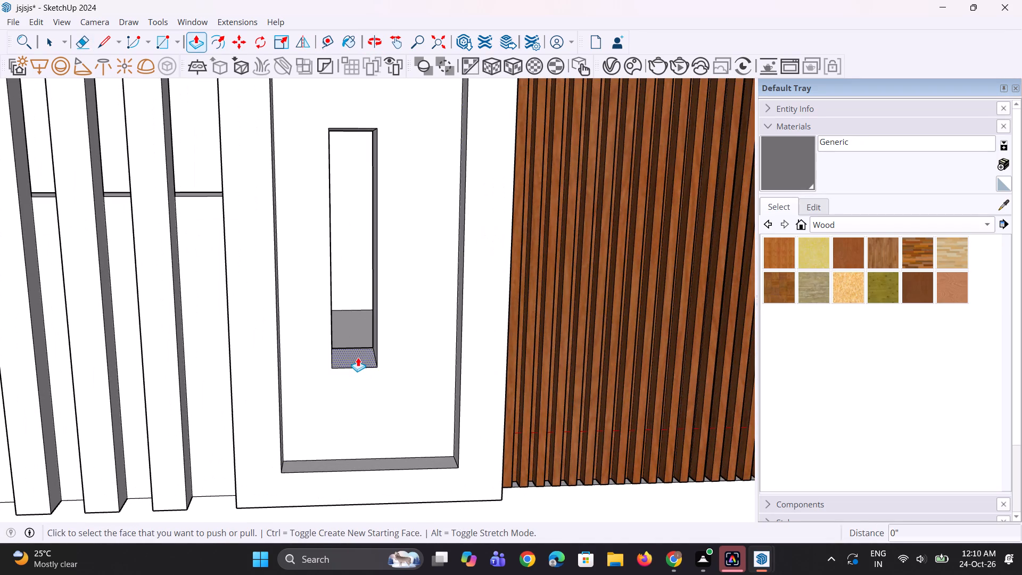
{"action": "left_click", "coordinate": [358, 372]}
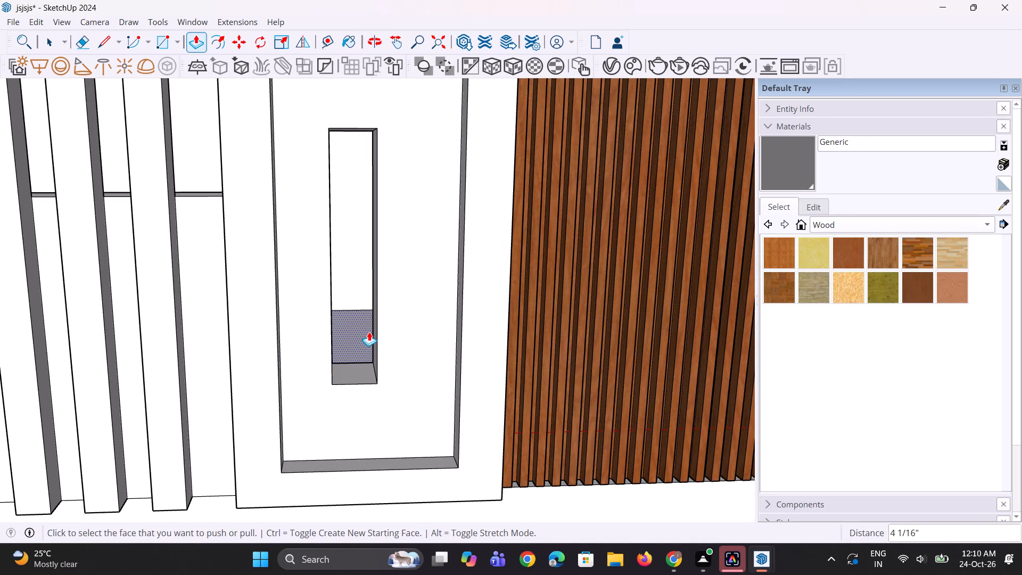
Push the slot's gate-side inner face 1 11/16" towards the gate to widen the opening.
{"action": "left_click", "coordinate": [375, 332]}
{"action": "left_click", "coordinate": [383, 332]}
Examine the slotted panel, the boundary wall with its gate, and the whole building front.
{"action": "scroll", "coordinate": [362, 387], "scroll_direction": "down", "scroll_amount": 5}
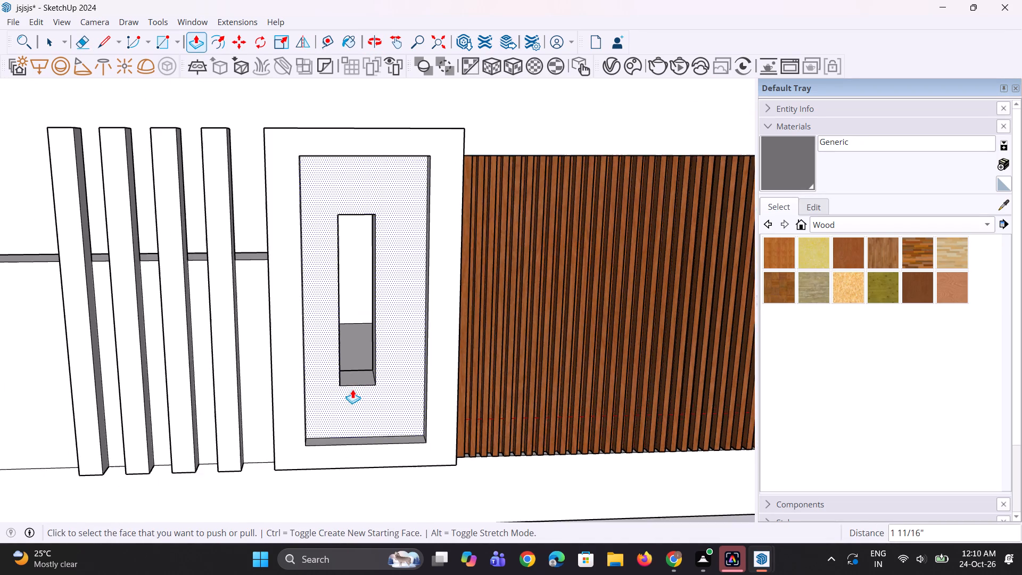
{"action": "scroll", "coordinate": [351, 394], "scroll_direction": "up", "scroll_amount": 1}
{"action": "middle_click_drag", "start_coordinate": [351, 394], "coordinate": [327, 332]}
{"action": "scroll", "coordinate": [327, 332], "scroll_direction": "down", "scroll_amount": 11}
{"action": "middle_click_drag", "start_coordinate": [330, 350], "coordinate": [340, 379]}
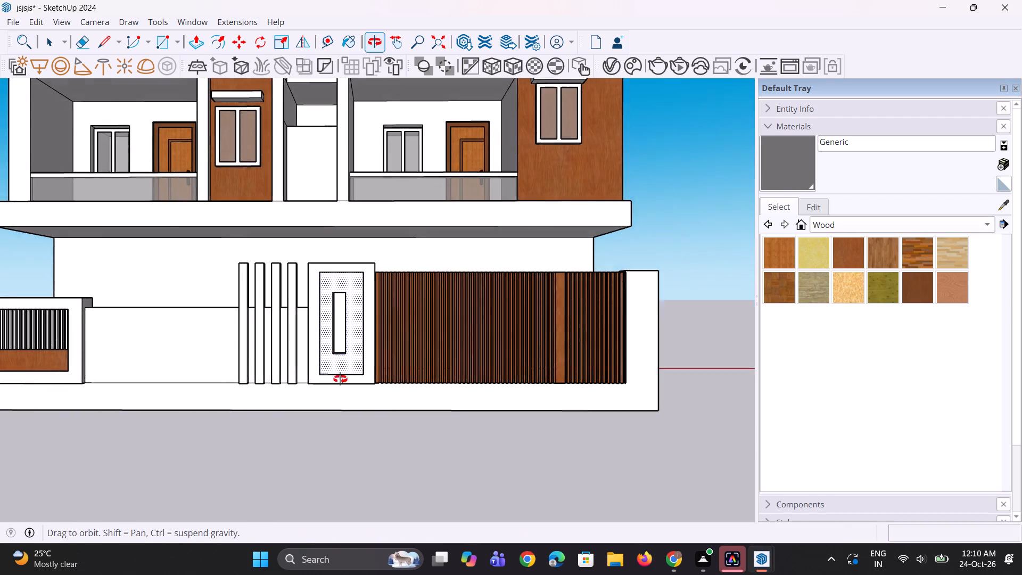
{"action": "middle_click_drag", "start_coordinate": [340, 379], "coordinate": [343, 392]}
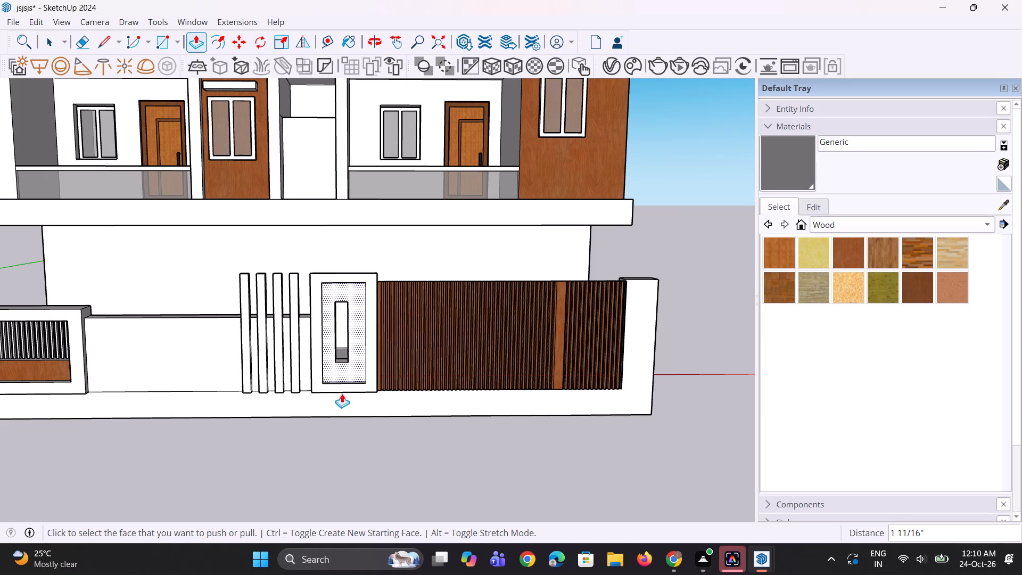
{"action": "scroll", "coordinate": [304, 468], "scroll_direction": "down", "scroll_amount": 9}
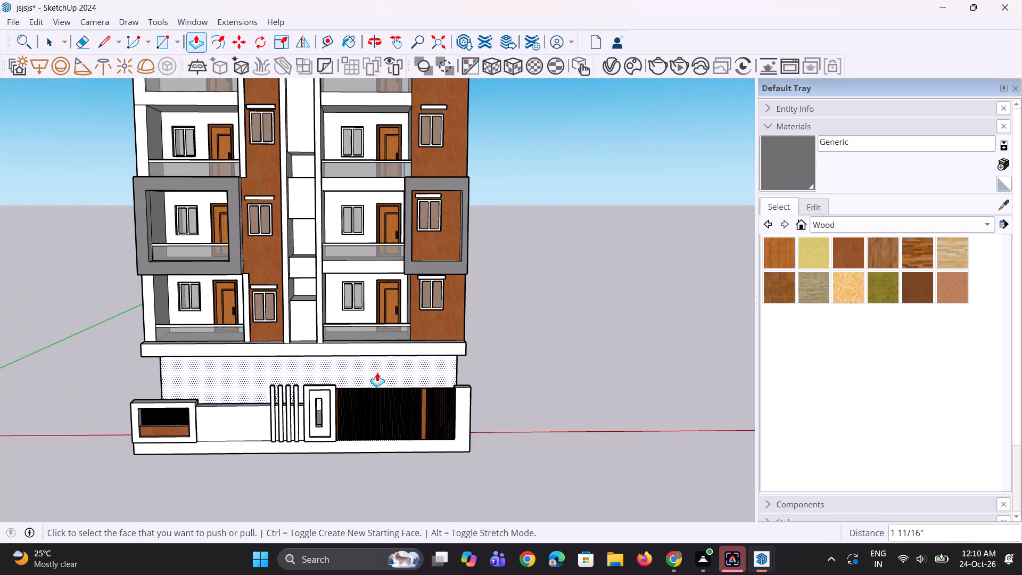
{"action": "scroll", "coordinate": [337, 501], "scroll_direction": "down", "scroll_amount": 8}
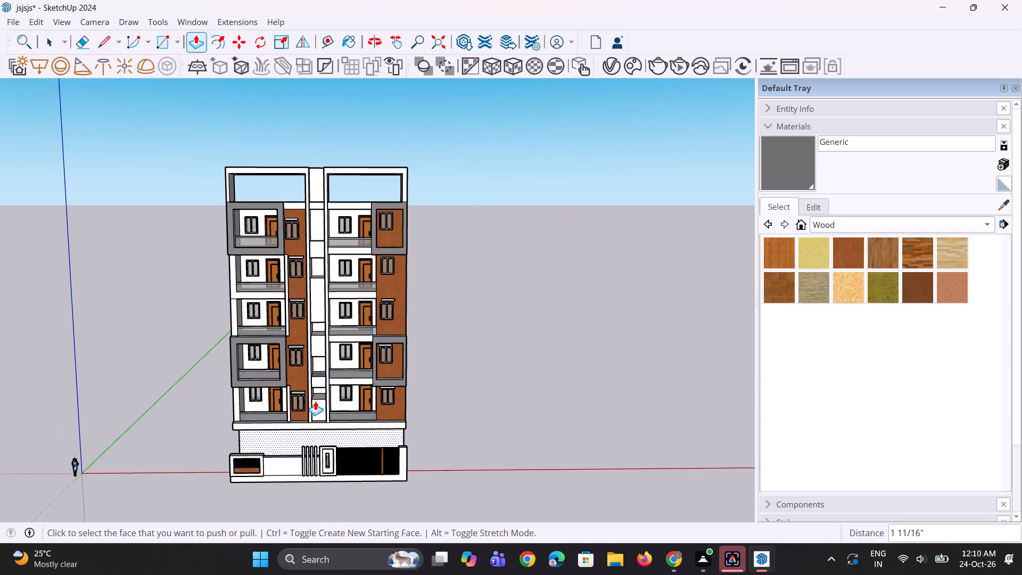
{"action": "scroll", "coordinate": [281, 454], "scroll_direction": "down", "scroll_amount": 1}
{"action": "scroll", "coordinate": [300, 260], "scroll_direction": "up", "scroll_amount": 5}
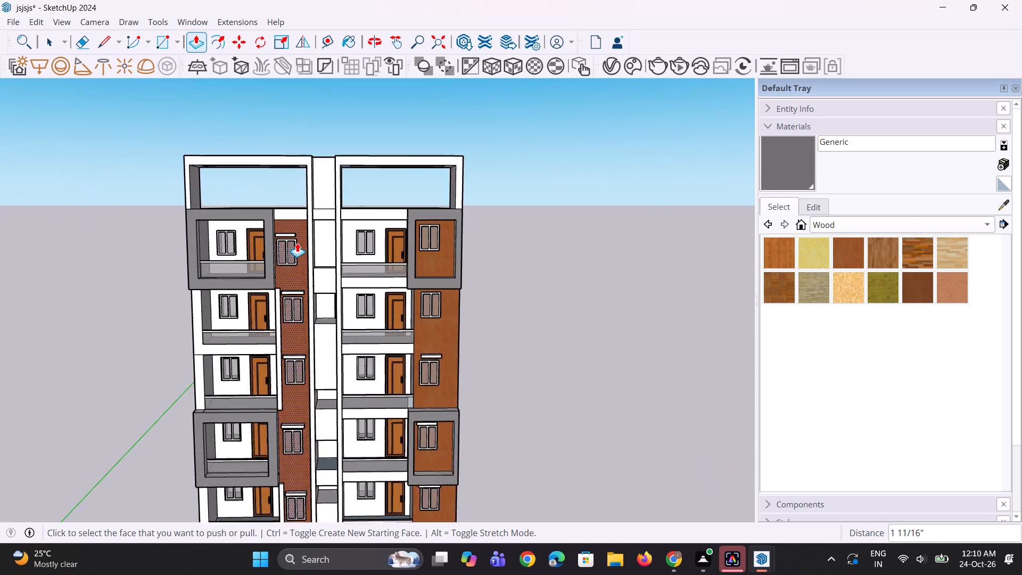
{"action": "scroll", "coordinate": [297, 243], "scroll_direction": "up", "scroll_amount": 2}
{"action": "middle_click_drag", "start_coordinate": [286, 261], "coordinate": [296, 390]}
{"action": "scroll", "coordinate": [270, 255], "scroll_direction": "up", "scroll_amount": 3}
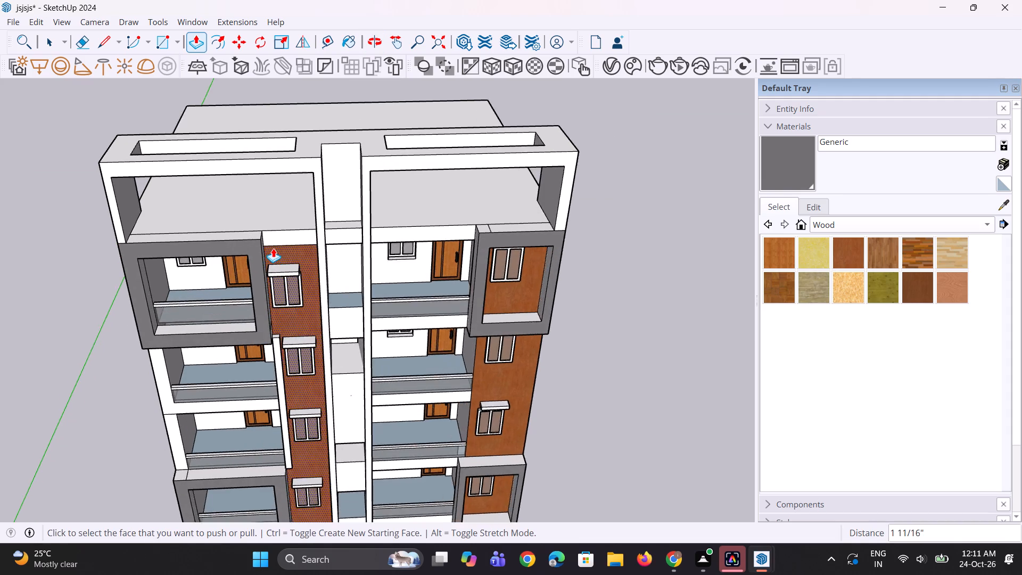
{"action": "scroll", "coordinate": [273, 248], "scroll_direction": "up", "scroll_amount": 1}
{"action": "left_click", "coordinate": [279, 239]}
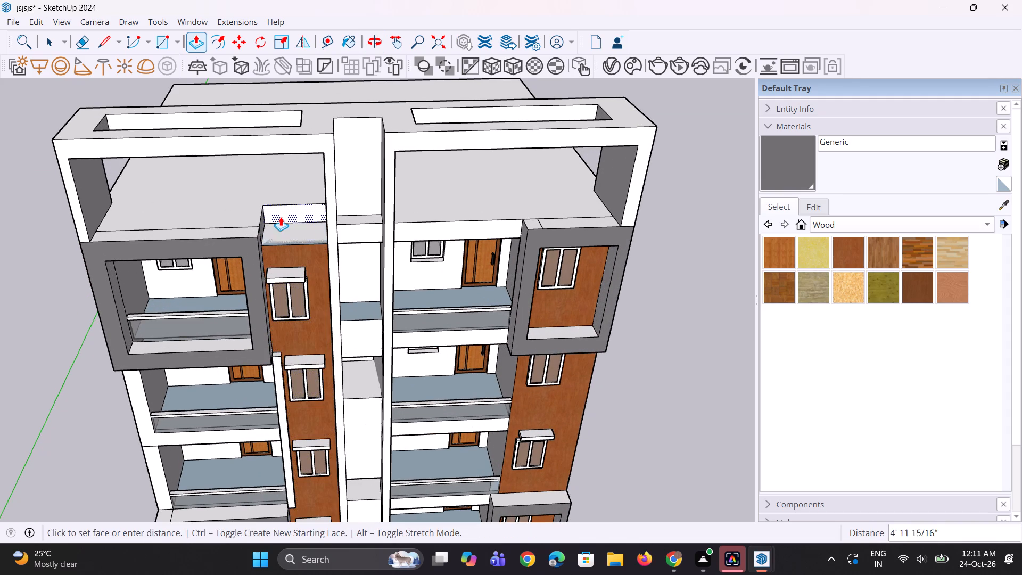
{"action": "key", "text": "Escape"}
Sample Wood Cherry Original from the wooden window strip and paint the white band above its top-floor window.
{"action": "scroll", "coordinate": [281, 217], "scroll_direction": "up", "scroll_amount": 7}
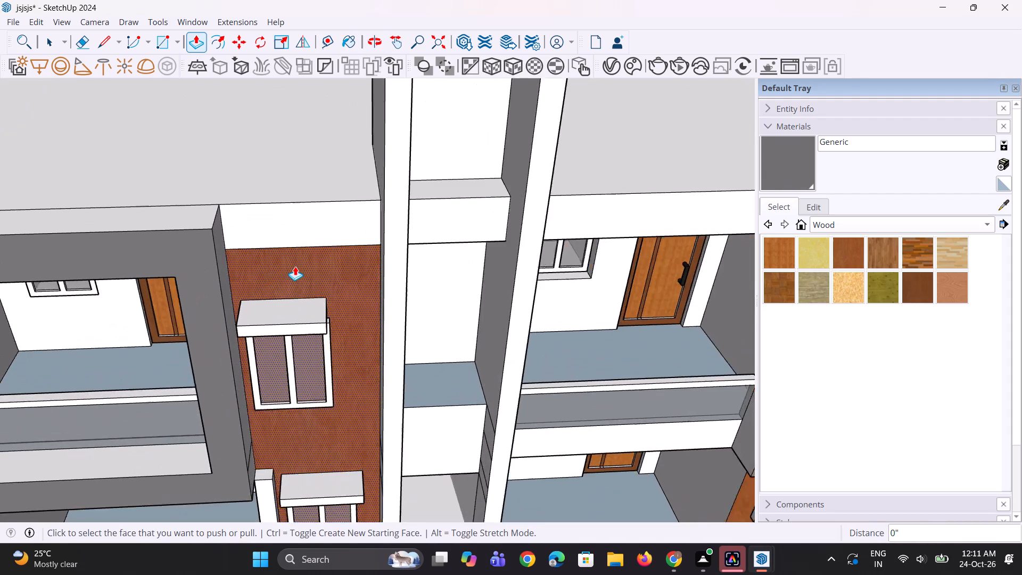
{"action": "scroll", "coordinate": [295, 266], "scroll_direction": "up", "scroll_amount": 3}
{"action": "middle_click_drag", "start_coordinate": [295, 268], "coordinate": [318, 198]}
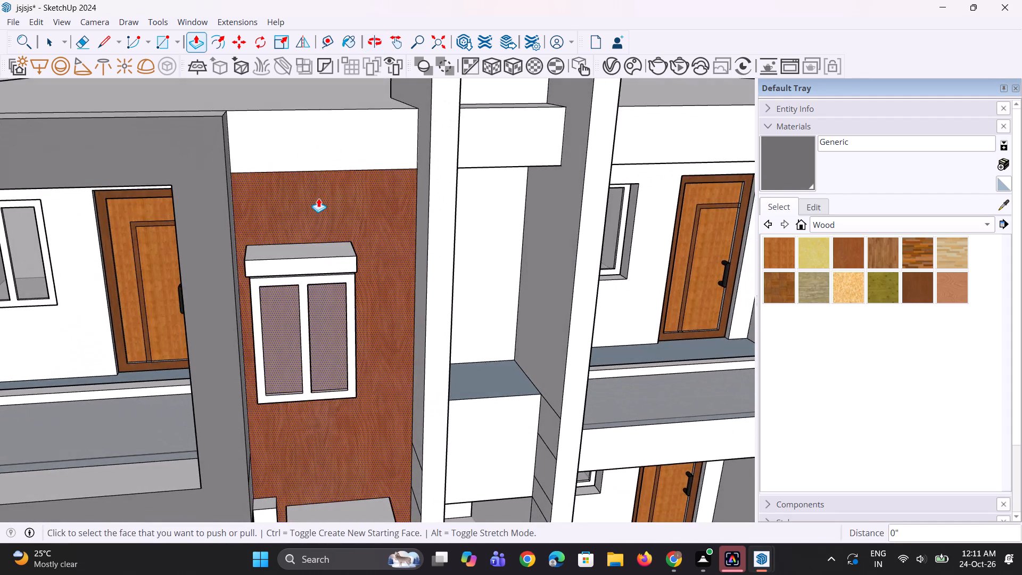
{"action": "scroll", "coordinate": [318, 198], "scroll_direction": "down", "scroll_amount": 4}
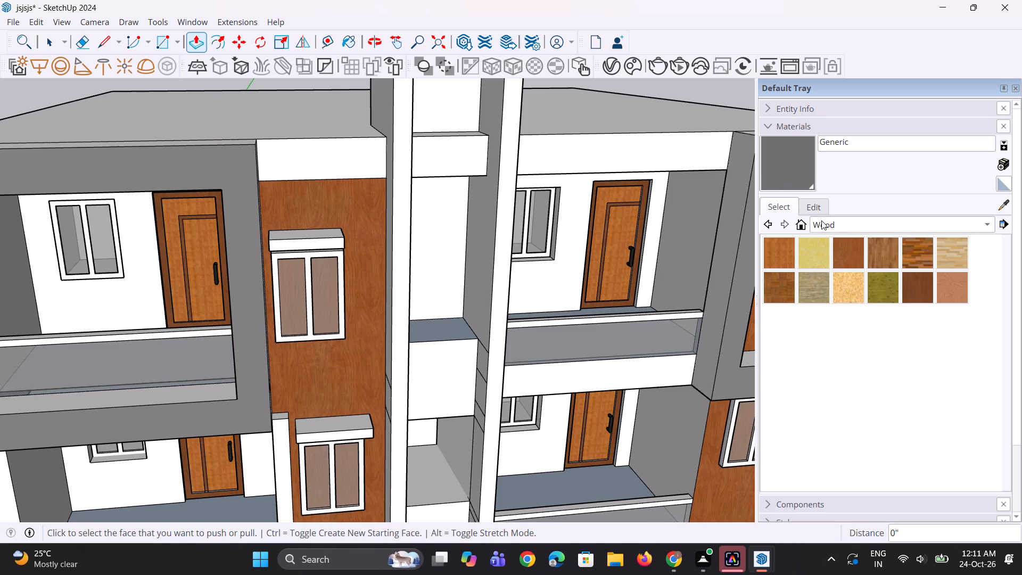
{"action": "left_click", "coordinate": [1004, 207]}
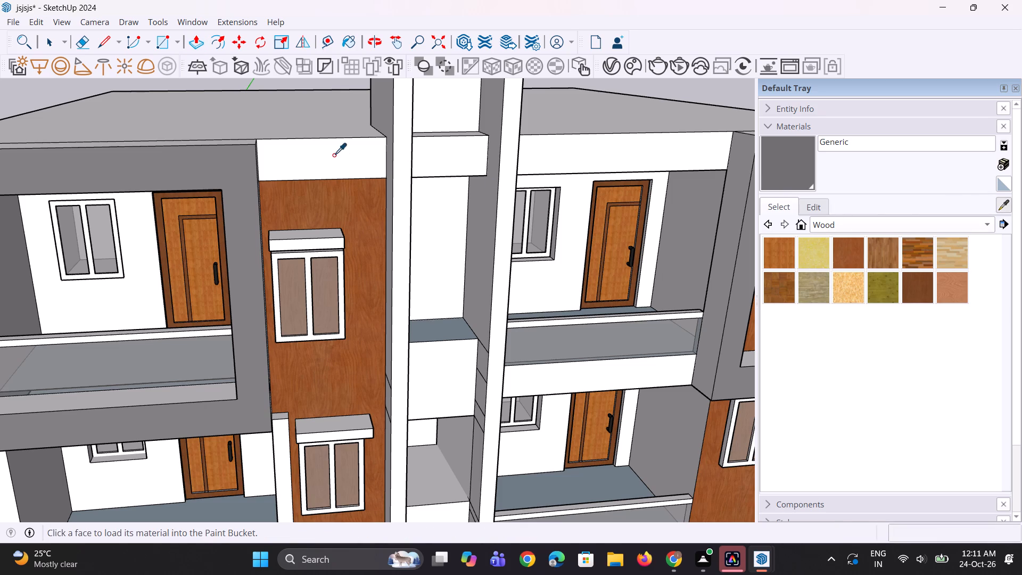
{"action": "left_click", "coordinate": [334, 155]}
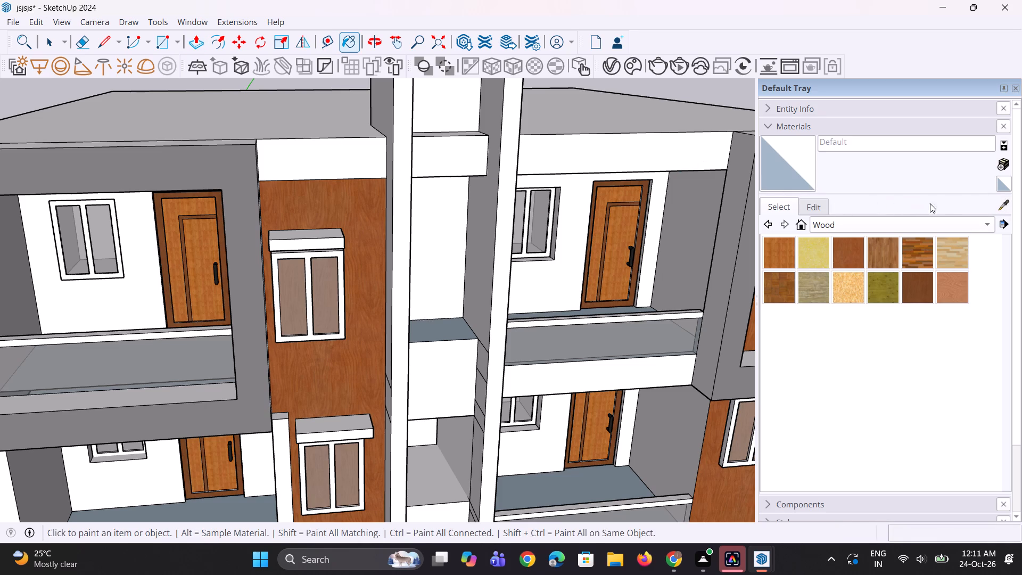
{"action": "left_click", "coordinate": [1002, 208]}
{"action": "left_click", "coordinate": [307, 233]}
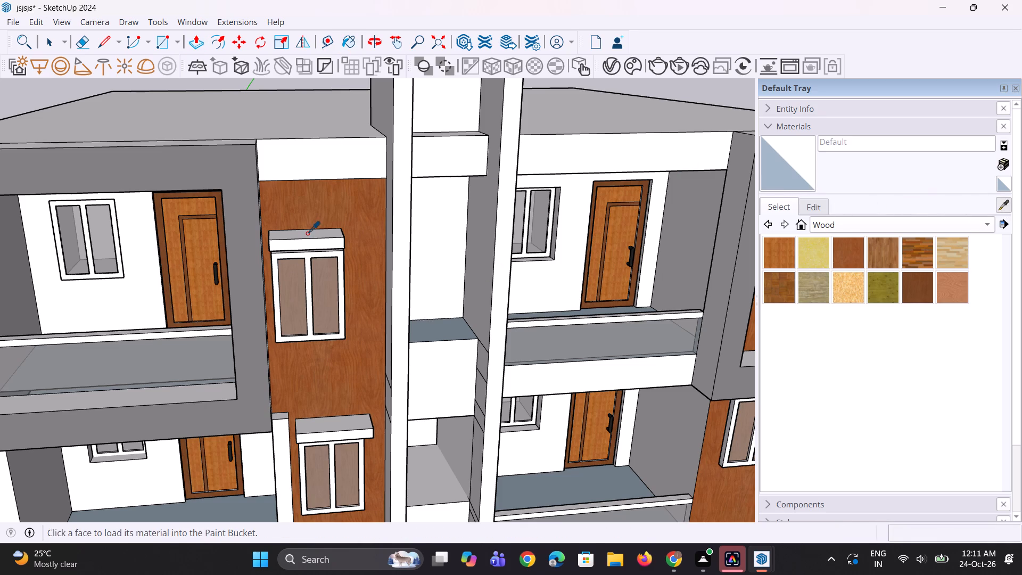
{"action": "left_click", "coordinate": [1000, 208]}
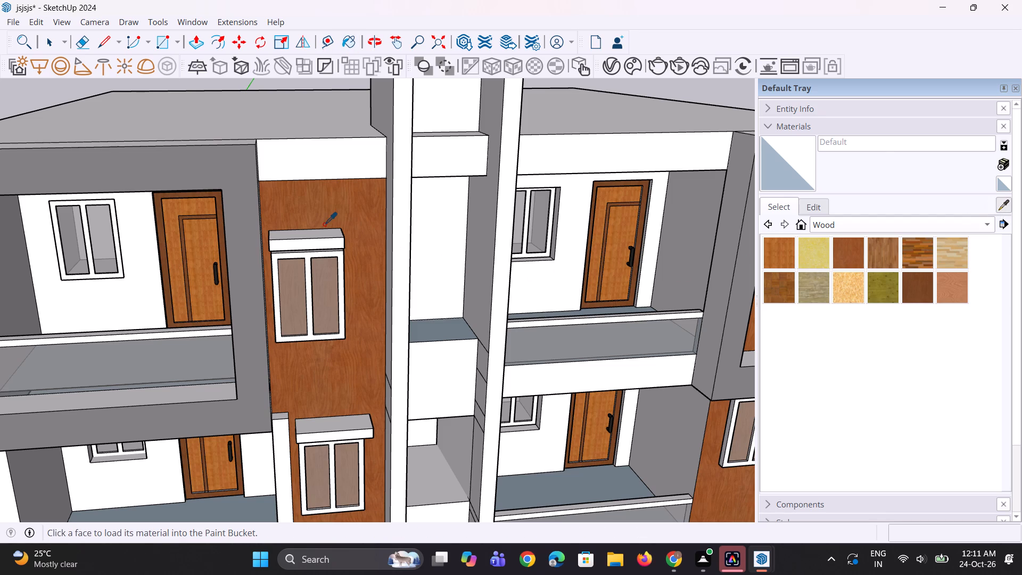
{"action": "left_click", "coordinate": [324, 224]}
{"action": "left_click", "coordinate": [352, 171]}
Copy the top front edge of the wooden strip 1' 10 1/4" back across the roof slab.
{"action": "middle_click_drag", "start_coordinate": [335, 215], "coordinate": [411, 368]}
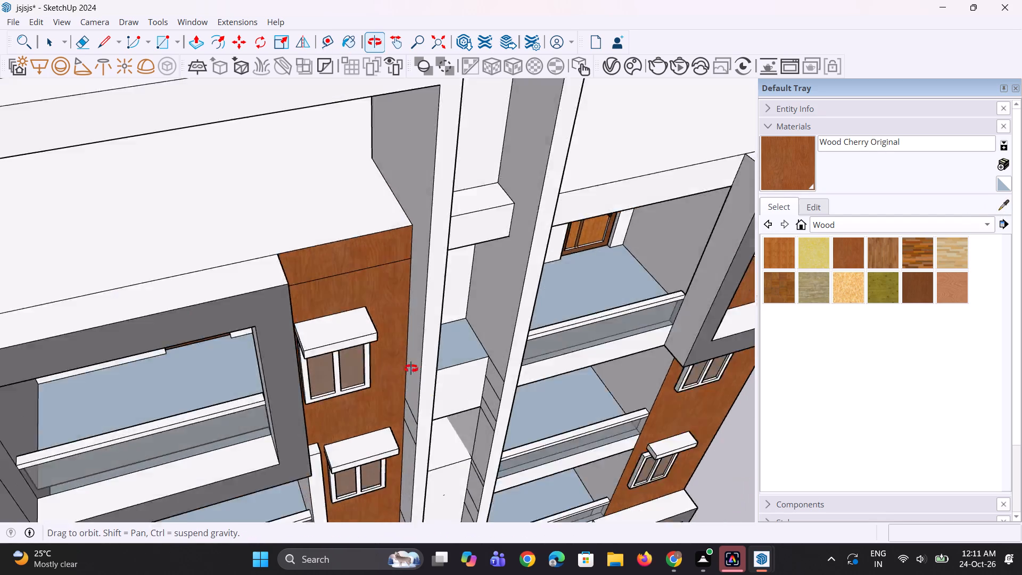
{"action": "middle_click_drag", "start_coordinate": [411, 368], "coordinate": [441, 348]}
{"action": "key", "text": "space"}
{"action": "key", "text": "space"}
{"action": "scroll", "coordinate": [401, 253], "scroll_direction": "up", "scroll_amount": 2}
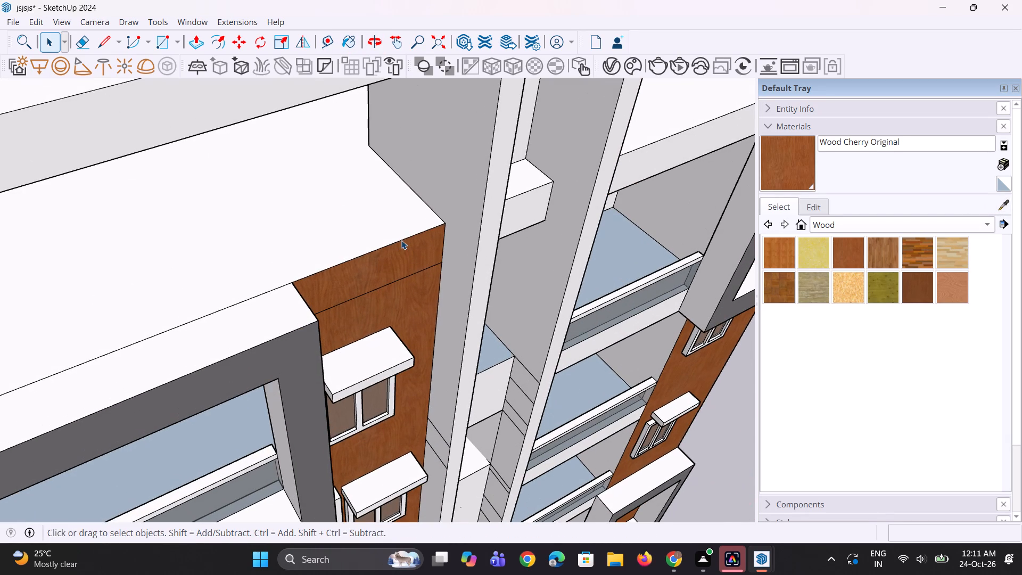
{"action": "left_click", "coordinate": [401, 241]}
{"action": "key", "text": "l"}
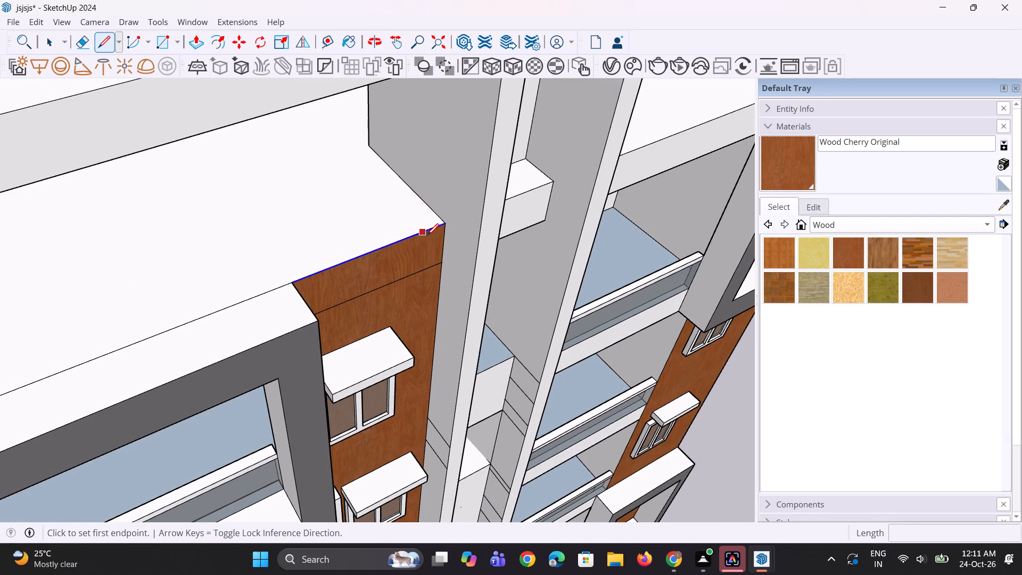
{"action": "left_click", "coordinate": [441, 225]}
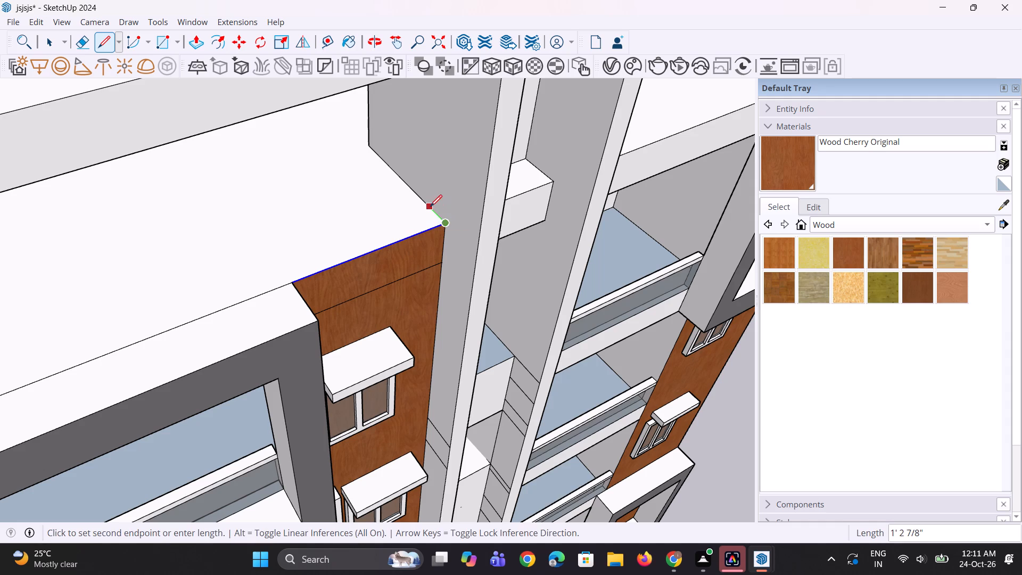
{"action": "key", "text": "space"}
{"action": "key", "text": "space"}
{"action": "key", "text": "m"}
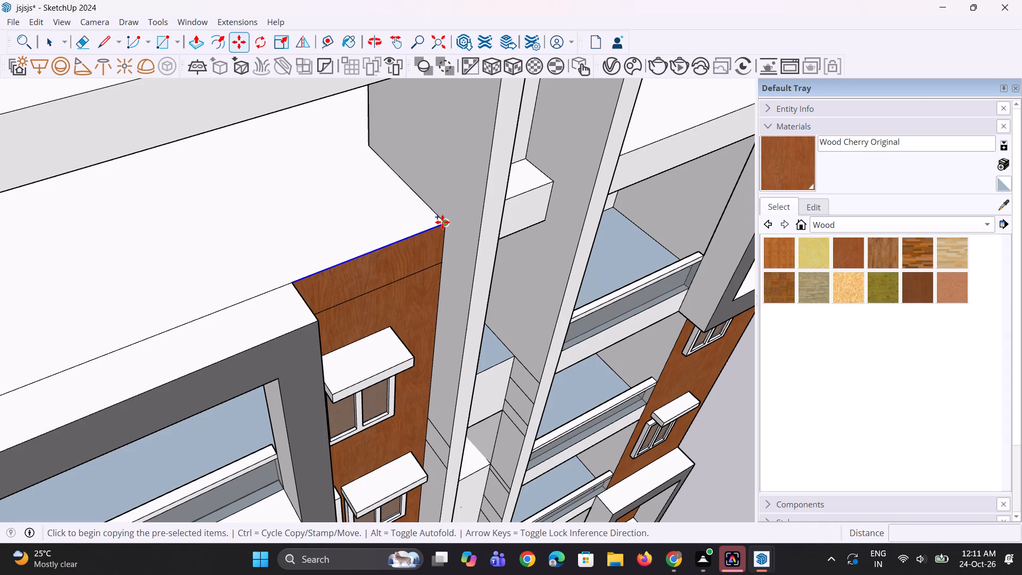
{"action": "left_click", "coordinate": [445, 222]}
{"action": "left_click", "coordinate": [424, 197]}
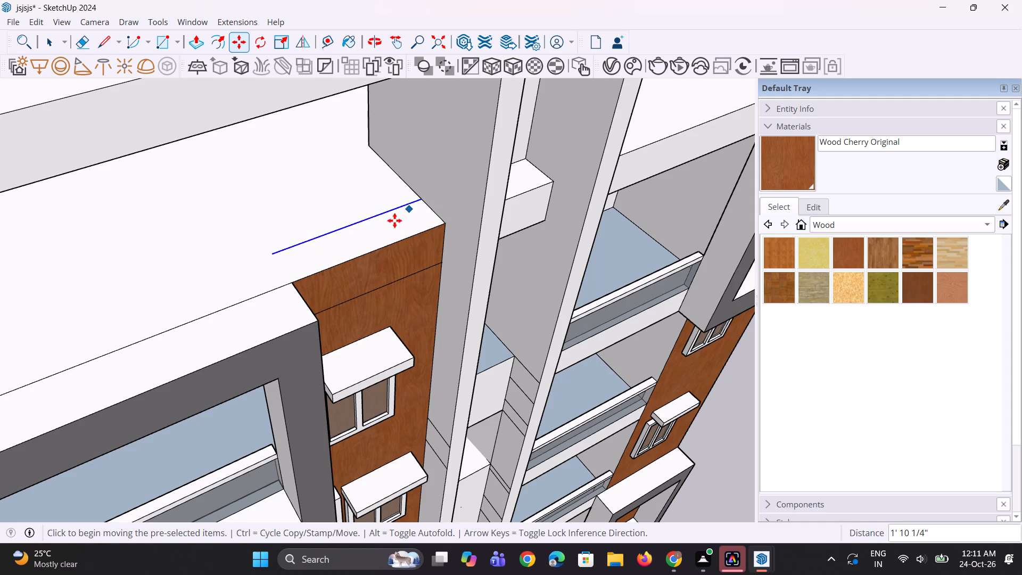
Draw a line from the front edge's corner to the open end of the copied edge, closing a strip on the roof.
{"action": "key", "text": "l"}
{"action": "left_click", "coordinate": [296, 281]}
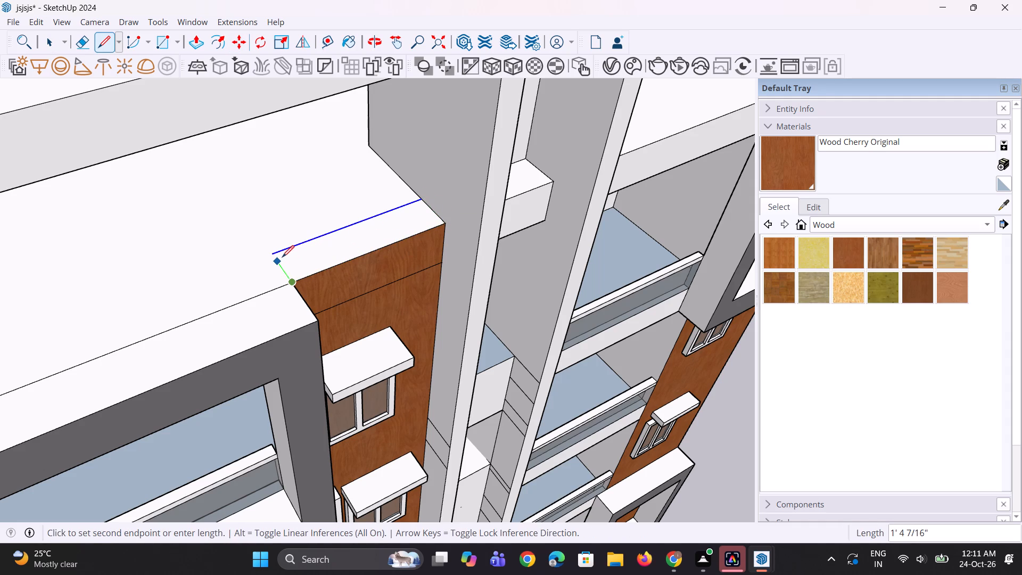
{"action": "left_click", "coordinate": [274, 251]}
{"action": "key", "text": "space"}
Erase the horizontal edge between the painted top band and the wooden wall face below it.
{"action": "scroll", "coordinate": [347, 309], "scroll_direction": "up", "scroll_amount": 1}
{"action": "middle_click_drag", "start_coordinate": [347, 307], "coordinate": [319, 266]}
{"action": "scroll", "coordinate": [319, 266], "scroll_direction": "up", "scroll_amount": 1}
{"action": "key", "text": "e"}
{"action": "left_click", "coordinate": [326, 242]}
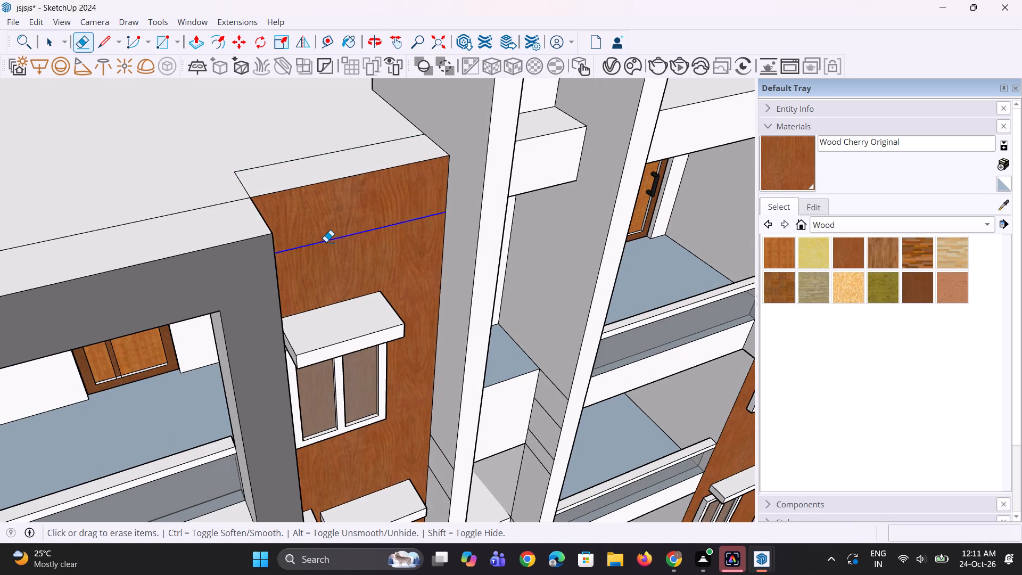
Extrude the roof strip behind the wooden wall face upward 3' 3 13/16" to extend it above the roof.
{"action": "scroll", "coordinate": [326, 290], "scroll_direction": "down", "scroll_amount": 2}
{"action": "key", "text": "p"}
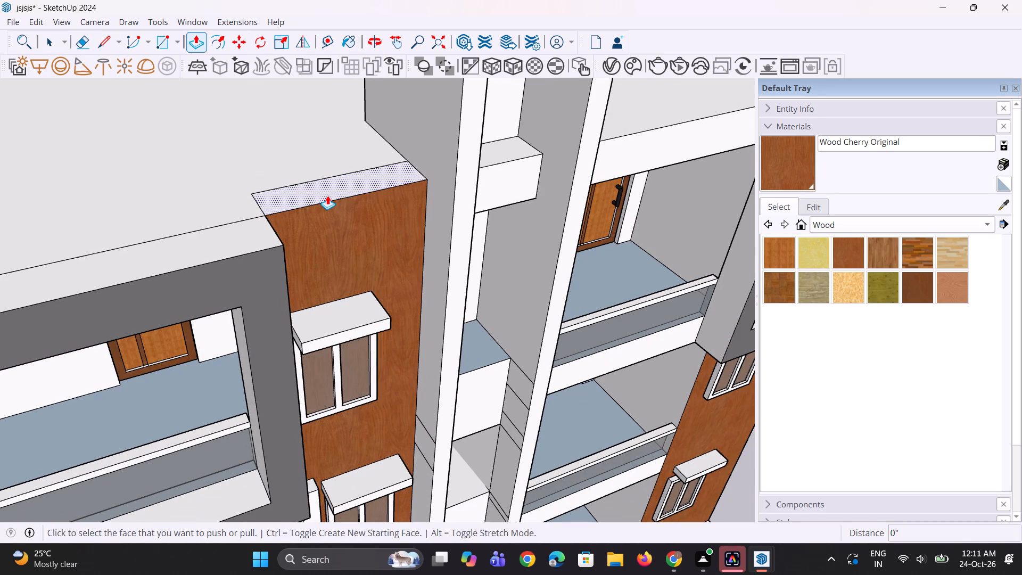
{"action": "left_click", "coordinate": [327, 195]}
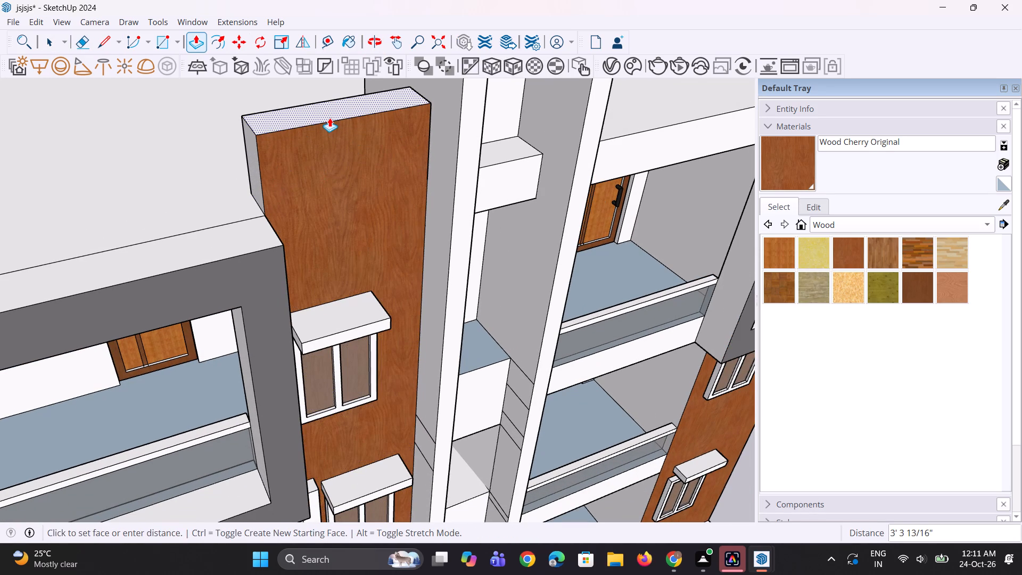
{"action": "left_click", "coordinate": [329, 118]}
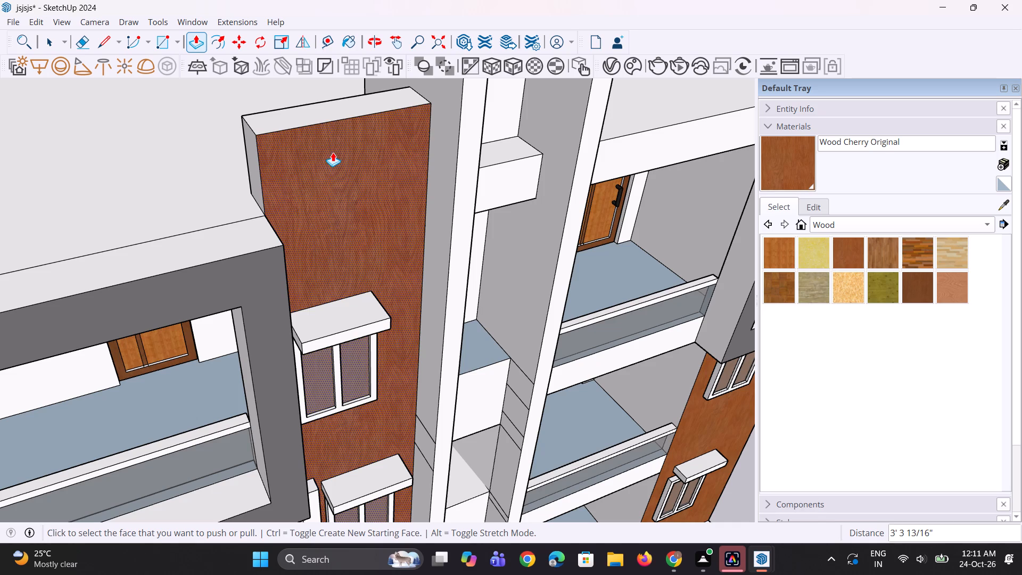
{"action": "scroll", "coordinate": [333, 152], "scroll_direction": "up", "scroll_amount": 2}
{"action": "scroll", "coordinate": [333, 153], "scroll_direction": "down", "scroll_amount": 9}
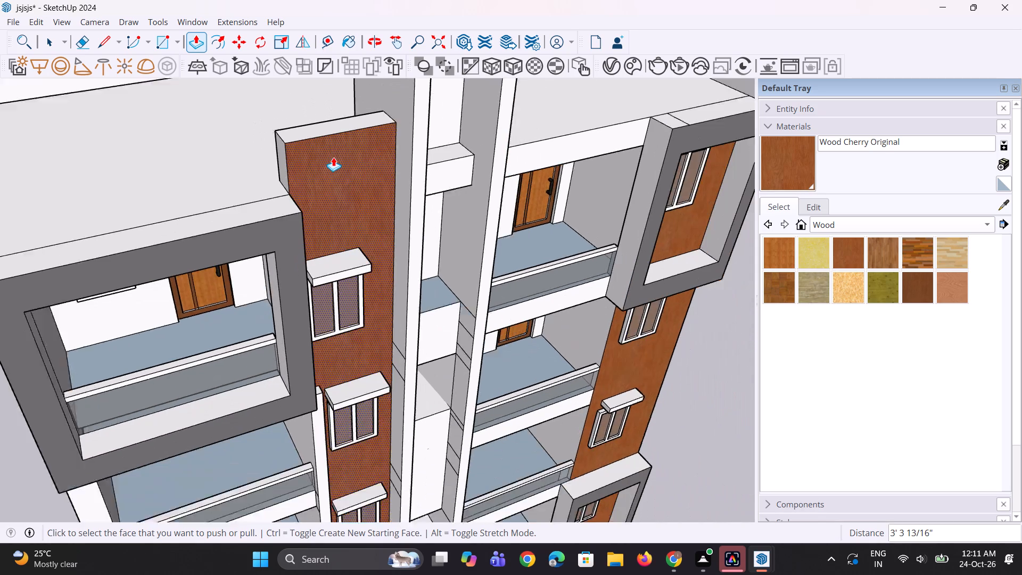
{"action": "middle_click_drag", "start_coordinate": [333, 157], "coordinate": [312, 128]}
{"action": "scroll", "coordinate": [308, 195], "scroll_direction": "down", "scroll_amount": 4}
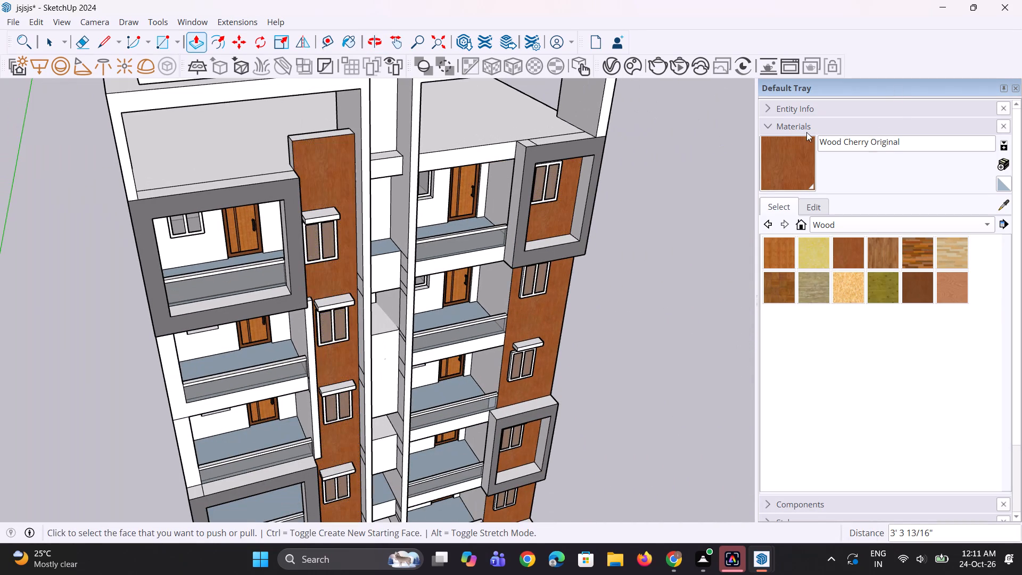
Paint the top and side faces of the raised wooden strip above the roof with Wood Cherry Original.
{"action": "left_click", "coordinate": [782, 159]}
{"action": "scroll", "coordinate": [399, 162], "scroll_direction": "up", "scroll_amount": 3}
{"action": "scroll", "coordinate": [326, 153], "scroll_direction": "up", "scroll_amount": 3}
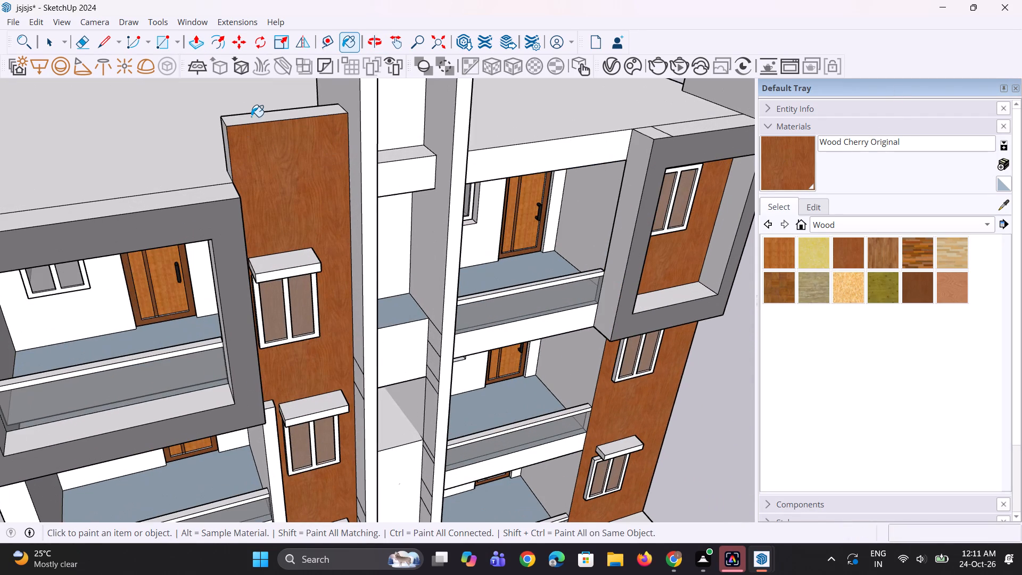
{"action": "left_click", "coordinate": [251, 117]}
{"action": "middle_click_drag", "start_coordinate": [240, 162], "coordinate": [298, 172]}
{"action": "left_click", "coordinate": [259, 168]}
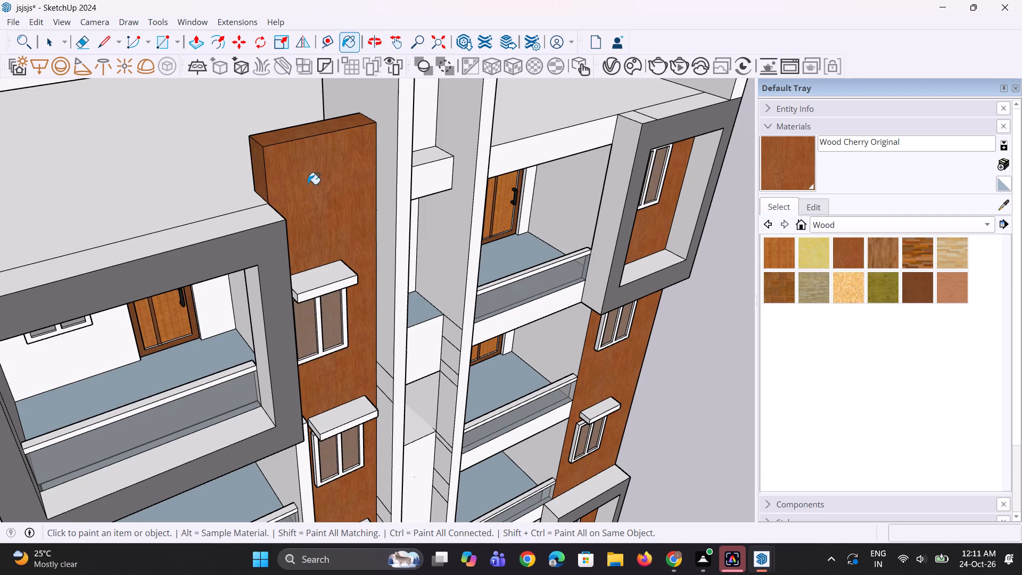
Erase the stray short edge across the top face of the upper grey frame on the building's right side.
{"action": "middle_click_drag", "start_coordinate": [315, 184], "coordinate": [177, 187]}
{"action": "scroll", "coordinate": [191, 166], "scroll_direction": "down", "scroll_amount": 4}
{"action": "middle_click_drag", "start_coordinate": [323, 227], "coordinate": [337, 175]}
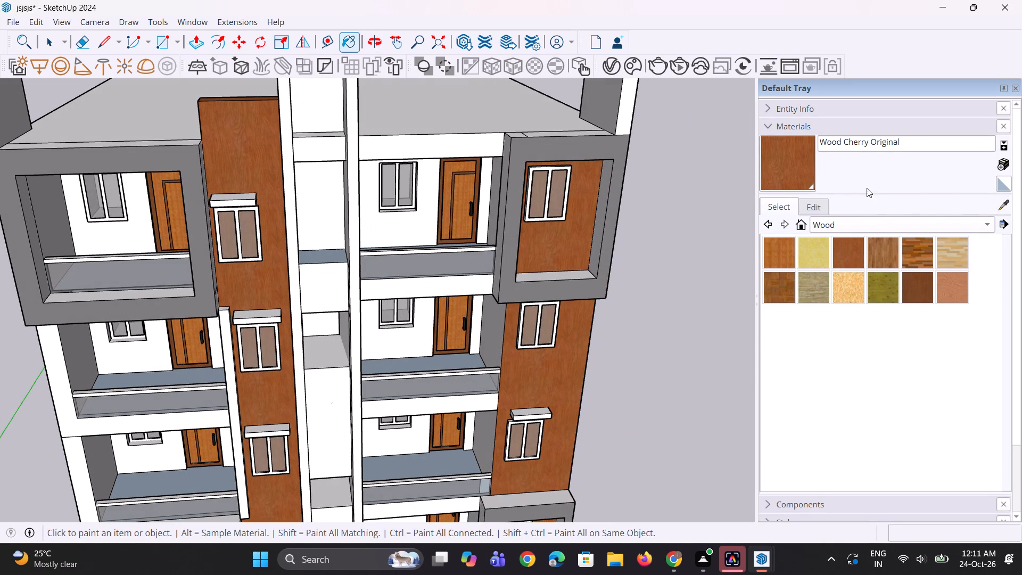
{"action": "key", "text": "e"}
{"action": "middle_click_drag", "start_coordinate": [604, 277], "coordinate": [592, 377]}
{"action": "scroll", "coordinate": [548, 226], "scroll_direction": "up", "scroll_amount": 4}
{"action": "left_click_drag", "start_coordinate": [533, 196], "coordinate": [527, 196]}
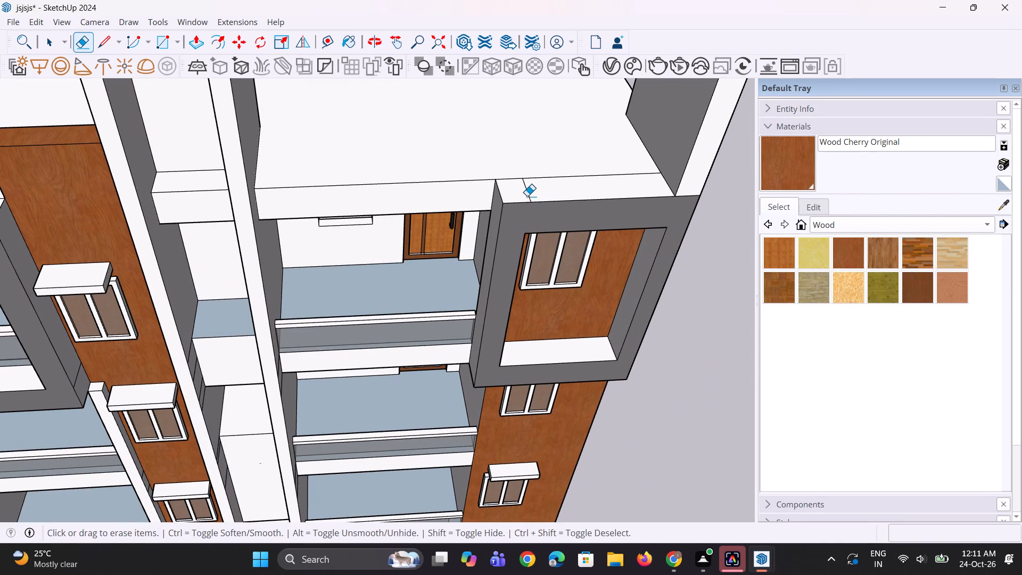
{"action": "left_click_drag", "start_coordinate": [527, 196], "coordinate": [520, 198]}
{"action": "scroll", "coordinate": [460, 252], "scroll_direction": "up", "scroll_amount": 1}
{"action": "middle_click_drag", "start_coordinate": [472, 245], "coordinate": [541, 210]}
{"action": "scroll", "coordinate": [532, 228], "scroll_direction": "down", "scroll_amount": 4}
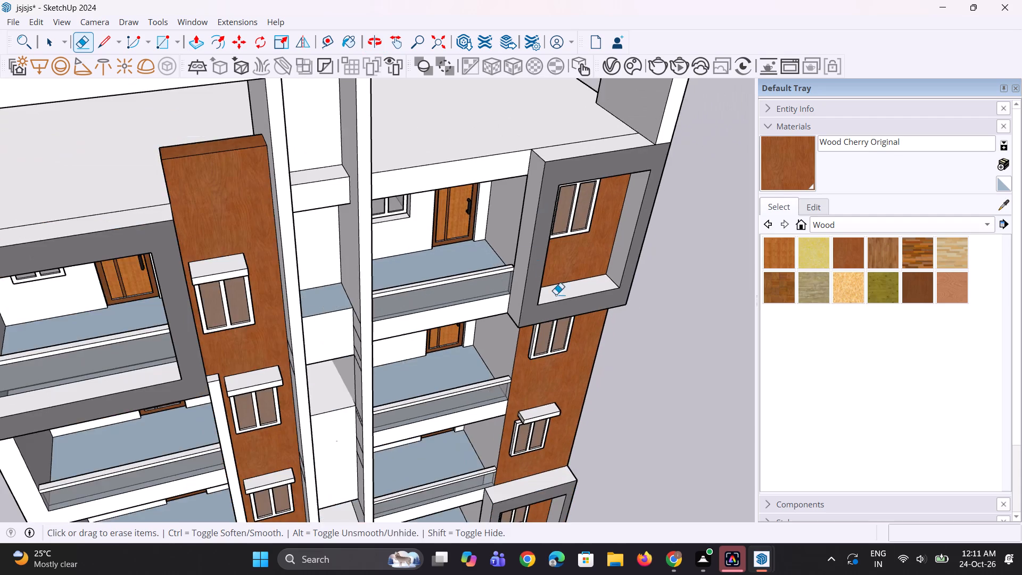
Erase the stray short edge across the top face of the lower grey balcony frame on the left side.
{"action": "middle_click_drag", "start_coordinate": [556, 294], "coordinate": [540, 196]}
{"action": "scroll", "coordinate": [528, 193], "scroll_direction": "down", "scroll_amount": 5}
{"action": "middle_click_drag", "start_coordinate": [528, 193], "coordinate": [437, 252]}
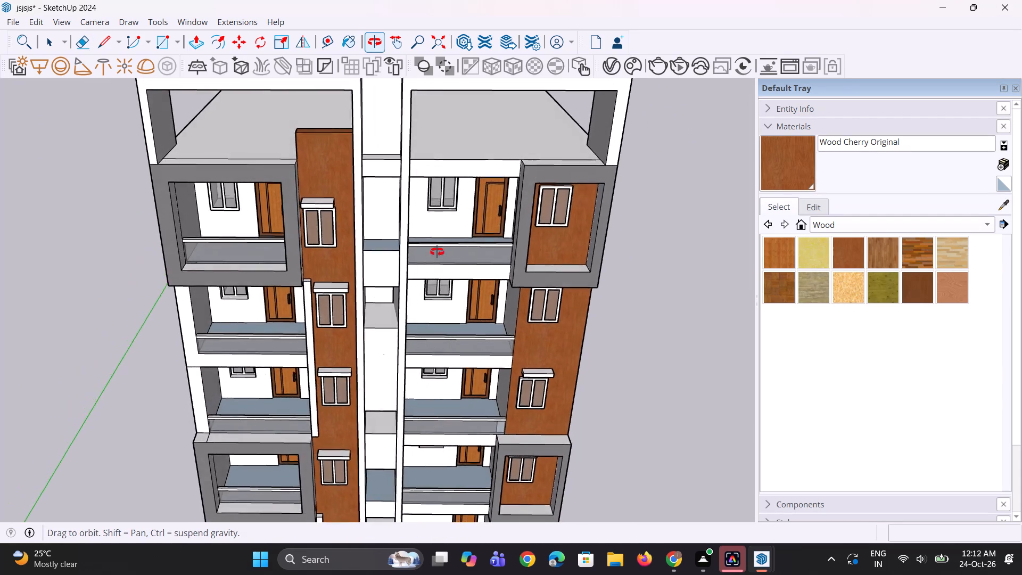
{"action": "middle_click_drag", "start_coordinate": [437, 252], "coordinate": [422, 257]}
{"action": "scroll", "coordinate": [203, 443], "scroll_direction": "up", "scroll_amount": 10}
{"action": "left_click_drag", "start_coordinate": [208, 417], "coordinate": [225, 420]}
Look over the building's front and side from several angles to check the frames and wooden strips.
{"action": "scroll", "coordinate": [225, 420], "scroll_direction": "down", "scroll_amount": 5}
{"action": "scroll", "coordinate": [228, 371], "scroll_direction": "down", "scroll_amount": 4}
{"action": "middle_click_drag", "start_coordinate": [192, 314], "coordinate": [260, 267]}
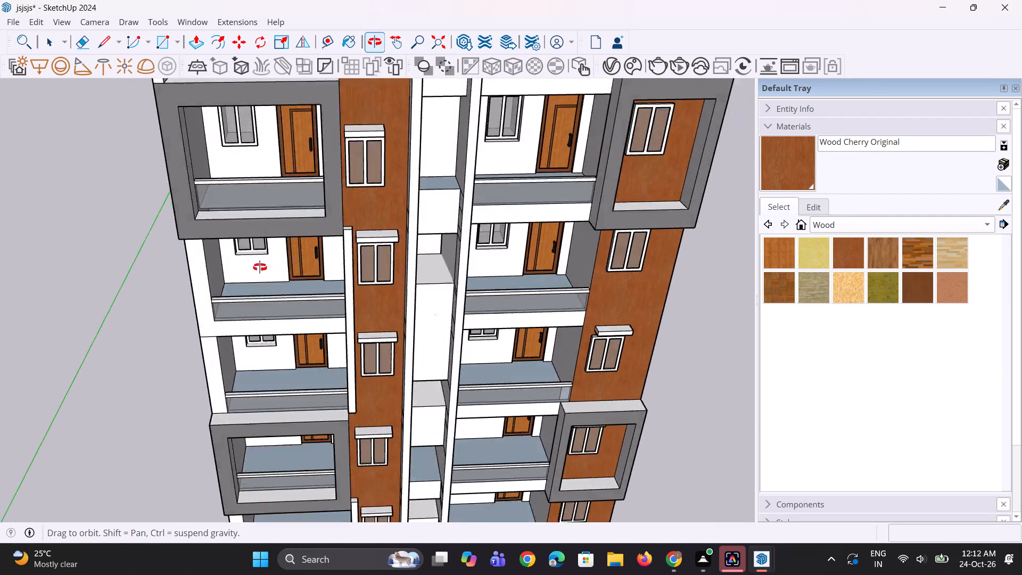
{"action": "middle_click_drag", "start_coordinate": [260, 267], "coordinate": [282, 178]}
{"action": "scroll", "coordinate": [282, 178], "scroll_direction": "up", "scroll_amount": 1}
{"action": "scroll", "coordinate": [282, 178], "scroll_direction": "down", "scroll_amount": 9}
{"action": "middle_click_drag", "start_coordinate": [221, 367], "coordinate": [368, 357]}
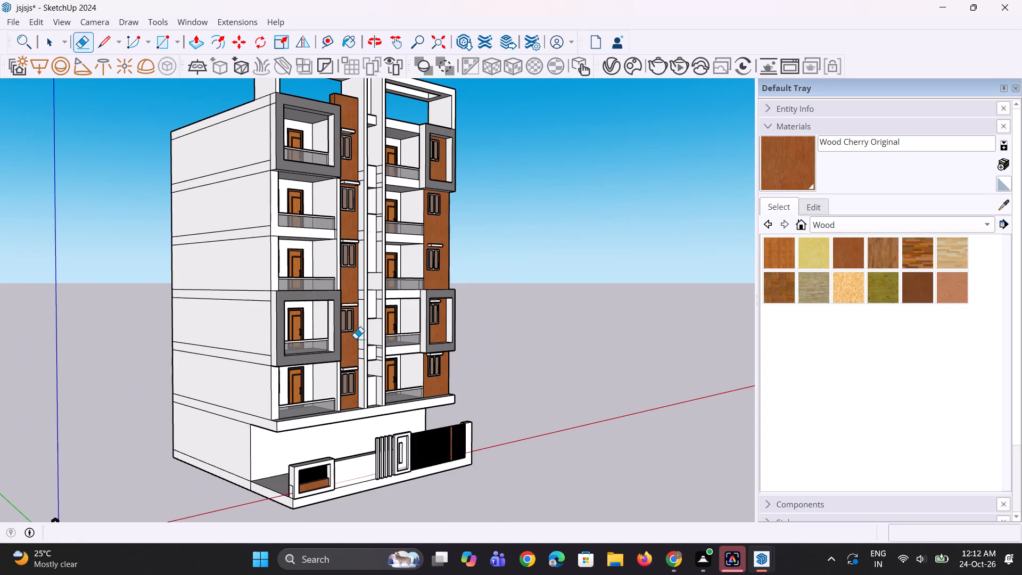
{"action": "scroll", "coordinate": [329, 319], "scroll_direction": "up", "scroll_amount": 2}
{"action": "middle_click_drag", "start_coordinate": [295, 386], "coordinate": [210, 330]}
{"action": "scroll", "coordinate": [285, 216], "scroll_direction": "up", "scroll_amount": 1}
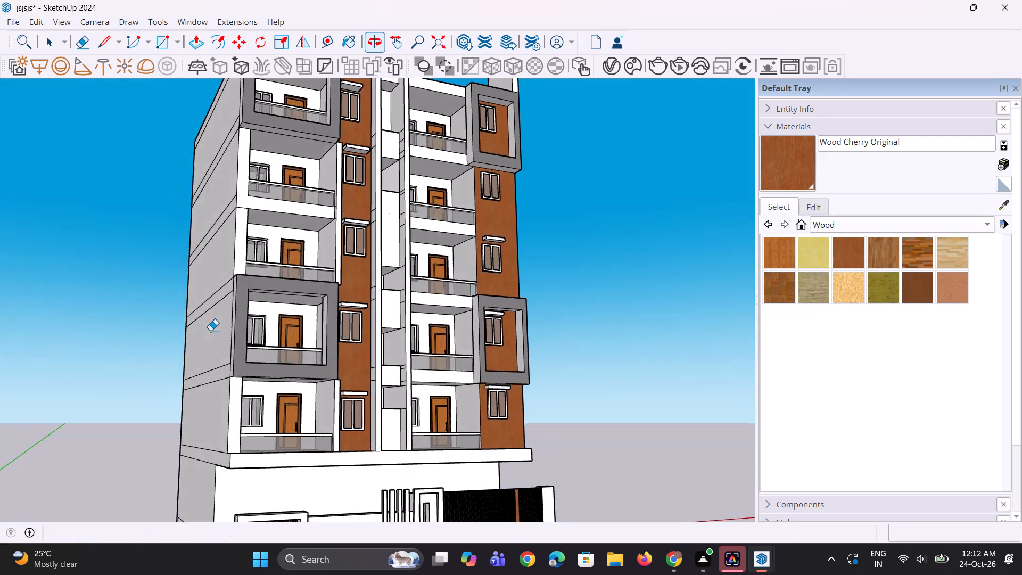
{"action": "scroll", "coordinate": [267, 310], "scroll_direction": "down", "scroll_amount": 5}
{"action": "middle_click_drag", "start_coordinate": [410, 345], "coordinate": [599, 190]}
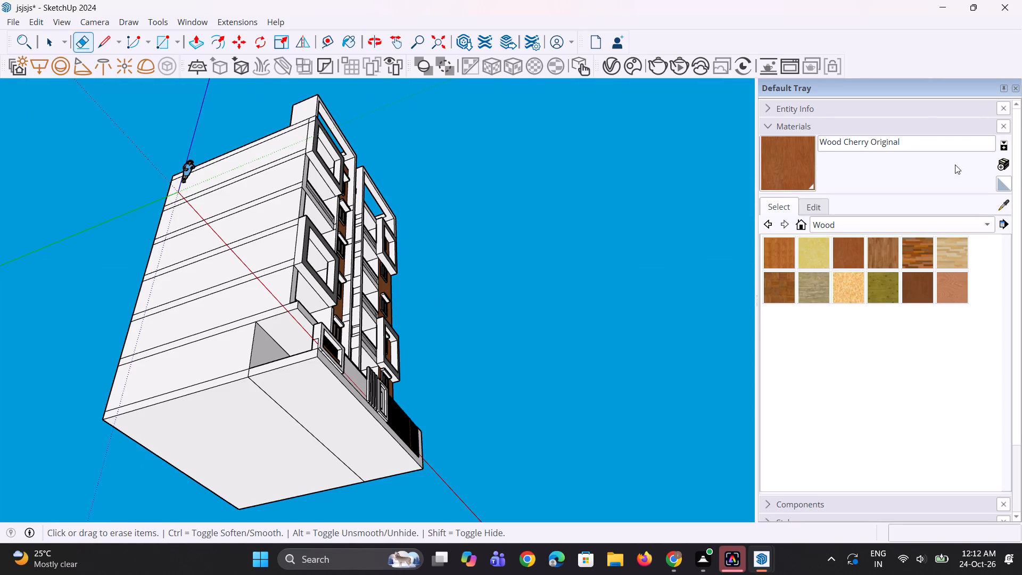
Sample the Generic grey from the lower left balcony frame and paint the frame's top and outer left faces with it.
{"action": "left_click", "coordinate": [997, 207]}
{"action": "middle_click_drag", "start_coordinate": [644, 215], "coordinate": [431, 274]}
{"action": "middle_click_drag", "start_coordinate": [368, 285], "coordinate": [322, 426]}
{"action": "scroll", "coordinate": [316, 372], "scroll_direction": "up", "scroll_amount": 5}
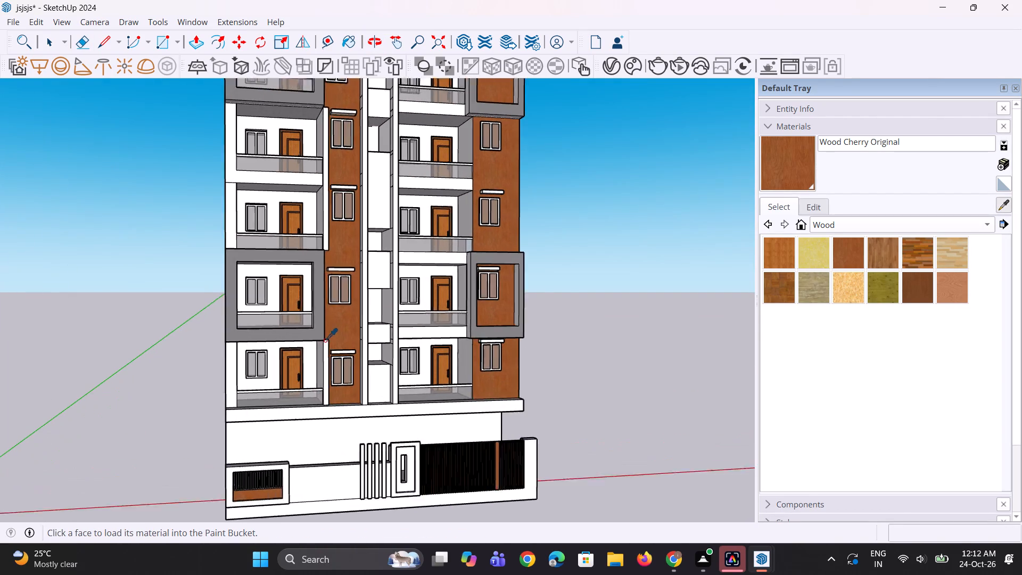
{"action": "scroll", "coordinate": [325, 340], "scroll_direction": "up", "scroll_amount": 1}
{"action": "left_click", "coordinate": [294, 328]}
{"action": "scroll", "coordinate": [186, 215], "scroll_direction": "up", "scroll_amount": 2}
{"action": "scroll", "coordinate": [253, 216], "scroll_direction": "up", "scroll_amount": 3}
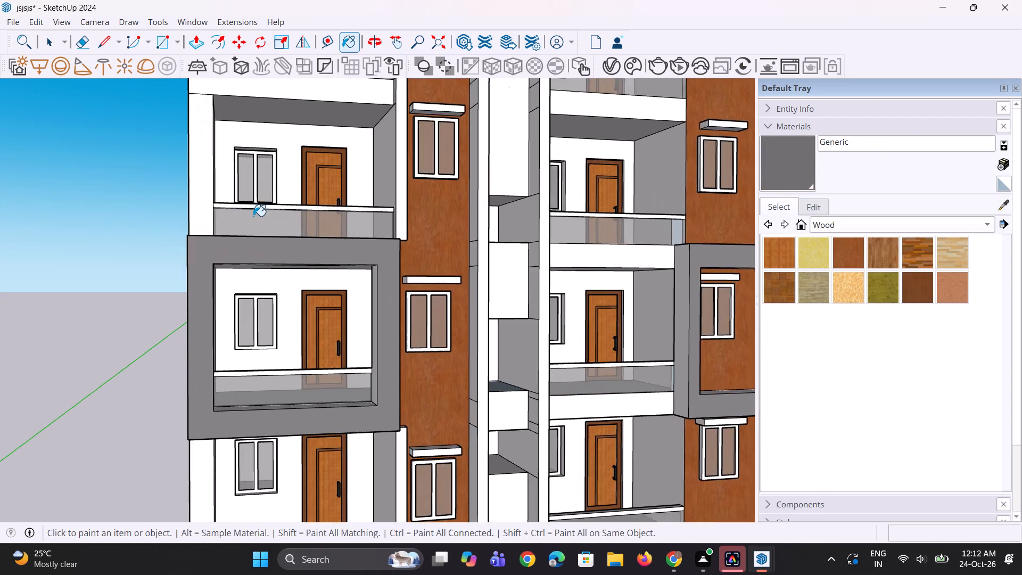
{"action": "middle_click_drag", "start_coordinate": [254, 269], "coordinate": [261, 371]}
{"action": "scroll", "coordinate": [194, 311], "scroll_direction": "up", "scroll_amount": 2}
{"action": "left_click", "coordinate": [207, 293]}
{"action": "scroll", "coordinate": [176, 338], "scroll_direction": "up", "scroll_amount": 1}
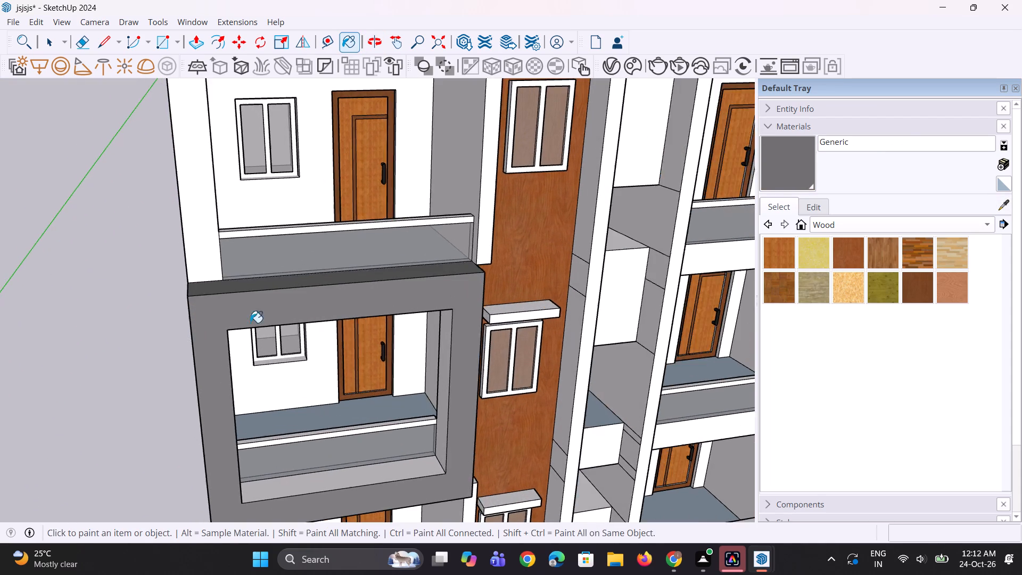
{"action": "middle_click_drag", "start_coordinate": [285, 313], "coordinate": [332, 300]}
{"action": "scroll", "coordinate": [229, 327], "scroll_direction": "up", "scroll_amount": 1}
{"action": "left_click", "coordinate": [222, 318]}
{"action": "scroll", "coordinate": [398, 313], "scroll_direction": "down", "scroll_amount": 2}
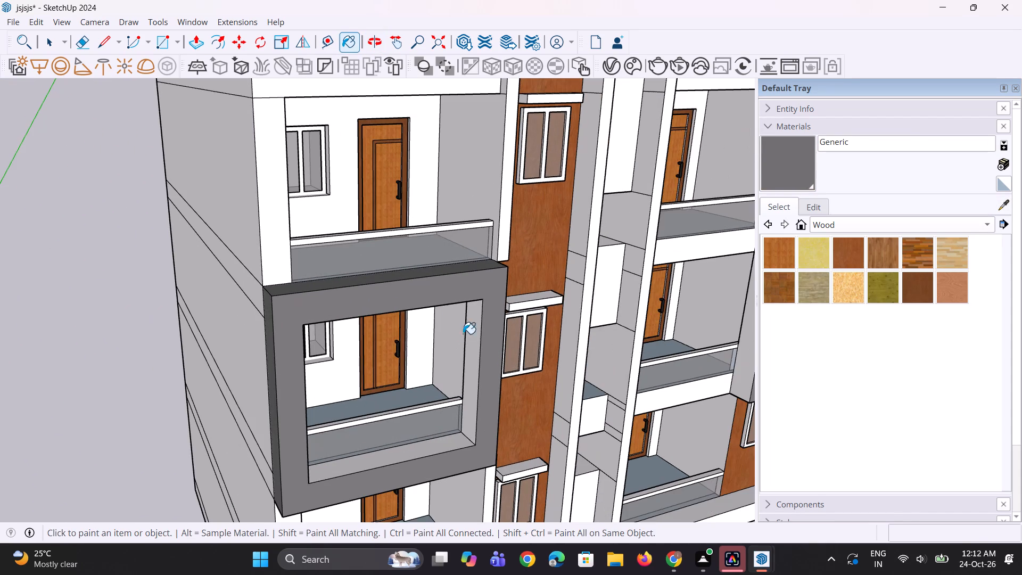
Paint the inner right, bottom and left faces of the lower left balcony frame with the Generic grey.
{"action": "middle_click", "coordinate": [463, 334]}
{"action": "left_click", "coordinate": [473, 357]}
{"action": "left_click", "coordinate": [459, 442]}
{"action": "middle_click_drag", "start_coordinate": [459, 442], "coordinate": [257, 418]}
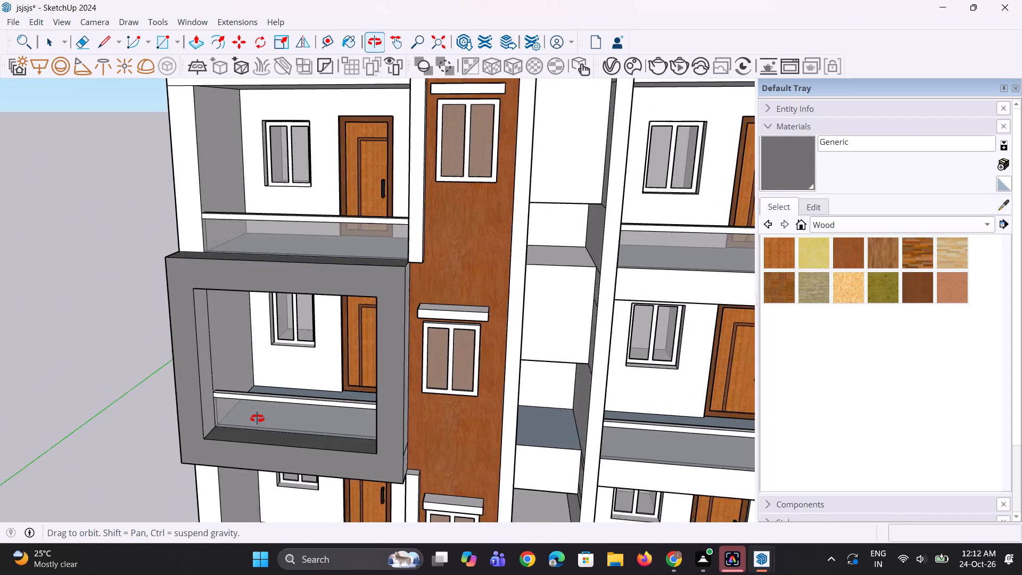
{"action": "middle_click_drag", "start_coordinate": [257, 418], "coordinate": [240, 407]}
{"action": "left_click", "coordinate": [195, 374]}
Paint the outer right faces and the underside of the lower left balcony frame with the Generic grey.
{"action": "middle_click_drag", "start_coordinate": [231, 430], "coordinate": [262, 378]}
{"action": "scroll", "coordinate": [262, 378], "scroll_direction": "up", "scroll_amount": 1}
{"action": "scroll", "coordinate": [385, 436], "scroll_direction": "up", "scroll_amount": 2}
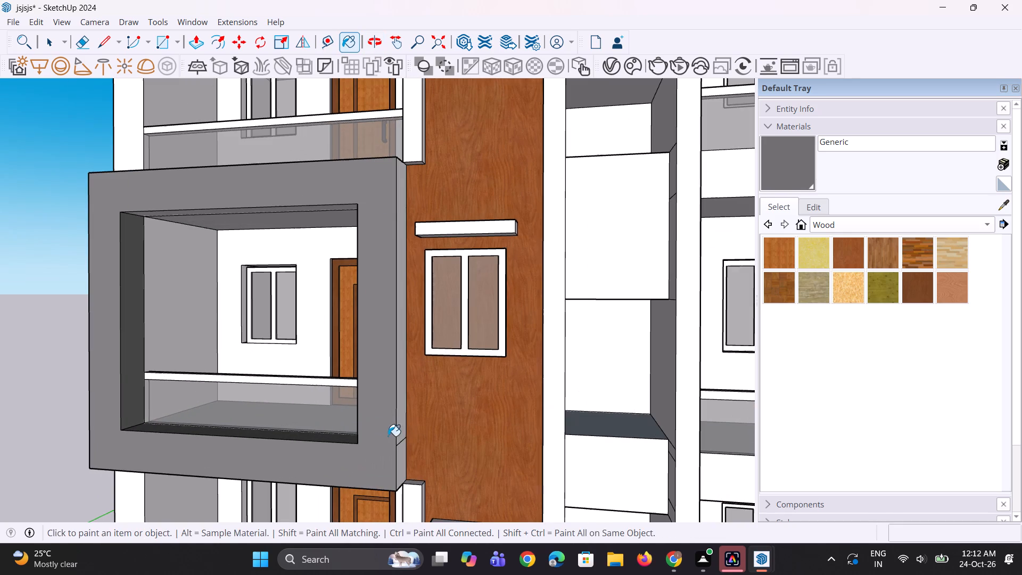
{"action": "left_click", "coordinate": [399, 433]}
{"action": "left_click", "coordinate": [399, 455]}
{"action": "scroll", "coordinate": [384, 366], "scroll_direction": "down", "scroll_amount": 5}
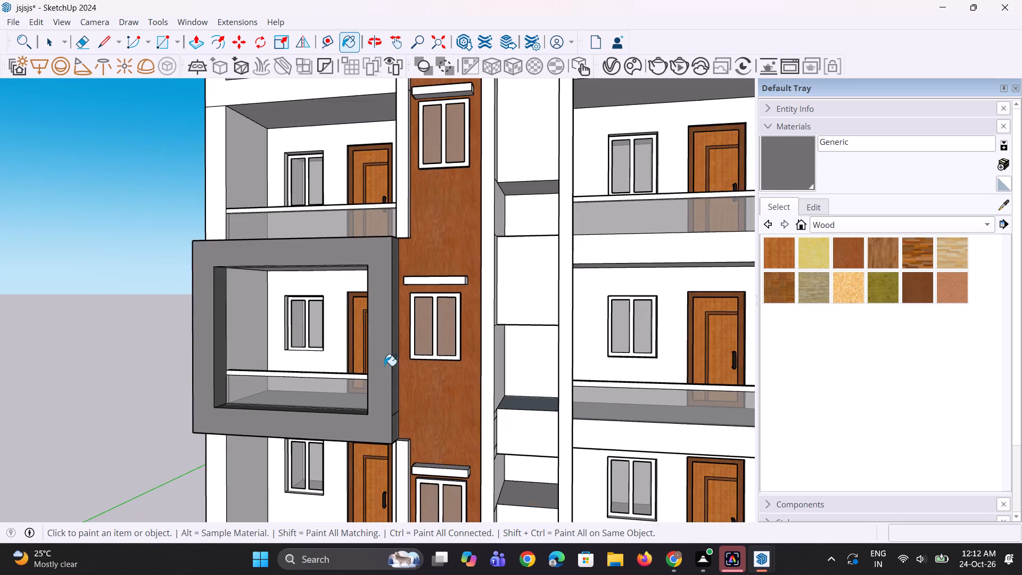
{"action": "middle_click_drag", "start_coordinate": [308, 449], "coordinate": [353, 308]}
{"action": "scroll", "coordinate": [307, 449], "scroll_direction": "up", "scroll_amount": 1}
{"action": "left_click", "coordinate": [353, 392]}
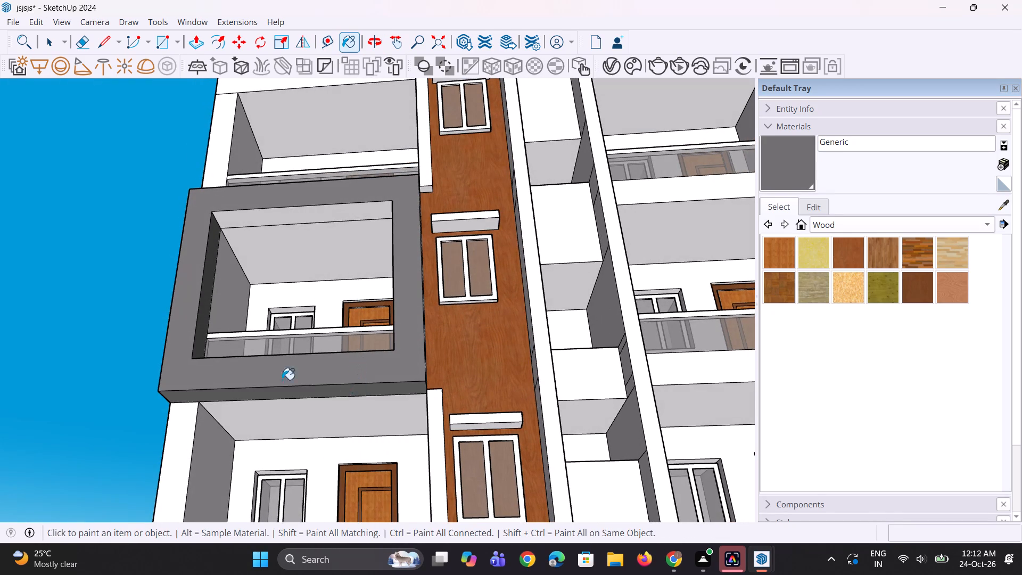
Paint the underside of the lower right window frame with the Generic grey.
{"action": "scroll", "coordinate": [269, 376], "scroll_direction": "down", "scroll_amount": 6}
{"action": "middle_click_drag", "start_coordinate": [446, 335], "coordinate": [449, 434]}
{"action": "scroll", "coordinate": [635, 419], "scroll_direction": "up", "scroll_amount": 6}
{"action": "middle_click_drag", "start_coordinate": [631, 414], "coordinate": [632, 380]}
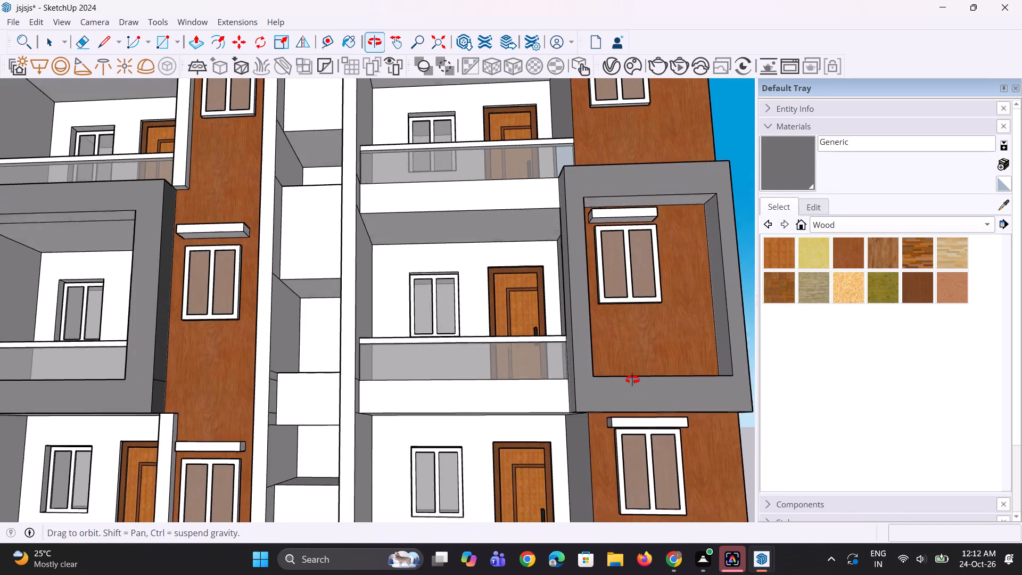
{"action": "middle_click_drag", "start_coordinate": [632, 380], "coordinate": [635, 349]}
{"action": "scroll", "coordinate": [625, 385], "scroll_direction": "up", "scroll_amount": 2}
{"action": "left_click", "coordinate": [620, 388]}
Paint the inner left, bottom, right and top faces of the lower right window frame with the Generic grey.
{"action": "middle_click_drag", "start_coordinate": [566, 364], "coordinate": [538, 482]}
{"action": "middle_click_drag", "start_coordinate": [552, 412], "coordinate": [330, 475]}
{"action": "scroll", "coordinate": [425, 438], "scroll_direction": "up", "scroll_amount": 1}
{"action": "left_click", "coordinate": [426, 437]}
{"action": "left_click", "coordinate": [428, 502]}
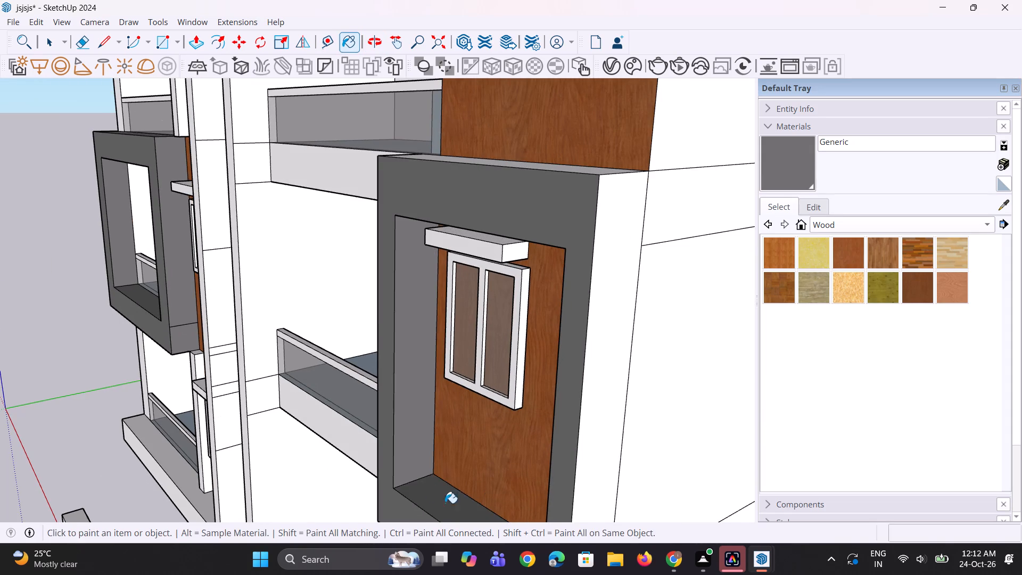
{"action": "scroll", "coordinate": [487, 500], "scroll_direction": "up", "scroll_amount": 1}
{"action": "middle_click_drag", "start_coordinate": [488, 500], "coordinate": [702, 453]}
{"action": "scroll", "coordinate": [404, 457], "scroll_direction": "down", "scroll_amount": 5}
{"action": "middle_click_drag", "start_coordinate": [501, 446], "coordinate": [565, 442]}
{"action": "scroll", "coordinate": [592, 417], "scroll_direction": "up", "scroll_amount": 3}
{"action": "left_click", "coordinate": [630, 397]}
{"action": "middle_click_drag", "start_coordinate": [585, 459], "coordinate": [559, 368]}
{"action": "scroll", "coordinate": [559, 368], "scroll_direction": "up", "scroll_amount": 1}
{"action": "scroll", "coordinate": [541, 234], "scroll_direction": "up", "scroll_amount": 2}
{"action": "left_click", "coordinate": [556, 186]}
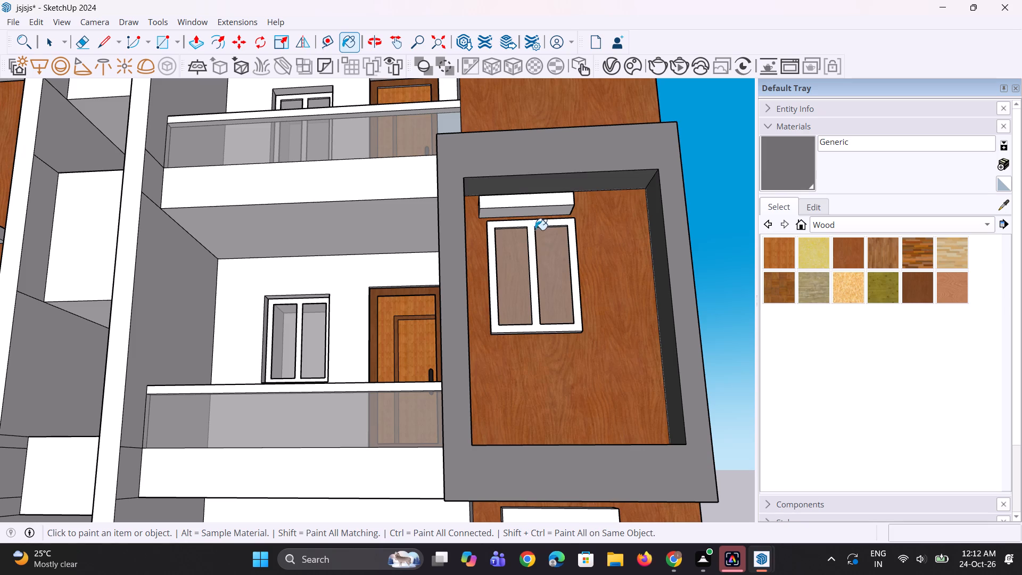
Paint both parts of the lower right window frame's outer right side with the Generic grey.
{"action": "scroll", "coordinate": [523, 242], "scroll_direction": "down", "scroll_amount": 5}
{"action": "middle_click_drag", "start_coordinate": [664, 84], "coordinate": [617, 66]}
{"action": "scroll", "coordinate": [788, 29], "scroll_direction": "up", "scroll_amount": 1}
{"action": "scroll", "coordinate": [528, 172], "scroll_direction": "down", "scroll_amount": 5}
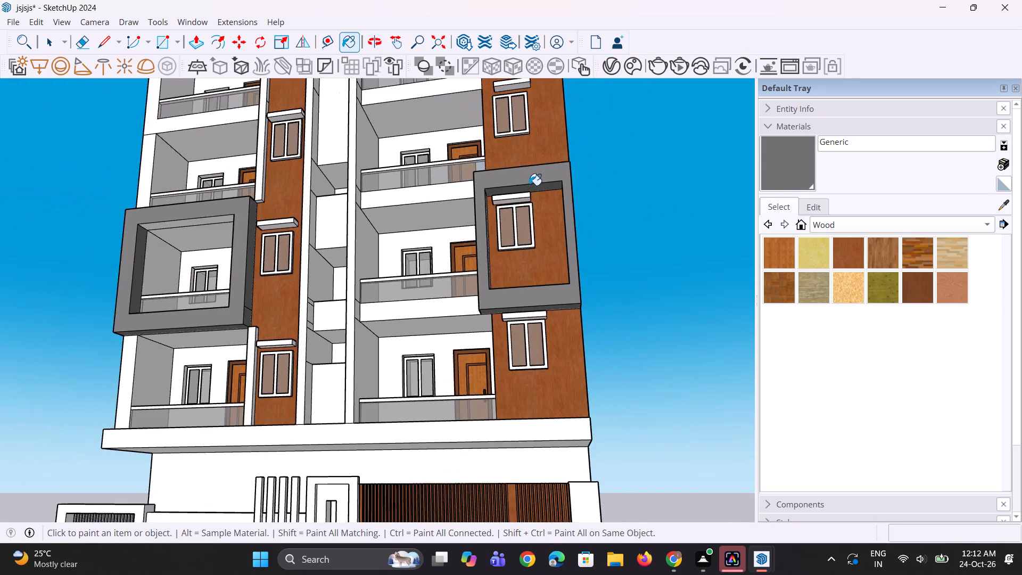
{"action": "middle_click_drag", "start_coordinate": [533, 185], "coordinate": [304, 281]}
{"action": "scroll", "coordinate": [396, 257], "scroll_direction": "up", "scroll_amount": 2}
{"action": "left_click", "coordinate": [443, 259]}
{"action": "scroll", "coordinate": [345, 282], "scroll_direction": "up", "scroll_amount": 1}
{"action": "middle_click_drag", "start_coordinate": [345, 282], "coordinate": [334, 243]}
{"action": "scroll", "coordinate": [405, 324], "scroll_direction": "up", "scroll_amount": 2}
{"action": "left_click", "coordinate": [454, 325]}
Paint the outer left side and the top face of the lower right window frame with the Generic grey.
{"action": "scroll", "coordinate": [360, 318], "scroll_direction": "up", "scroll_amount": 1}
{"action": "middle_click_drag", "start_coordinate": [360, 318], "coordinate": [647, 309]}
{"action": "scroll", "coordinate": [563, 297], "scroll_direction": "up", "scroll_amount": 4}
{"action": "middle_click_drag", "start_coordinate": [562, 297], "coordinate": [660, 307]}
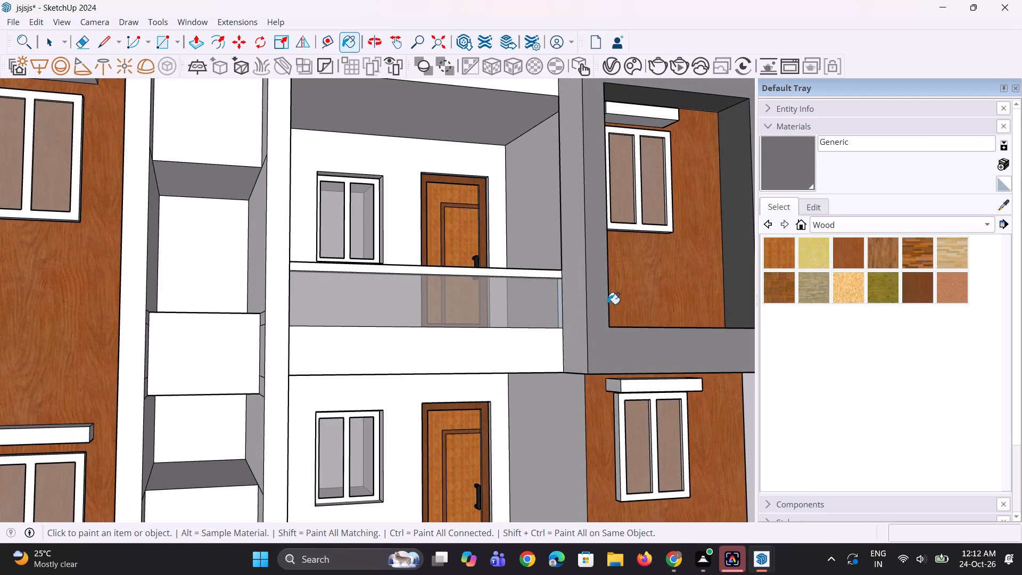
{"action": "left_click", "coordinate": [579, 314]}
{"action": "middle_click_drag", "start_coordinate": [576, 310], "coordinate": [509, 393]}
{"action": "scroll", "coordinate": [491, 294], "scroll_direction": "down", "scroll_amount": 2}
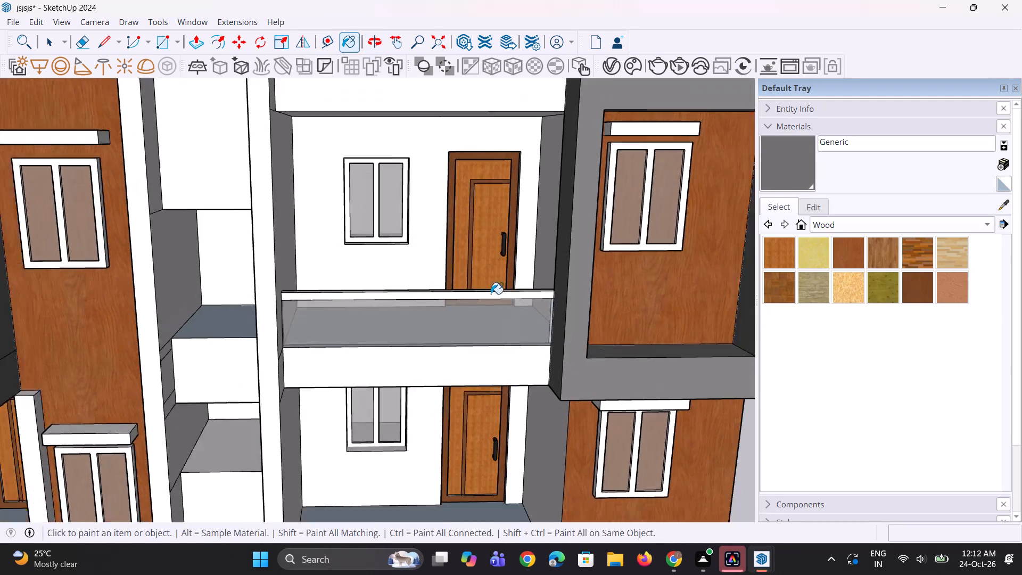
{"action": "scroll", "coordinate": [491, 294], "scroll_direction": "down", "scroll_amount": 3}
{"action": "middle_click_drag", "start_coordinate": [608, 225], "coordinate": [556, 424]}
{"action": "left_click", "coordinate": [583, 285]}
Paint the inner bottom, right and left faces of the upper right window frame with the Generic grey.
{"action": "scroll", "coordinate": [522, 362], "scroll_direction": "down", "scroll_amount": 5}
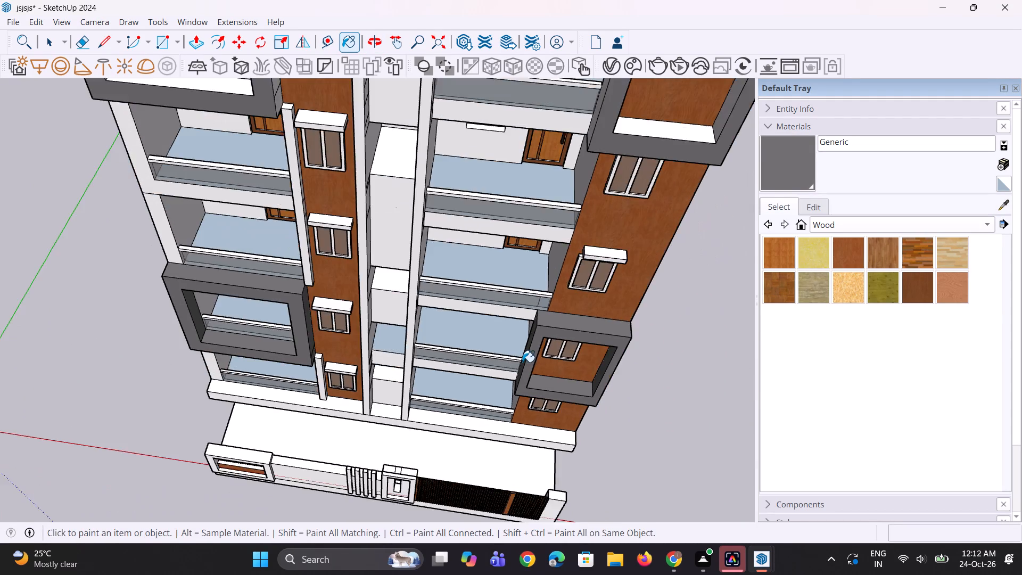
{"action": "scroll", "coordinate": [522, 362], "scroll_direction": "down", "scroll_amount": 6}
{"action": "scroll", "coordinate": [612, 244], "scroll_direction": "up", "scroll_amount": 2}
{"action": "left_click", "coordinate": [592, 240]}
{"action": "scroll", "coordinate": [646, 229], "scroll_direction": "up", "scroll_amount": 3}
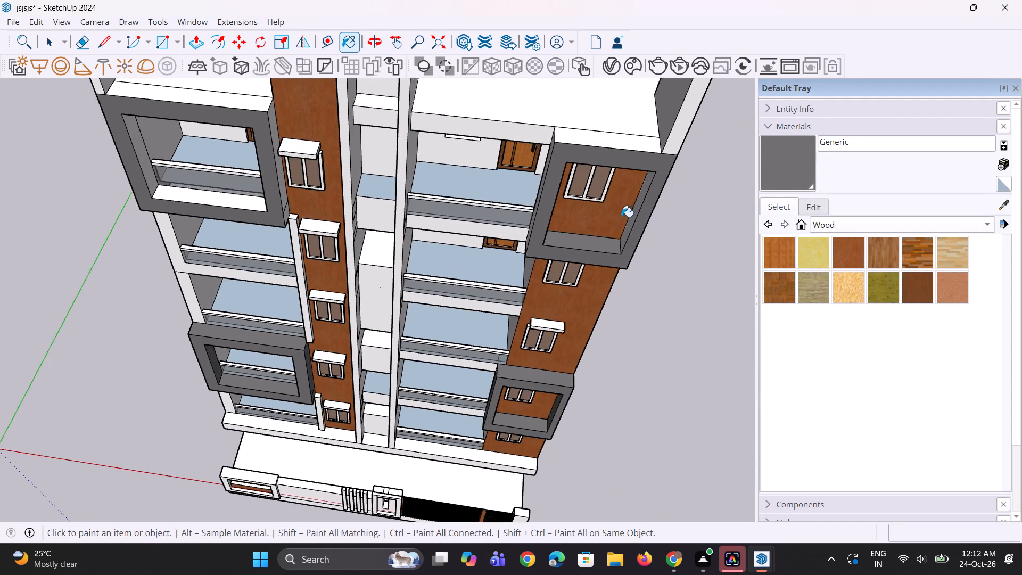
{"action": "scroll", "coordinate": [621, 217], "scroll_direction": "up", "scroll_amount": 2}
{"action": "left_click", "coordinate": [632, 227]}
{"action": "middle_click_drag", "start_coordinate": [615, 261], "coordinate": [456, 241]}
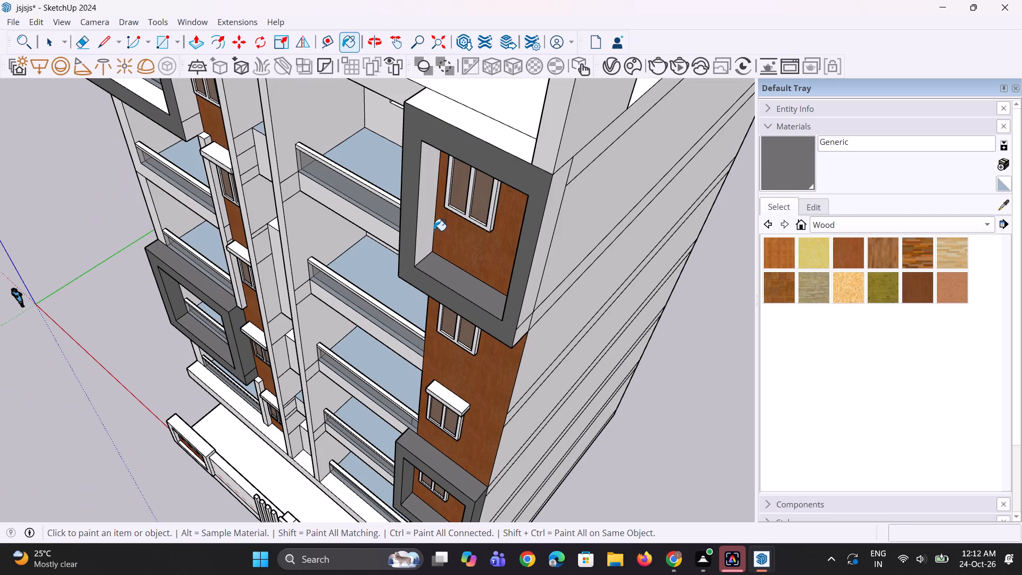
{"action": "left_click", "coordinate": [433, 230]}
Paint the upper right window frame's outer right side with the Generic grey and try to paint its top face.
{"action": "left_click", "coordinate": [487, 144]}
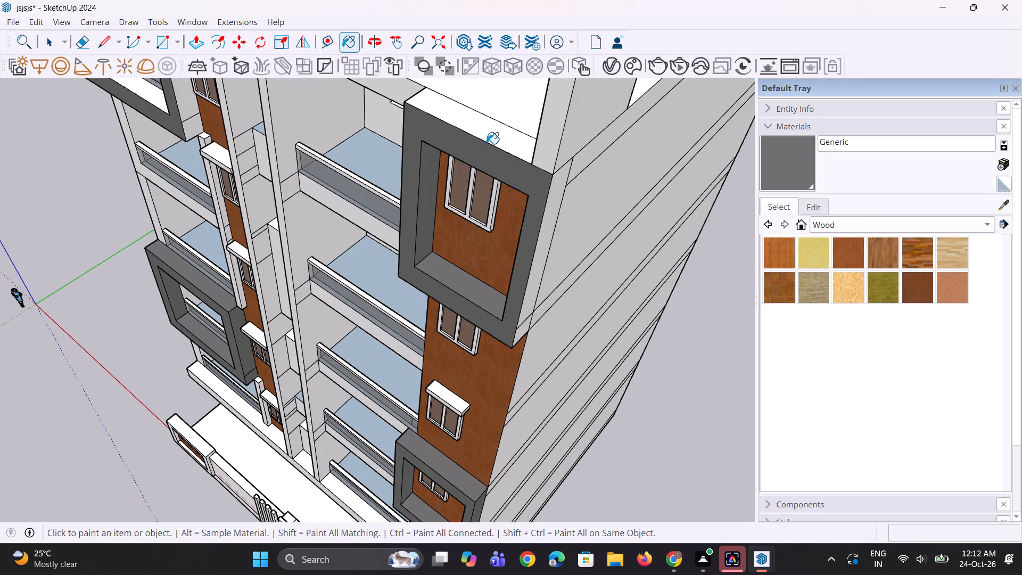
{"action": "left_click", "coordinate": [554, 191]}
{"action": "left_click", "coordinate": [510, 147]}
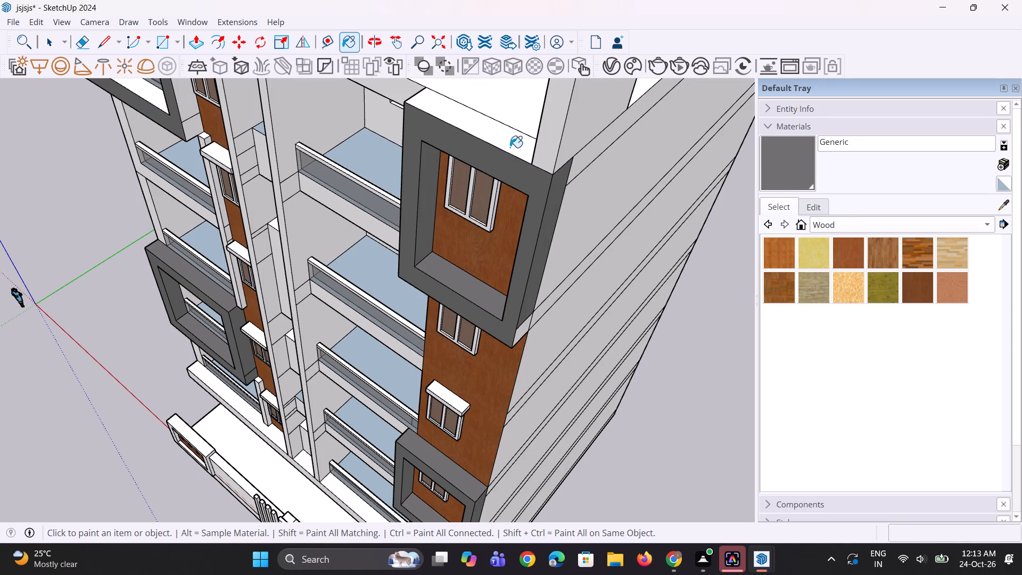
Paint the outer left side and the underside of the upper right window frame with the Generic grey.
{"action": "scroll", "coordinate": [468, 220], "scroll_direction": "up", "scroll_amount": 1}
{"action": "middle_click_drag", "start_coordinate": [468, 224], "coordinate": [741, 179]}
{"action": "scroll", "coordinate": [521, 182], "scroll_direction": "up", "scroll_amount": 2}
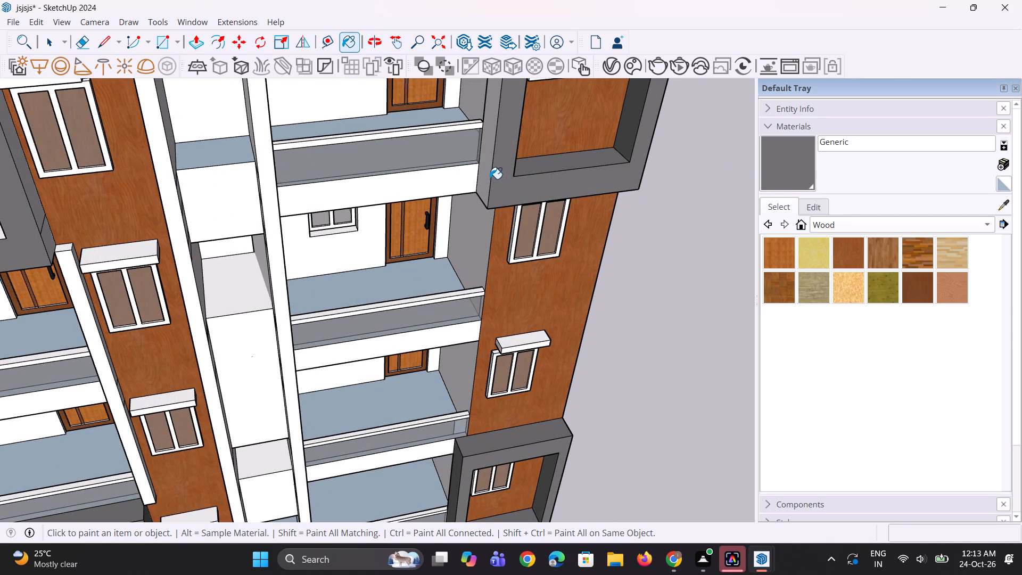
{"action": "left_click", "coordinate": [490, 179]}
{"action": "middle_click_drag", "start_coordinate": [572, 192], "coordinate": [556, 45]}
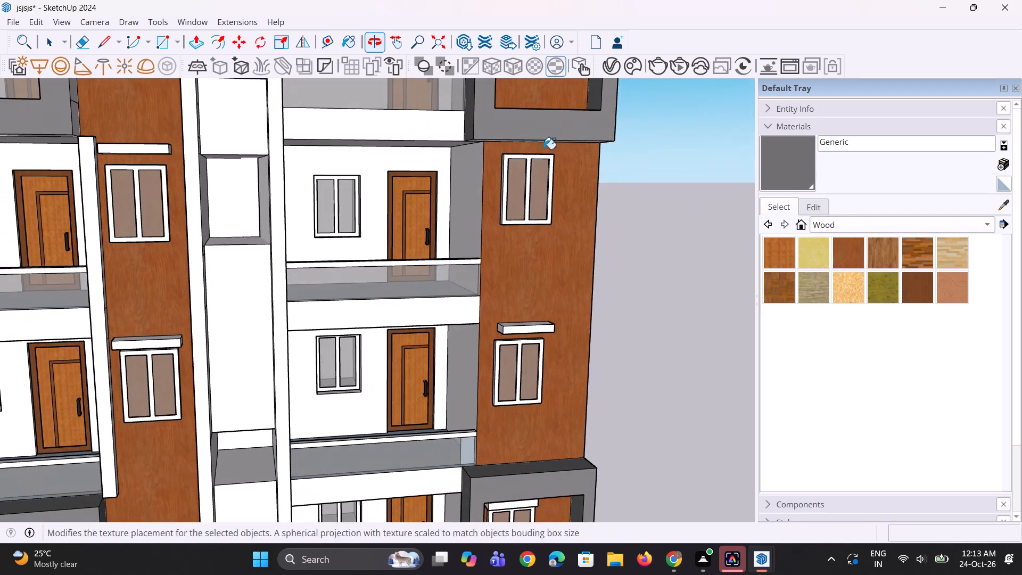
{"action": "scroll", "coordinate": [526, 274], "scroll_direction": "down", "scroll_amount": 5}
{"action": "middle_click_drag", "start_coordinate": [543, 295], "coordinate": [544, 160]}
{"action": "scroll", "coordinate": [542, 211], "scroll_direction": "up", "scroll_amount": 4}
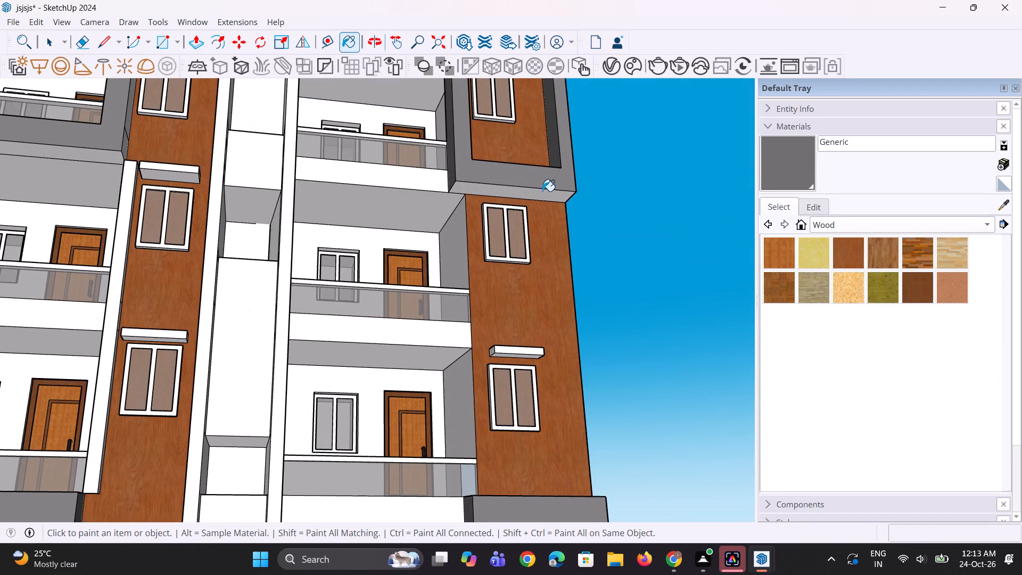
{"action": "left_click", "coordinate": [542, 191]}
Paint the underside and the inner left, right and bottom faces of the upper left balcony frame with the Generic grey.
{"action": "scroll", "coordinate": [533, 268], "scroll_direction": "down", "scroll_amount": 10}
{"action": "scroll", "coordinate": [350, 237], "scroll_direction": "up", "scroll_amount": 3}
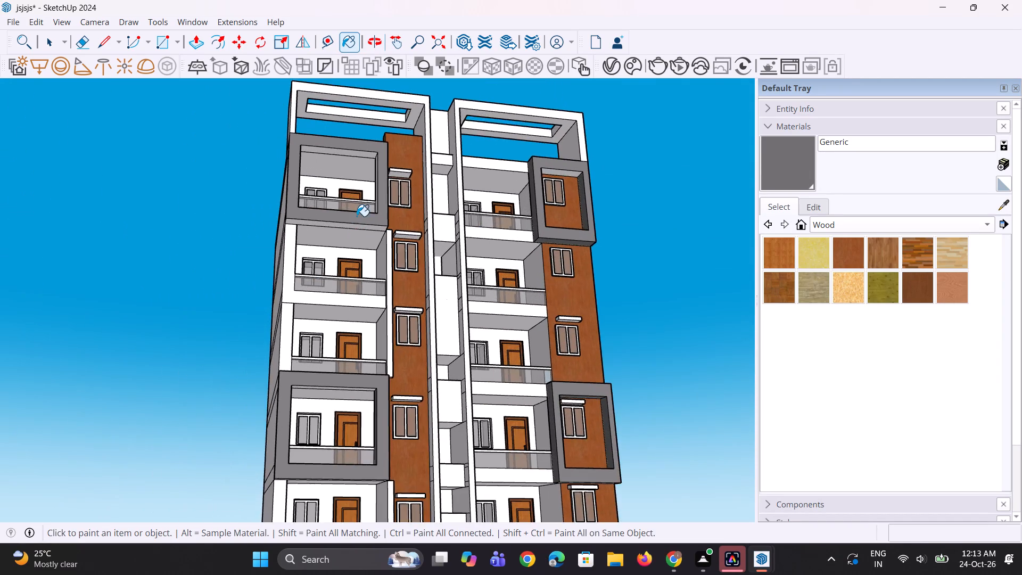
{"action": "scroll", "coordinate": [357, 216], "scroll_direction": "up", "scroll_amount": 6}
{"action": "left_click", "coordinate": [357, 233]}
{"action": "middle_click_drag", "start_coordinate": [422, 178], "coordinate": [429, 278]}
{"action": "scroll", "coordinate": [422, 178], "scroll_direction": "up", "scroll_amount": 1}
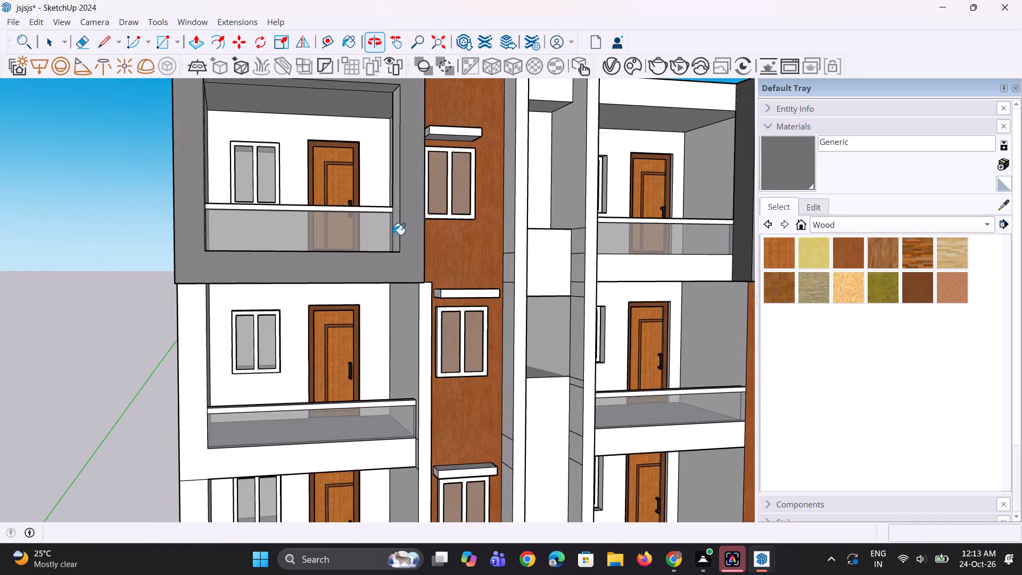
{"action": "scroll", "coordinate": [392, 199], "scroll_direction": "up", "scroll_amount": 2}
{"action": "middle_click_drag", "start_coordinate": [395, 185], "coordinate": [386, 281]}
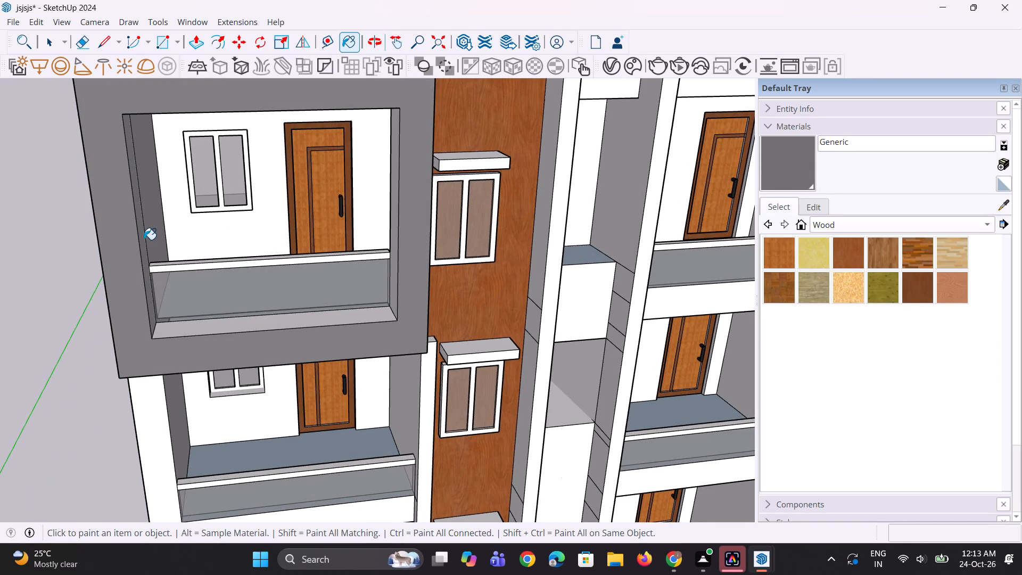
{"action": "left_click", "coordinate": [140, 241]}
{"action": "left_click", "coordinate": [143, 240]}
{"action": "scroll", "coordinate": [364, 226], "scroll_direction": "up", "scroll_amount": 1}
{"action": "middle_click_drag", "start_coordinate": [380, 223], "coordinate": [408, 221]}
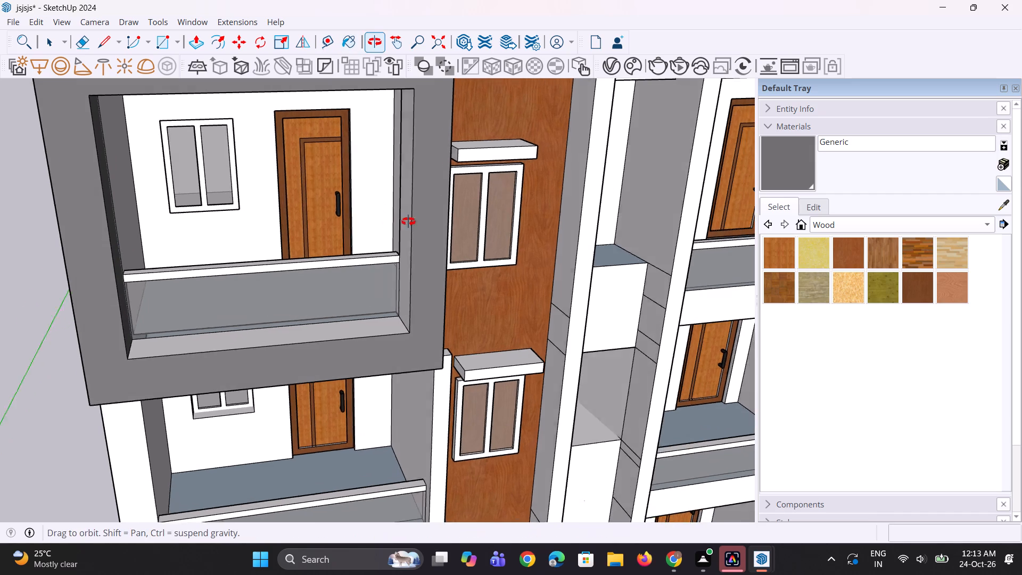
{"action": "middle_click_drag", "start_coordinate": [408, 221], "coordinate": [415, 220]}
{"action": "left_click", "coordinate": [418, 219]}
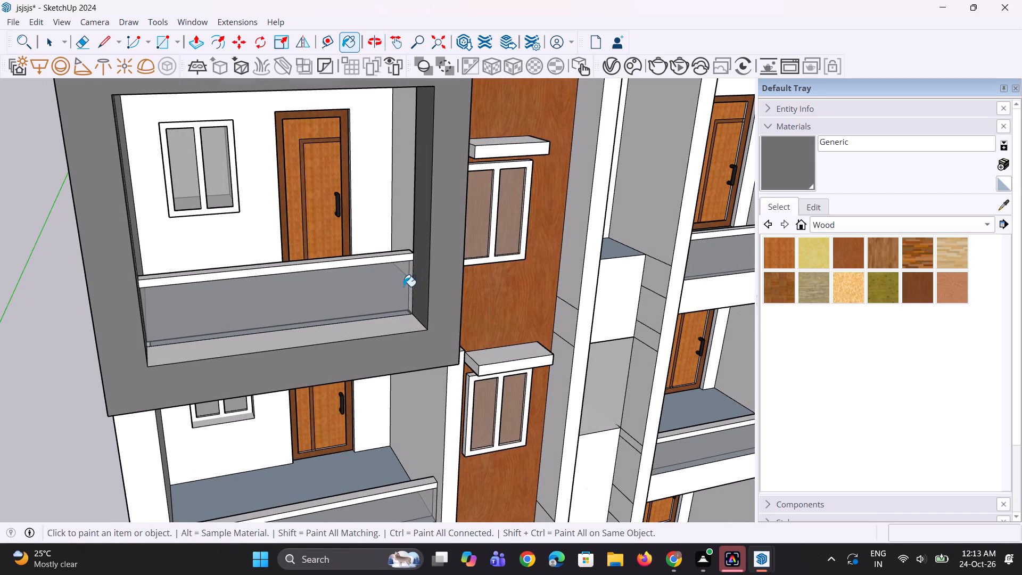
{"action": "left_click", "coordinate": [407, 319]}
Paint the inner top face and the outer top face of the upper left balcony frame with the Generic grey.
{"action": "middle_click_drag", "start_coordinate": [394, 323], "coordinate": [249, 326]}
{"action": "scroll", "coordinate": [256, 319], "scroll_direction": "down", "scroll_amount": 4}
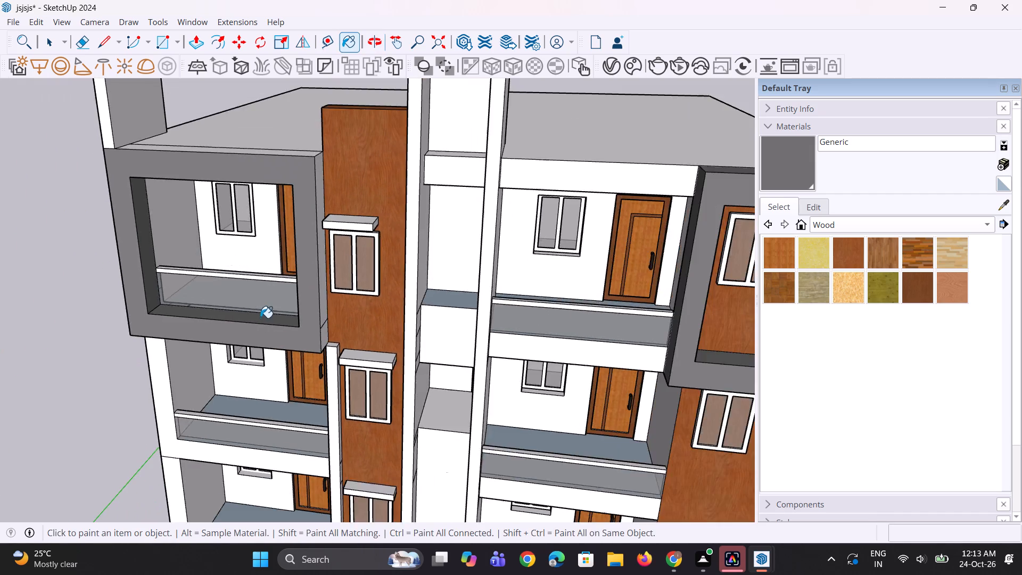
{"action": "scroll", "coordinate": [260, 318], "scroll_direction": "down", "scroll_amount": 6}
{"action": "scroll", "coordinate": [250, 253], "scroll_direction": "up", "scroll_amount": 1}
{"action": "middle_click_drag", "start_coordinate": [250, 251], "coordinate": [361, 92]}
{"action": "scroll", "coordinate": [309, 159], "scroll_direction": "up", "scroll_amount": 4}
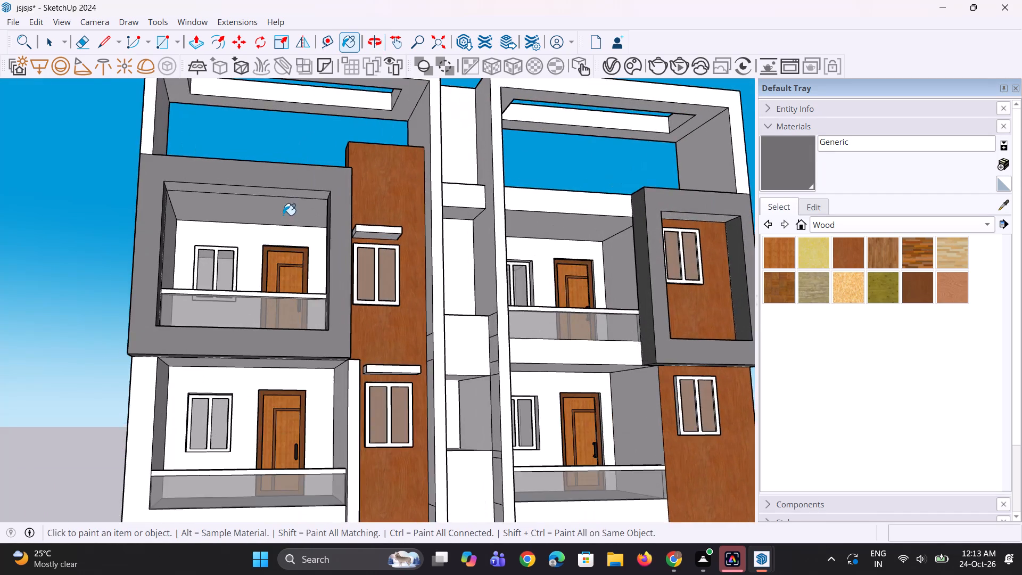
{"action": "scroll", "coordinate": [283, 215], "scroll_direction": "up", "scroll_amount": 7}
{"action": "left_click", "coordinate": [329, 183]}
{"action": "middle_click_drag", "start_coordinate": [333, 167], "coordinate": [271, 395]}
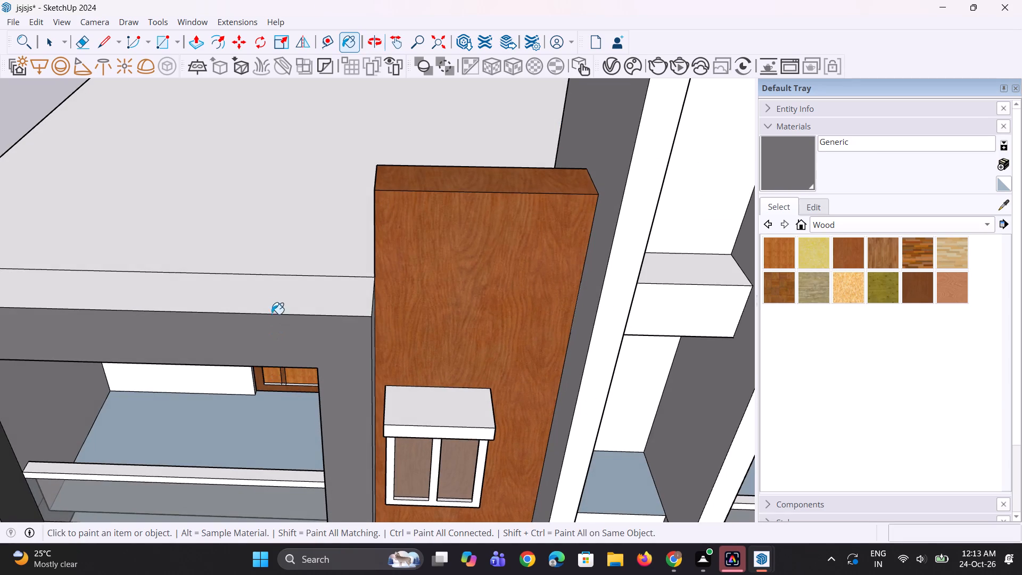
{"action": "left_click", "coordinate": [275, 303]}
{"action": "scroll", "coordinate": [362, 306], "scroll_direction": "down", "scroll_amount": 9}
{"action": "middle_click_drag", "start_coordinate": [298, 335], "coordinate": [485, 275]}
{"action": "scroll", "coordinate": [680, 68], "scroll_direction": "up", "scroll_amount": 2}
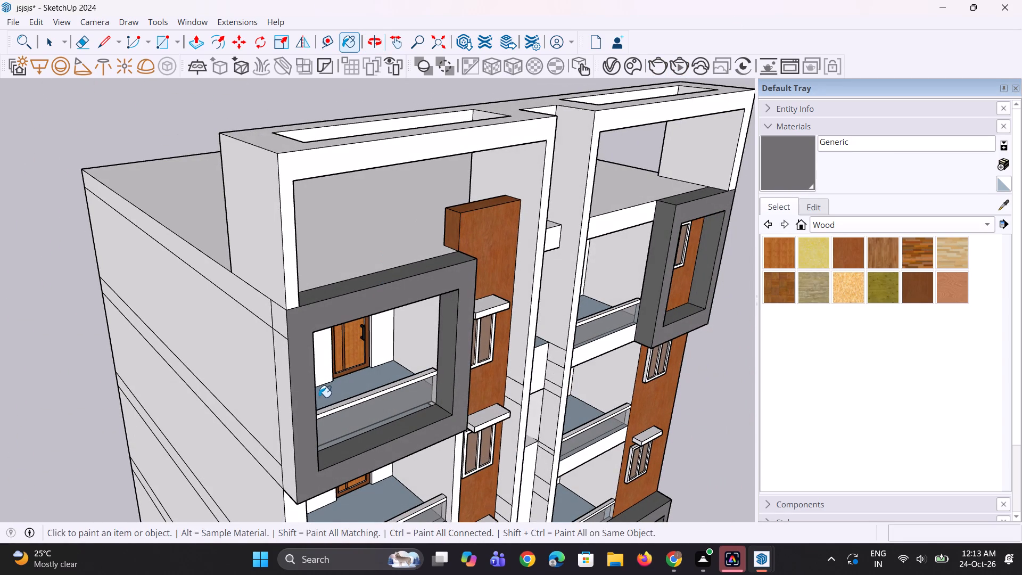
Erase the edge crossing the upper left balcony frame's outer left side and paint that side with the Generic grey.
{"action": "key", "text": "e"}
{"action": "scroll", "coordinate": [274, 392], "scroll_direction": "up", "scroll_amount": 4}
{"action": "left_click", "coordinate": [292, 319]}
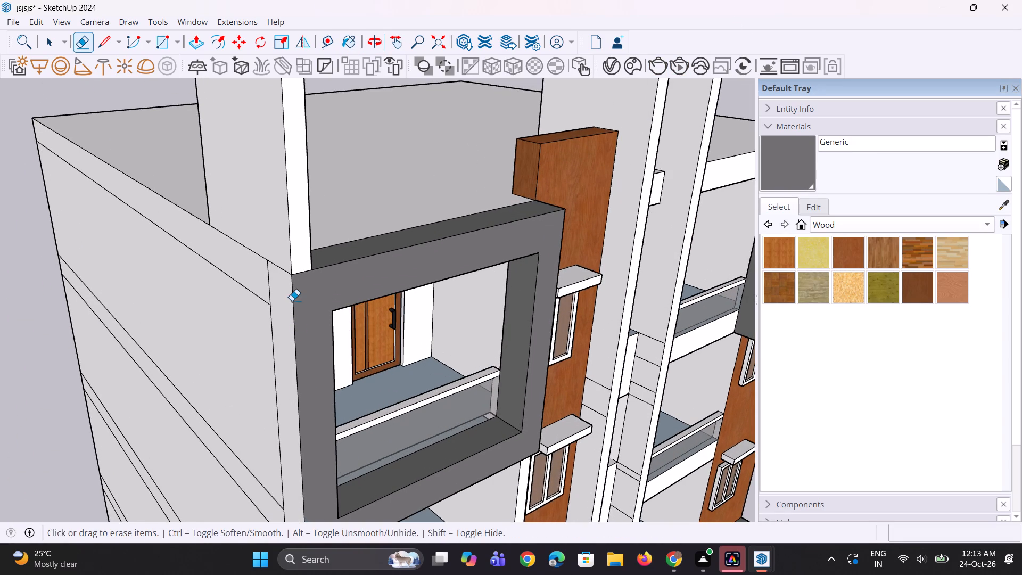
{"action": "scroll", "coordinate": [292, 301], "scroll_direction": "down", "scroll_amount": 6}
{"action": "left_click", "coordinate": [804, 180]}
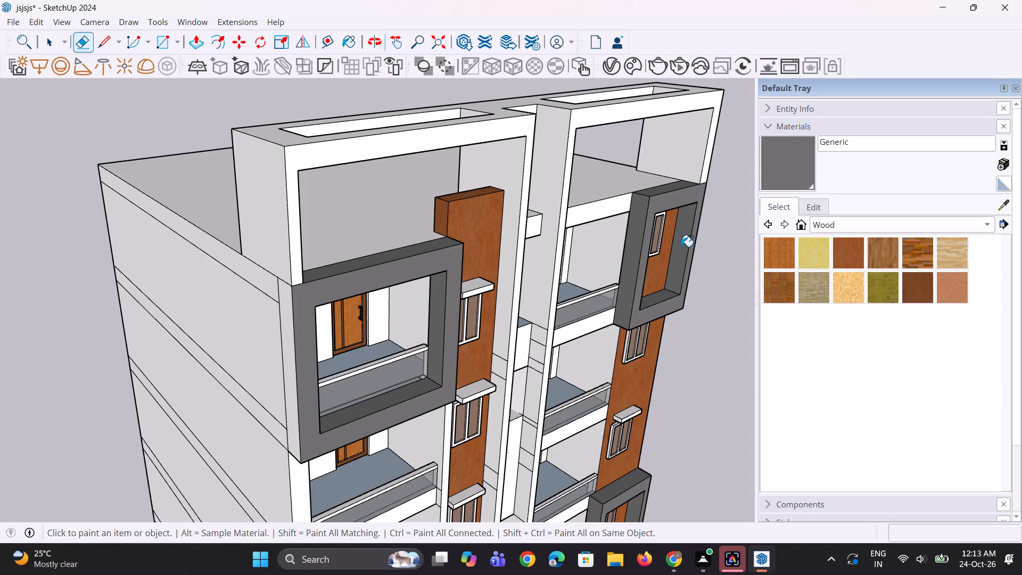
{"action": "scroll", "coordinate": [334, 339], "scroll_direction": "up", "scroll_amount": 1}
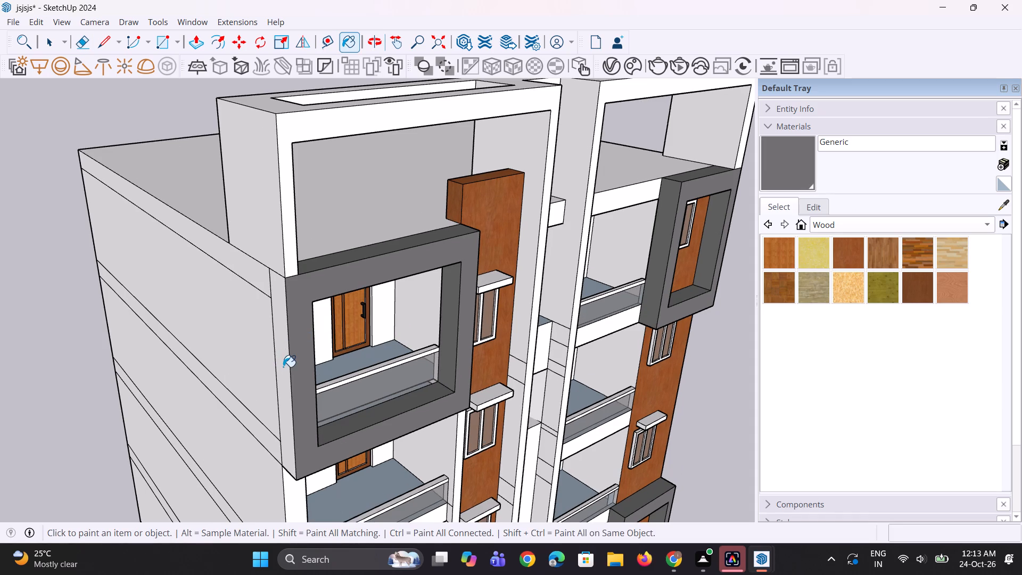
{"action": "left_click", "coordinate": [283, 367]}
Examine the building's whole front to check the grey frames and wood cladding.
{"action": "scroll", "coordinate": [350, 352], "scroll_direction": "down", "scroll_amount": 4}
{"action": "middle_click_drag", "start_coordinate": [514, 367], "coordinate": [320, 373]}
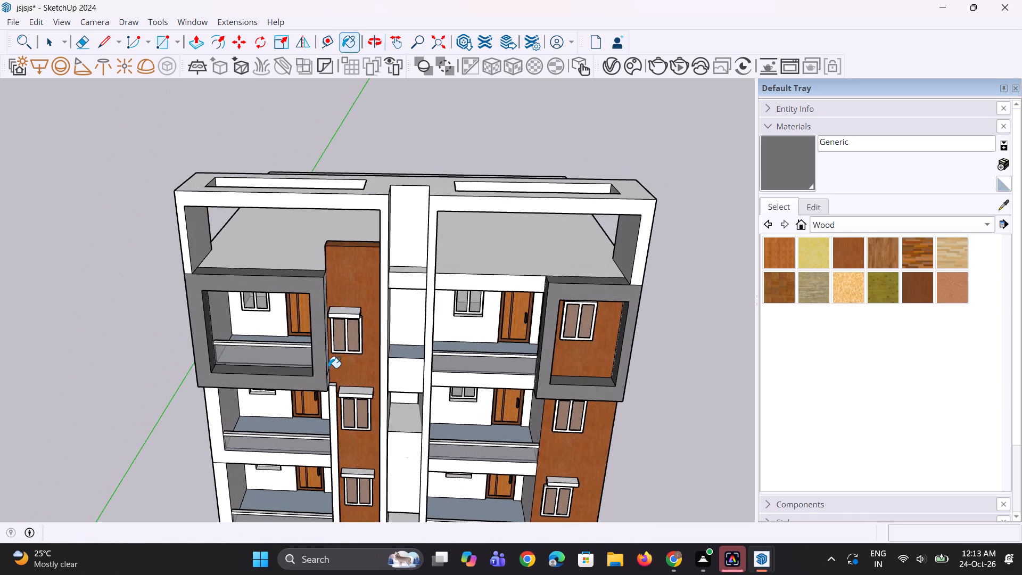
{"action": "scroll", "coordinate": [331, 367], "scroll_direction": "down", "scroll_amount": 3}
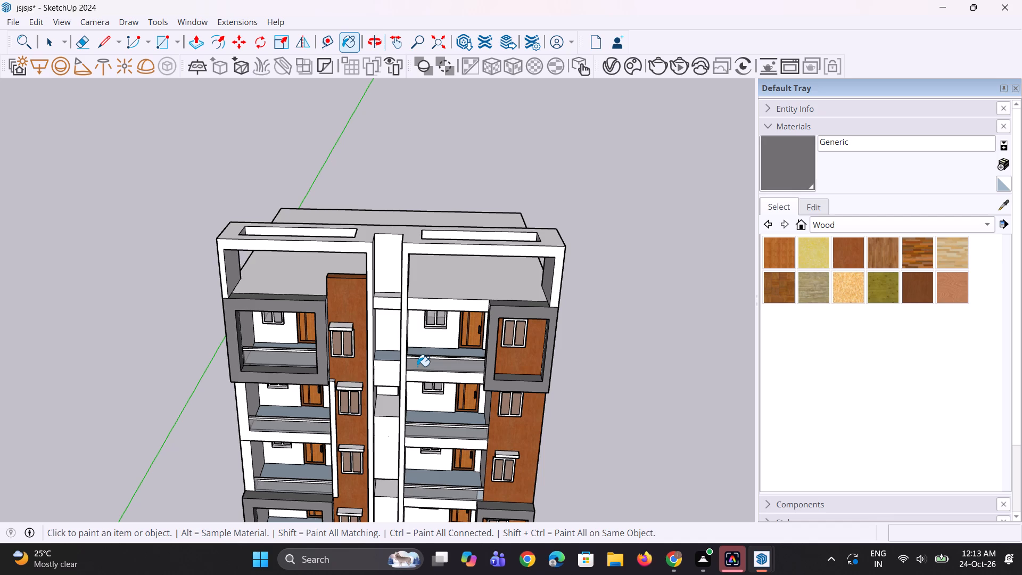
{"action": "scroll", "coordinate": [421, 351], "scroll_direction": "down", "scroll_amount": 4}
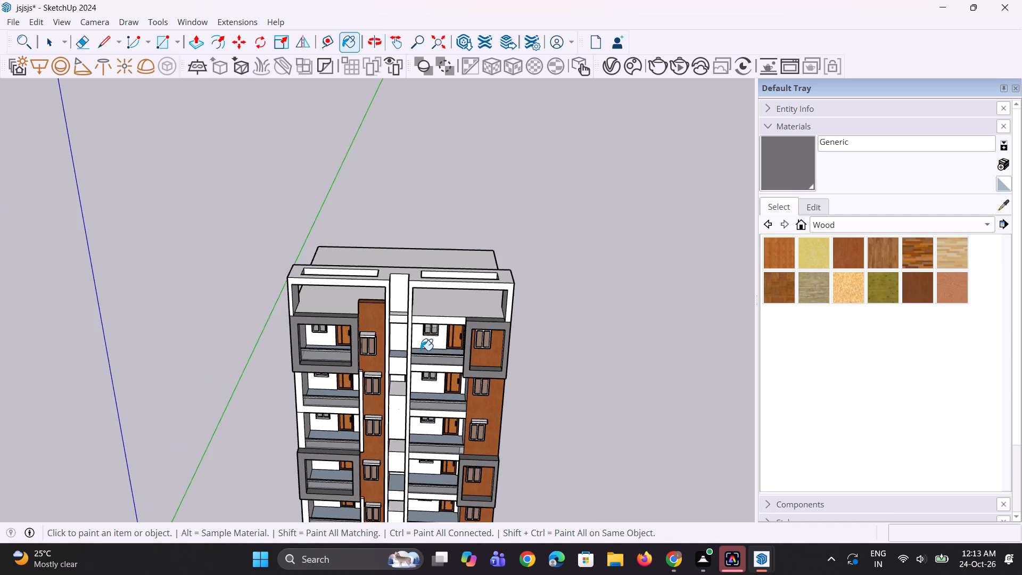
{"action": "middle_click_drag", "start_coordinate": [385, 414], "coordinate": [384, 328]}
{"action": "scroll", "coordinate": [384, 328], "scroll_direction": "down", "scroll_amount": 6}
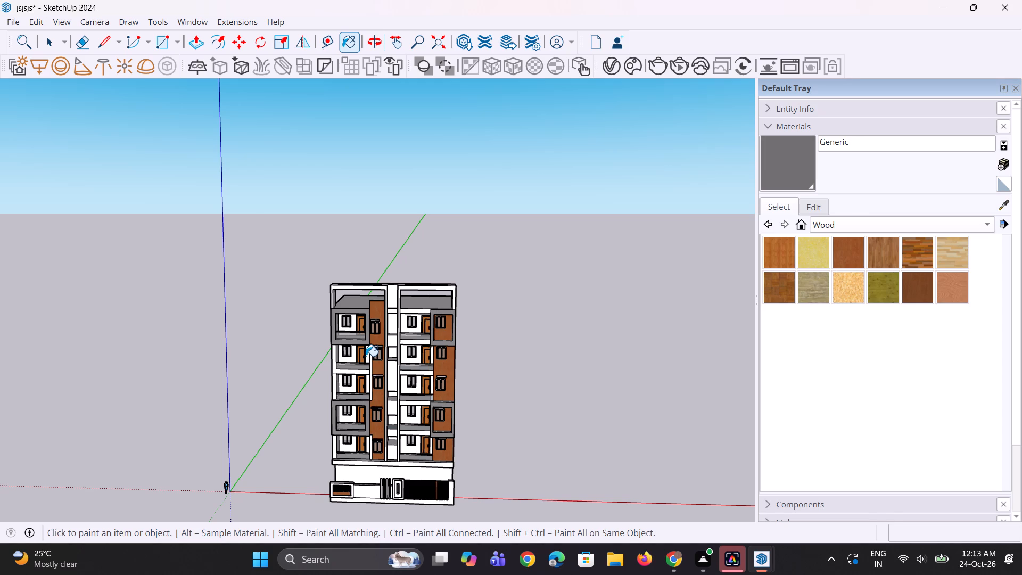
{"action": "scroll", "coordinate": [366, 356], "scroll_direction": "down", "scroll_amount": 1}
{"action": "scroll", "coordinate": [403, 450], "scroll_direction": "up", "scroll_amount": 3}
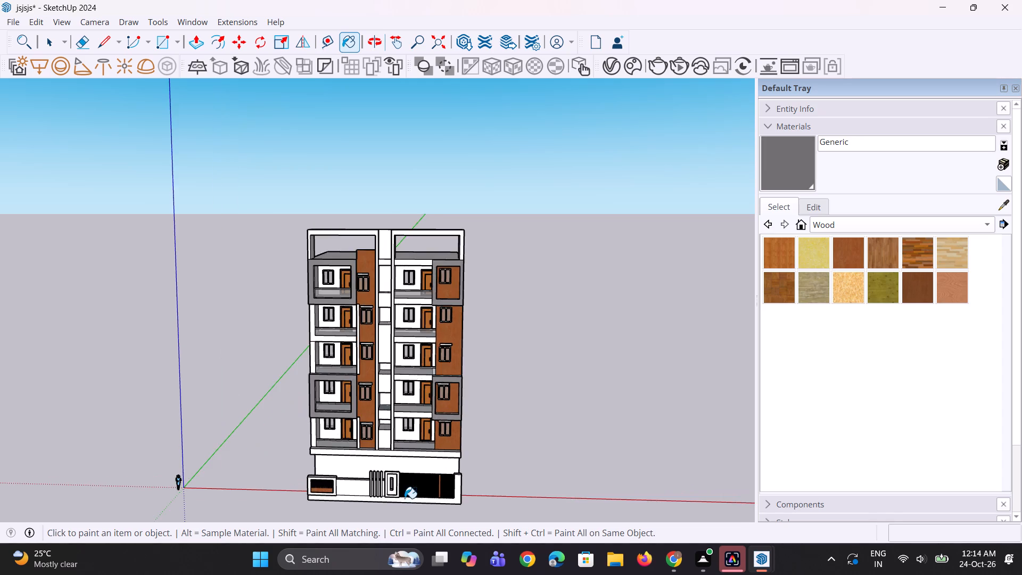
Thicken the projecting slab above the ground floor by pulling its underside down about 8 15/16".
{"action": "scroll", "coordinate": [406, 502], "scroll_direction": "up", "scroll_amount": 4}
{"action": "scroll", "coordinate": [489, 475], "scroll_direction": "up", "scroll_amount": 8}
{"action": "scroll", "coordinate": [386, 472], "scroll_direction": "up", "scroll_amount": 7}
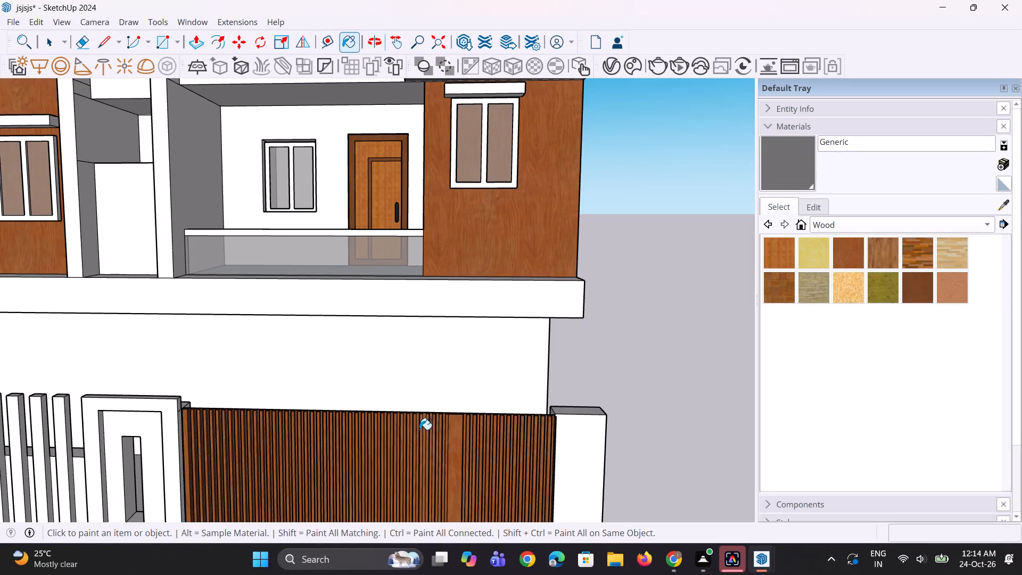
{"action": "scroll", "coordinate": [393, 406], "scroll_direction": "down", "scroll_amount": 4}
{"action": "middle_click_drag", "start_coordinate": [393, 406], "coordinate": [383, 278]}
{"action": "scroll", "coordinate": [377, 306], "scroll_direction": "up", "scroll_amount": 1}
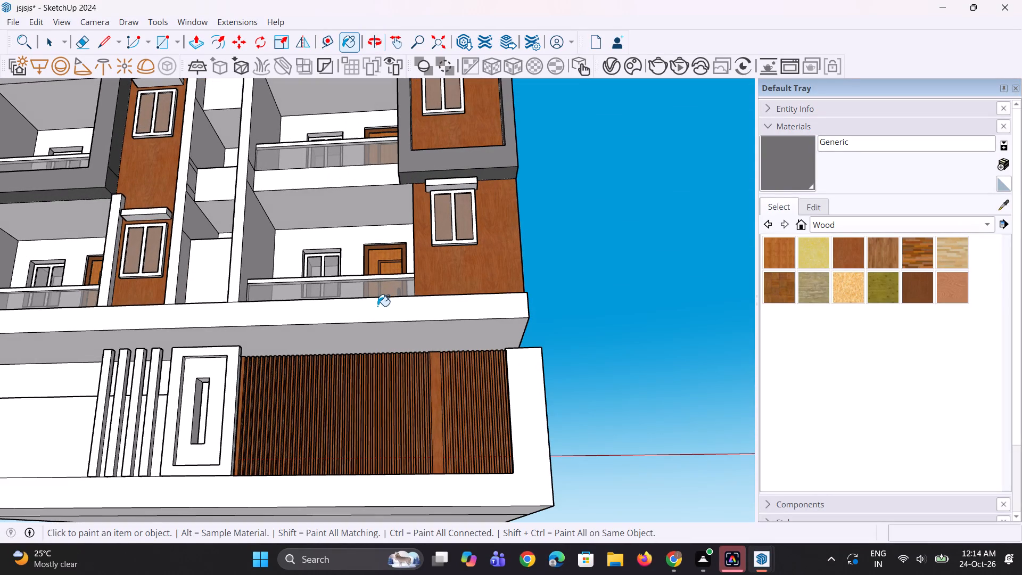
{"action": "key", "text": "p"}
{"action": "left_click", "coordinate": [388, 323]}
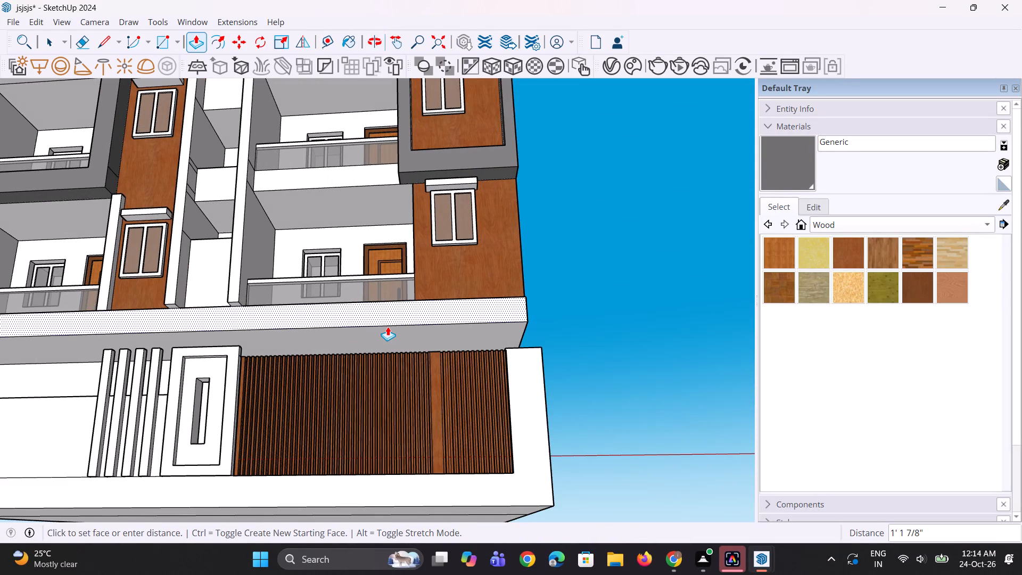
{"action": "key", "text": "Escape"}
{"action": "left_click", "coordinate": [388, 335]}
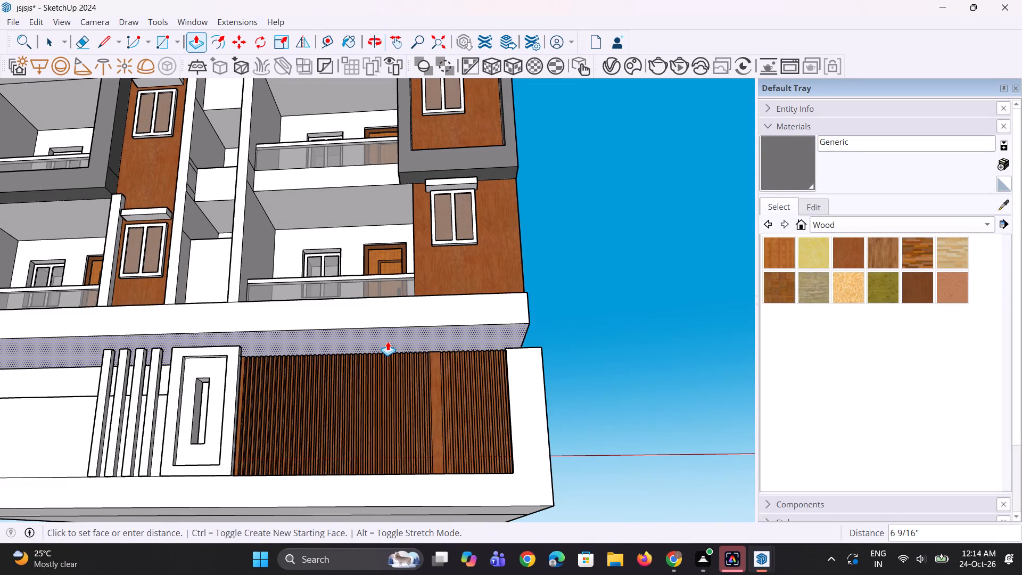
{"action": "left_click", "coordinate": [388, 343]}
Copy the left vertical edge of the recessed ground-floor wall about 1' 11" inward along the wall.
{"action": "middle_click_drag", "start_coordinate": [385, 298], "coordinate": [408, 476]}
{"action": "scroll", "coordinate": [322, 359], "scroll_direction": "down", "scroll_amount": 4}
{"action": "middle_click_drag", "start_coordinate": [254, 371], "coordinate": [428, 367]}
{"action": "scroll", "coordinate": [449, 350], "scroll_direction": "down", "scroll_amount": 6}
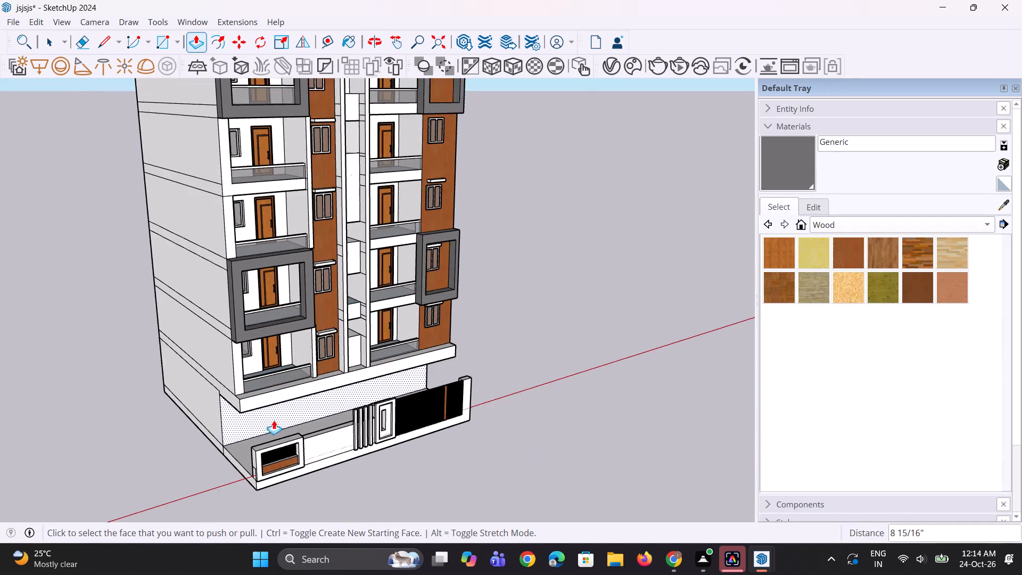
{"action": "scroll", "coordinate": [263, 424], "scroll_direction": "up", "scroll_amount": 3}
{"action": "key", "text": "space"}
{"action": "key", "text": "space"}
{"action": "left_click", "coordinate": [208, 434]}
{"action": "scroll", "coordinate": [212, 449], "scroll_direction": "up", "scroll_amount": 2}
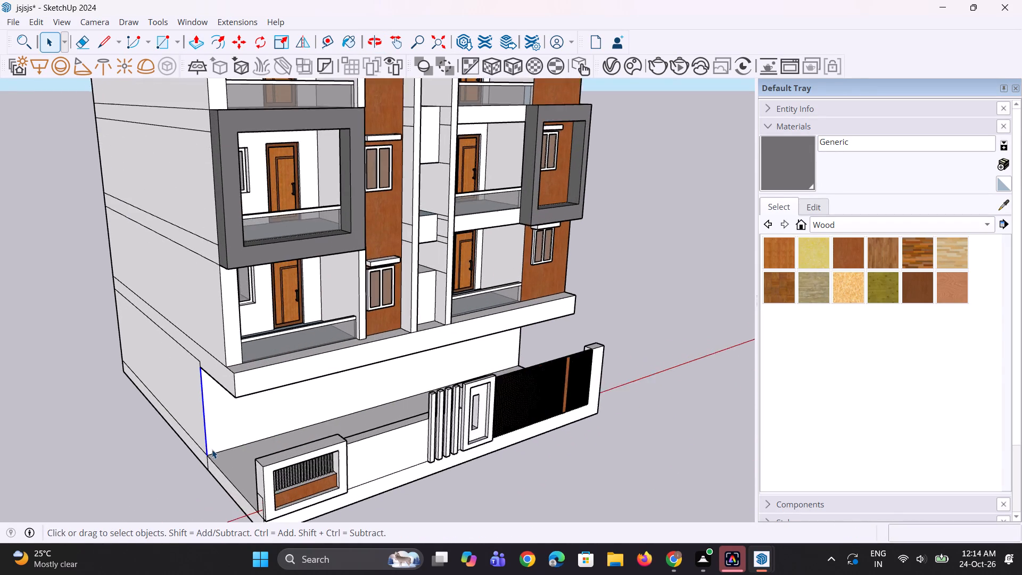
{"action": "scroll", "coordinate": [212, 449], "scroll_direction": "up", "scroll_amount": 2}
{"action": "key", "text": "m"}
{"action": "left_click", "coordinate": [209, 455]}
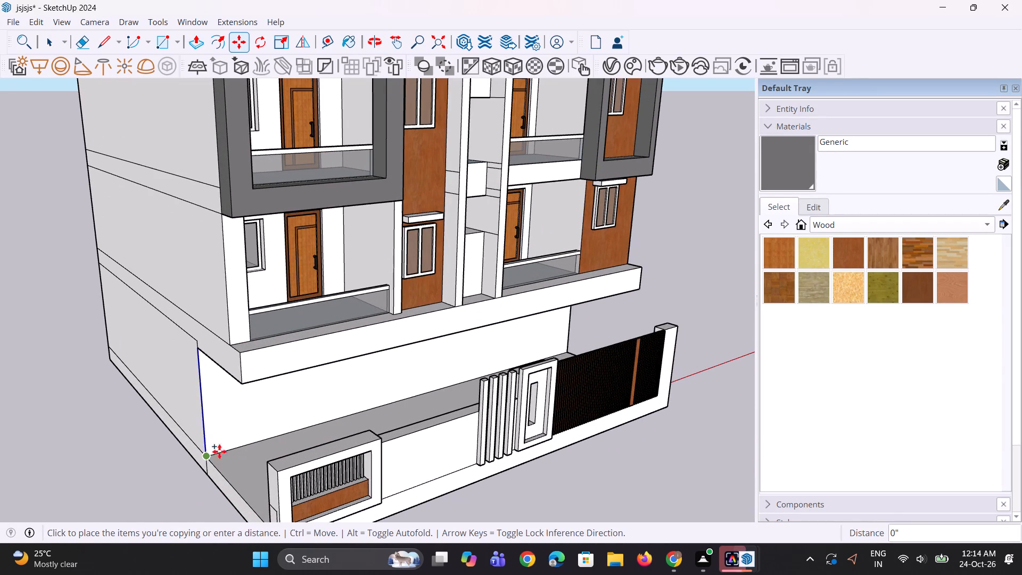
{"action": "left_click", "coordinate": [223, 449]}
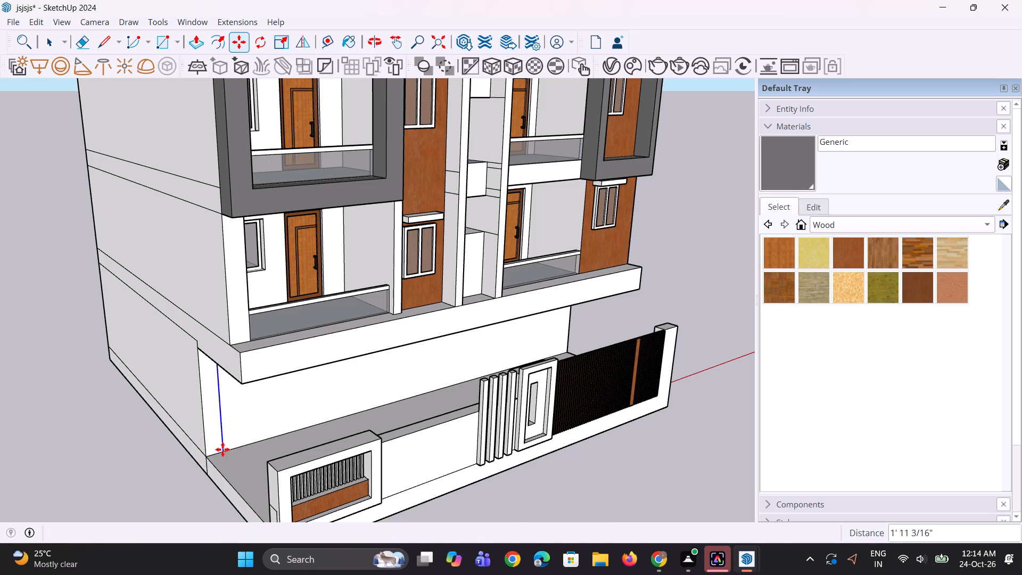
Pull the narrow left strip of the recessed ground-floor wall forward 15' 9 15/16" to form a side wall.
{"action": "key", "text": "p"}
{"action": "left_click", "coordinate": [216, 437]}
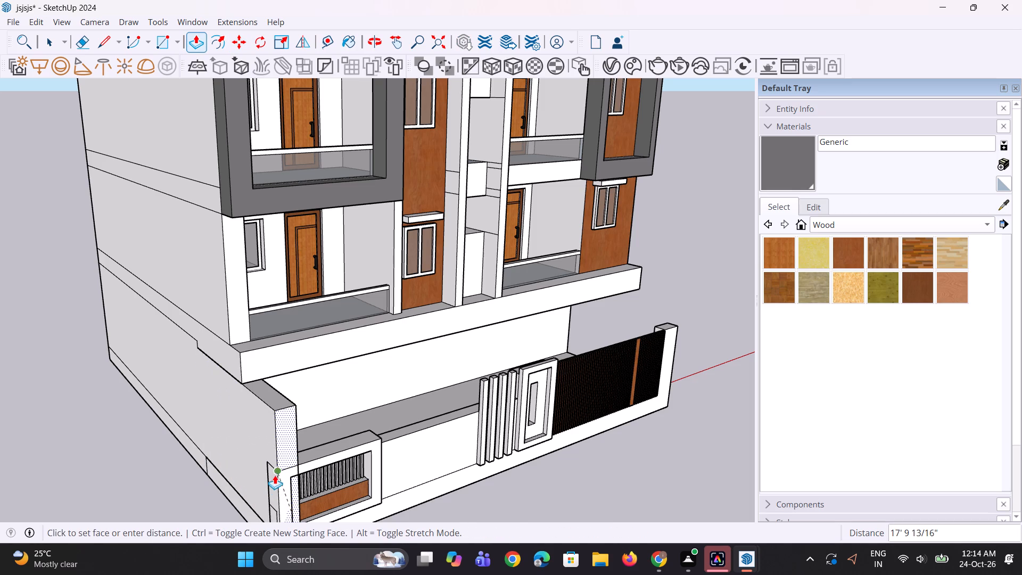
{"action": "left_click", "coordinate": [268, 465]}
{"action": "middle_click_drag", "start_coordinate": [309, 465], "coordinate": [178, 467]}
{"action": "scroll", "coordinate": [179, 443], "scroll_direction": "down", "scroll_amount": 6}
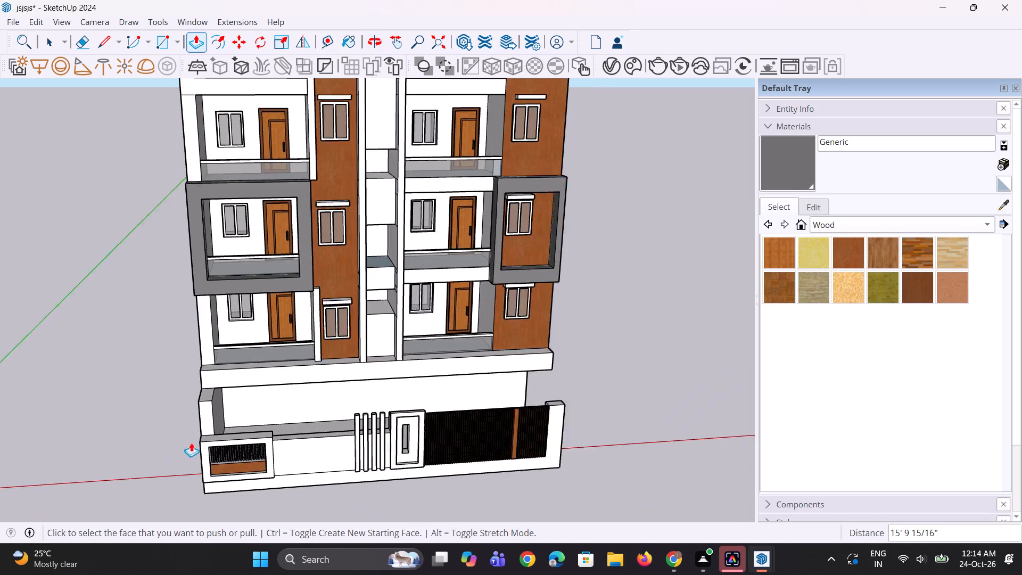
Copy the right vertical edge of the recessed ground-floor wall about 1' 7 3/4" inward along the wall.
{"action": "middle_click_drag", "start_coordinate": [601, 467], "coordinate": [422, 476]}
{"action": "key", "text": "space"}
{"action": "key", "text": "space"}
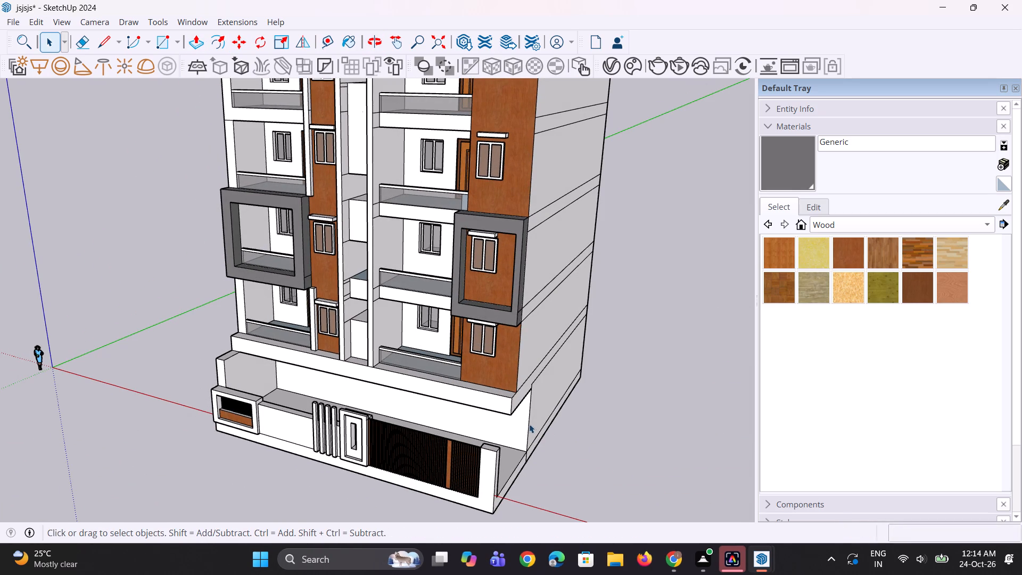
{"action": "left_click", "coordinate": [529, 423]}
{"action": "scroll", "coordinate": [521, 437], "scroll_direction": "up", "scroll_amount": 6}
{"action": "key", "text": "m"}
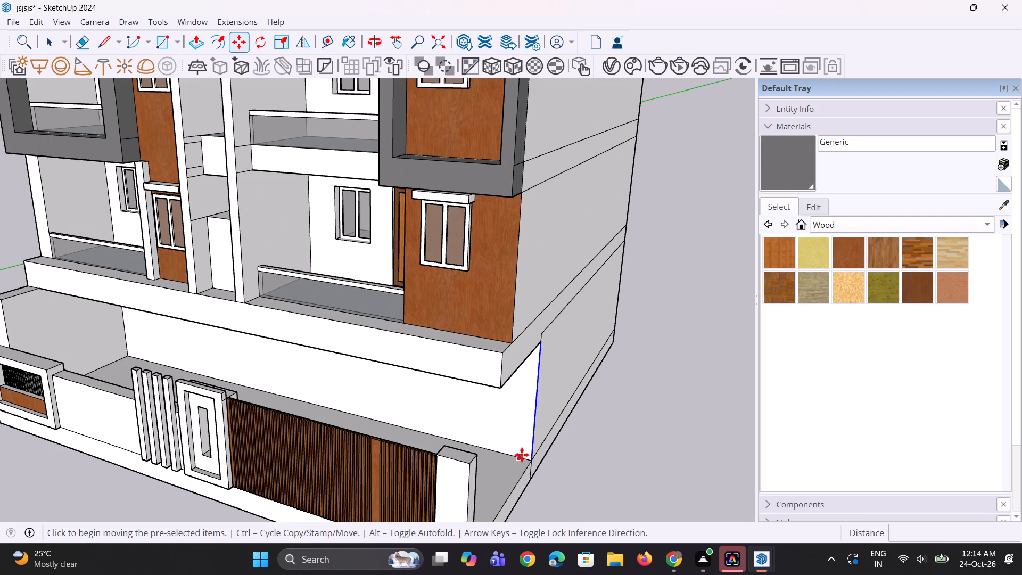
{"action": "left_click", "coordinate": [528, 463]}
{"action": "left_click", "coordinate": [515, 458]}
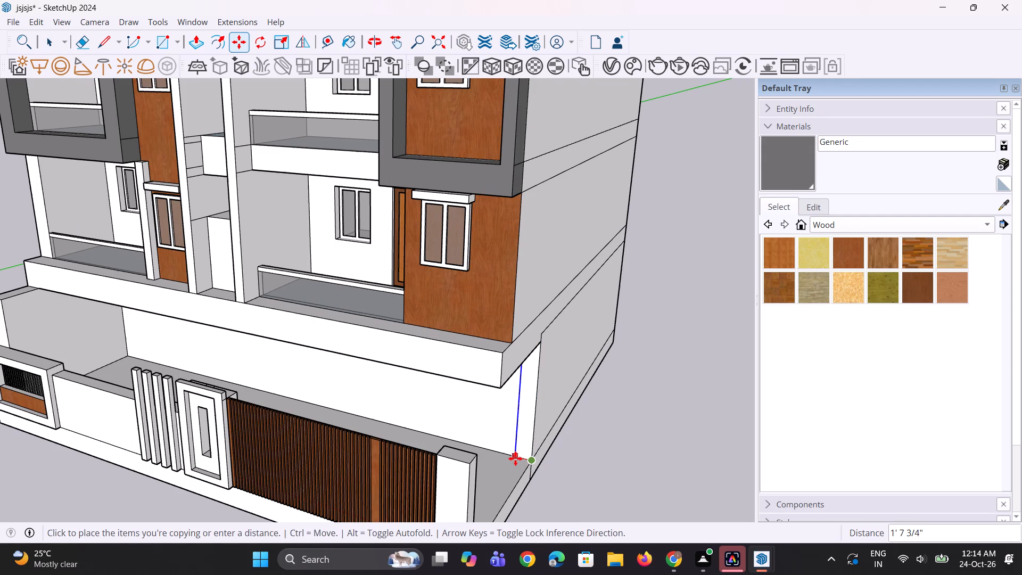
Pull the narrow right strip of the recessed ground-floor wall forward 15' 9 15/16" to the gate pillar.
{"action": "key", "text": "p"}
{"action": "left_click", "coordinate": [521, 441]}
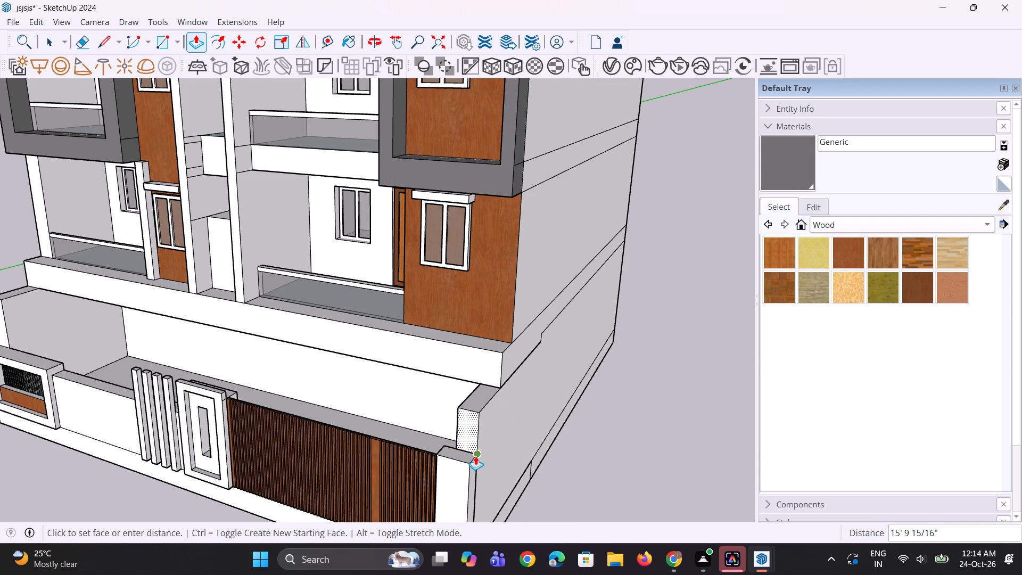
{"action": "left_click", "coordinate": [475, 456]}
Lower the right side wall's top face 3' 5 5/16" to the height of the gate pillar.
{"action": "middle_click_drag", "start_coordinate": [485, 458], "coordinate": [535, 454]}
{"action": "scroll", "coordinate": [516, 400], "scroll_direction": "up", "scroll_amount": 2}
{"action": "left_click", "coordinate": [522, 392]}
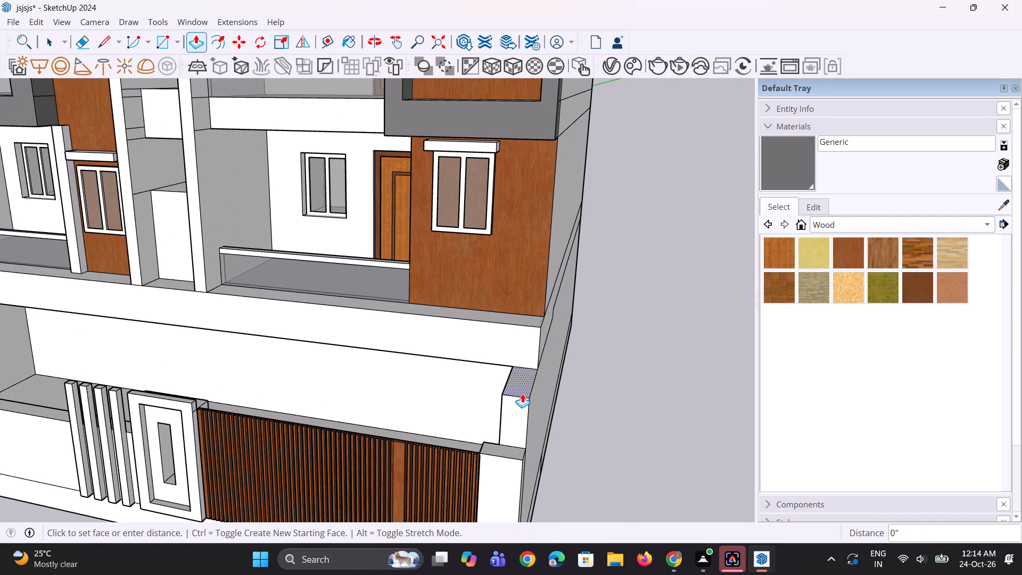
{"action": "left_click", "coordinate": [512, 450]}
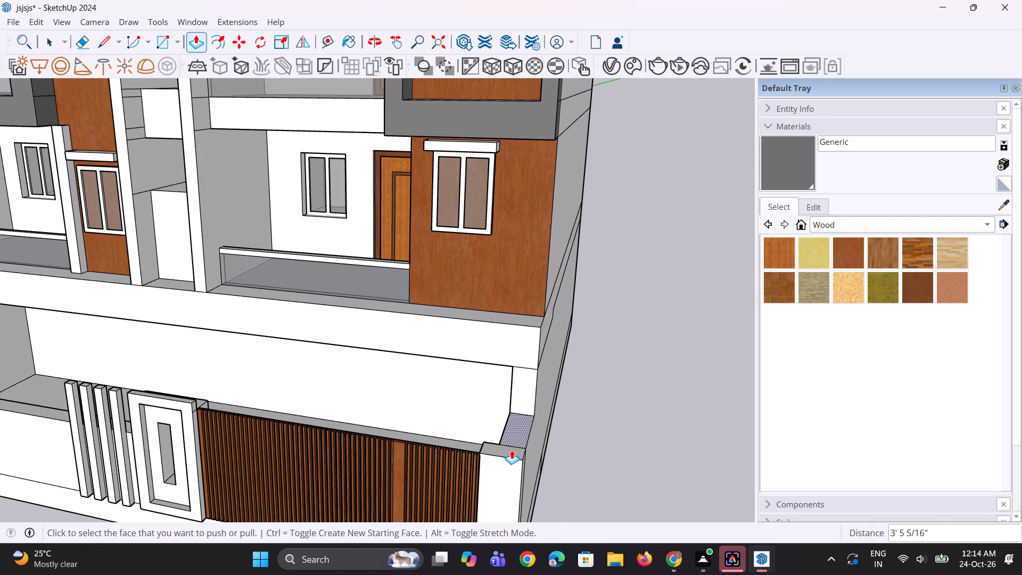
Lower the left side wall's top face to the top of the framed panel in the front boundary wall.
{"action": "scroll", "coordinate": [561, 397], "scroll_direction": "down", "scroll_amount": 8}
{"action": "scroll", "coordinate": [208, 331], "scroll_direction": "up", "scroll_amount": 2}
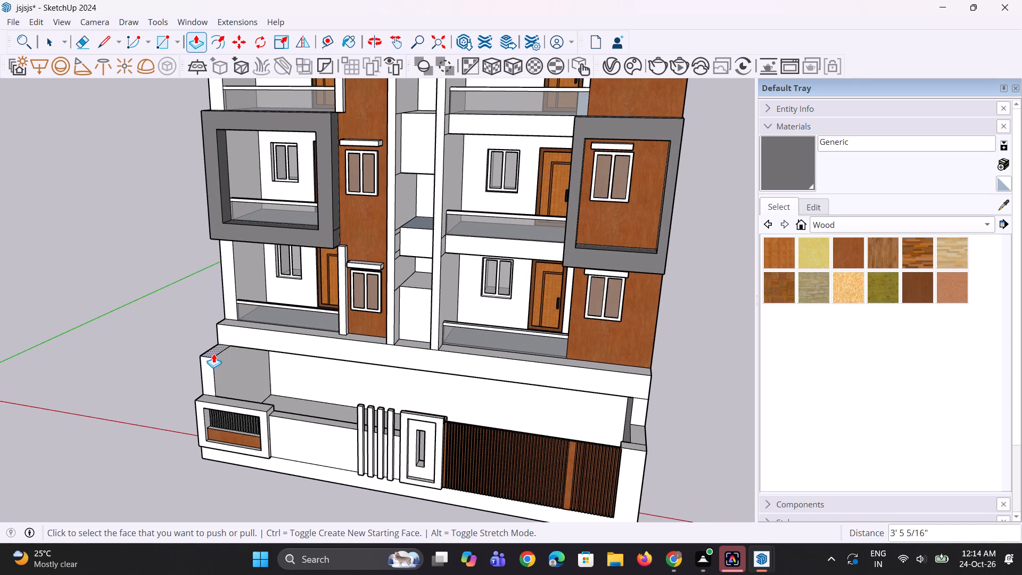
{"action": "left_click", "coordinate": [213, 353]}
{"action": "left_click", "coordinate": [201, 395]}
{"action": "middle_click_drag", "start_coordinate": [290, 395], "coordinate": [254, 320]}
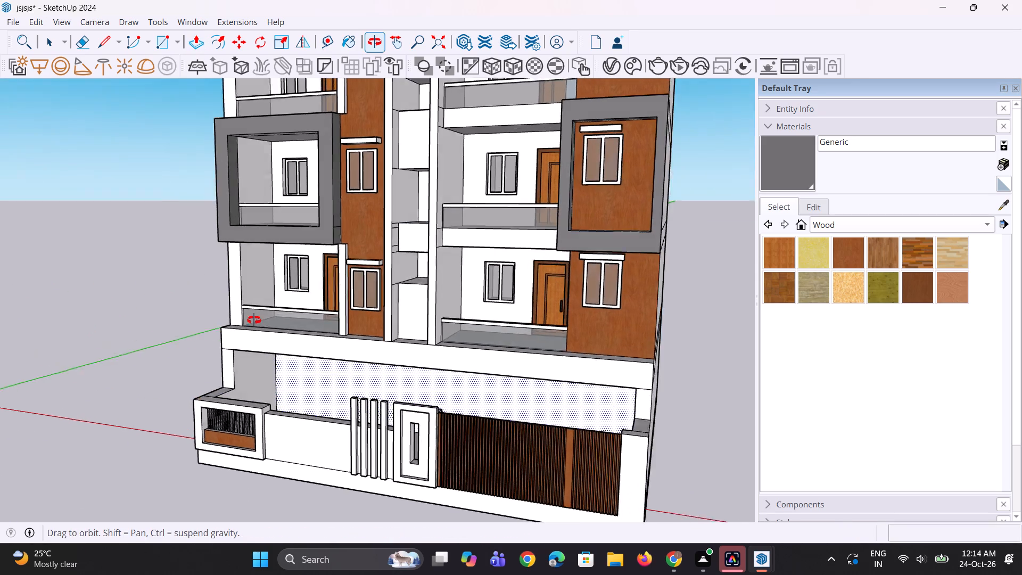
Pull the underside of the left rooftop frame's top beam down 9 1/4" and repeat it on the right frame.
{"action": "middle_click_drag", "start_coordinate": [254, 320], "coordinate": [250, 315]}
{"action": "scroll", "coordinate": [195, 358], "scroll_direction": "down", "scroll_amount": 5}
{"action": "middle_click_drag", "start_coordinate": [441, 464], "coordinate": [556, 432]}
{"action": "scroll", "coordinate": [553, 434], "scroll_direction": "up", "scroll_amount": 1}
{"action": "scroll", "coordinate": [440, 439], "scroll_direction": "down", "scroll_amount": 3}
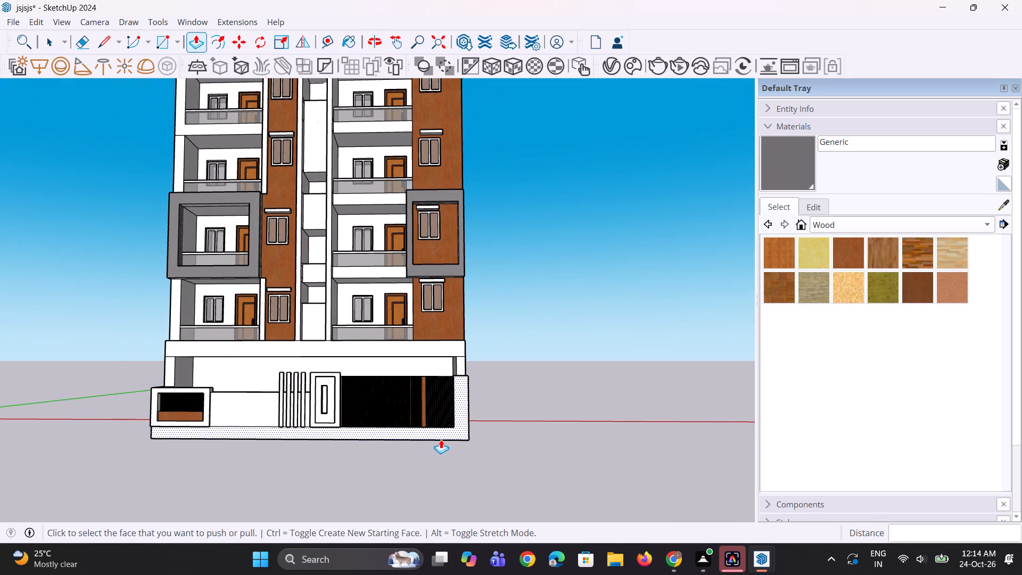
{"action": "scroll", "coordinate": [441, 439], "scroll_direction": "down", "scroll_amount": 7}
{"action": "scroll", "coordinate": [388, 225], "scroll_direction": "up", "scroll_amount": 6}
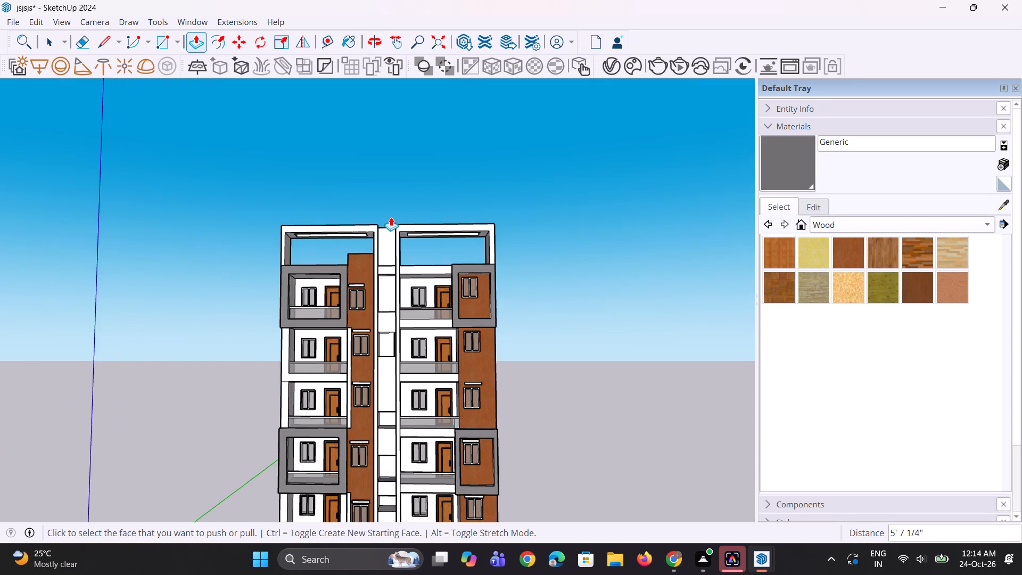
{"action": "middle_click_drag", "start_coordinate": [377, 231], "coordinate": [467, 270]}
{"action": "scroll", "coordinate": [467, 270], "scroll_direction": "up", "scroll_amount": 1}
{"action": "scroll", "coordinate": [303, 222], "scroll_direction": "up", "scroll_amount": 7}
{"action": "middle_click_drag", "start_coordinate": [287, 225], "coordinate": [283, 150]}
{"action": "scroll", "coordinate": [256, 211], "scroll_direction": "up", "scroll_amount": 3}
{"action": "left_click", "coordinate": [249, 212]}
{"action": "left_click", "coordinate": [247, 220]}
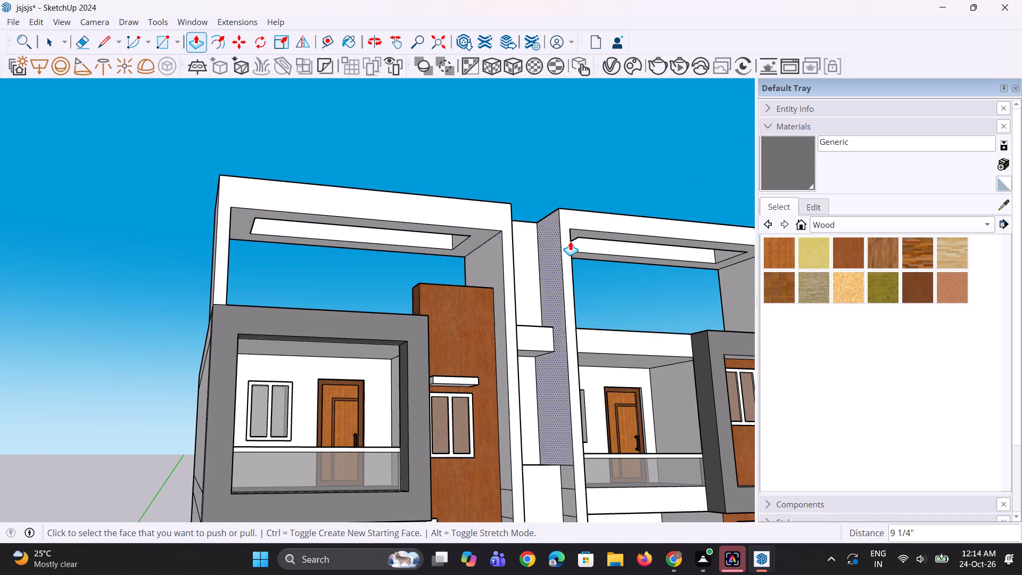
{"action": "double_click", "coordinate": [580, 232]}
Pull the top face of the topmost right grey frame up 3' 5 3/16" to form a raised block at roof level.
{"action": "middle_click_drag", "start_coordinate": [513, 264], "coordinate": [367, 354]}
{"action": "scroll", "coordinate": [367, 354], "scroll_direction": "up", "scroll_amount": 1}
{"action": "scroll", "coordinate": [371, 349], "scroll_direction": "down", "scroll_amount": 5}
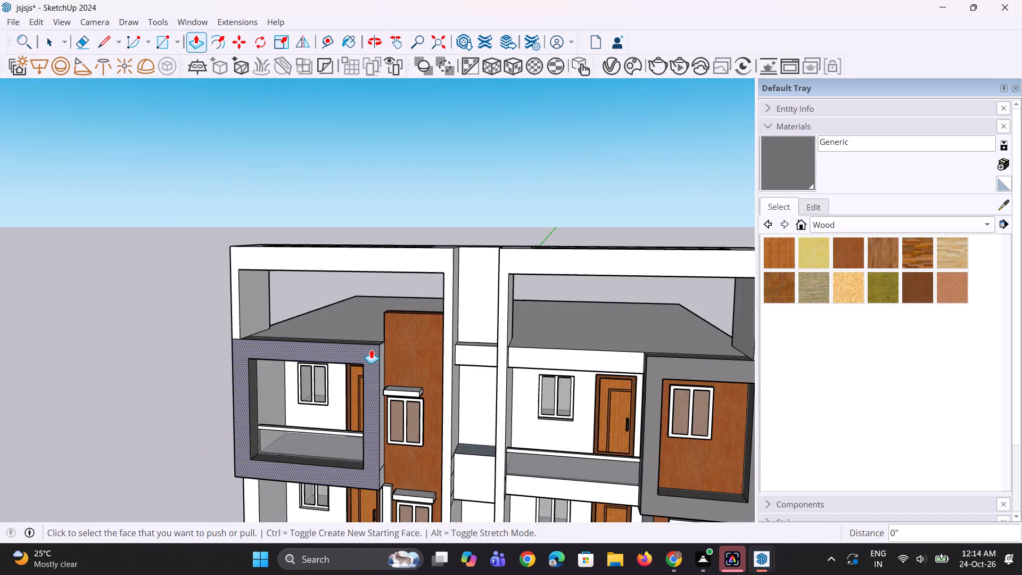
{"action": "scroll", "coordinate": [370, 345], "scroll_direction": "up", "scroll_amount": 4}
{"action": "scroll", "coordinate": [433, 288], "scroll_direction": "up", "scroll_amount": 1}
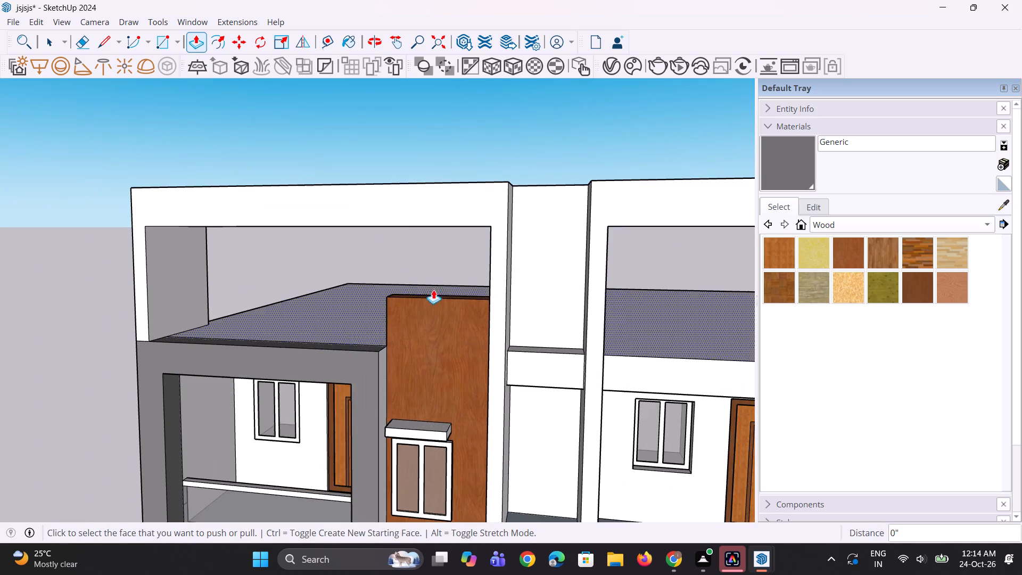
{"action": "middle_click_drag", "start_coordinate": [434, 302], "coordinate": [437, 317]}
{"action": "scroll", "coordinate": [437, 317], "scroll_direction": "down", "scroll_amount": 8}
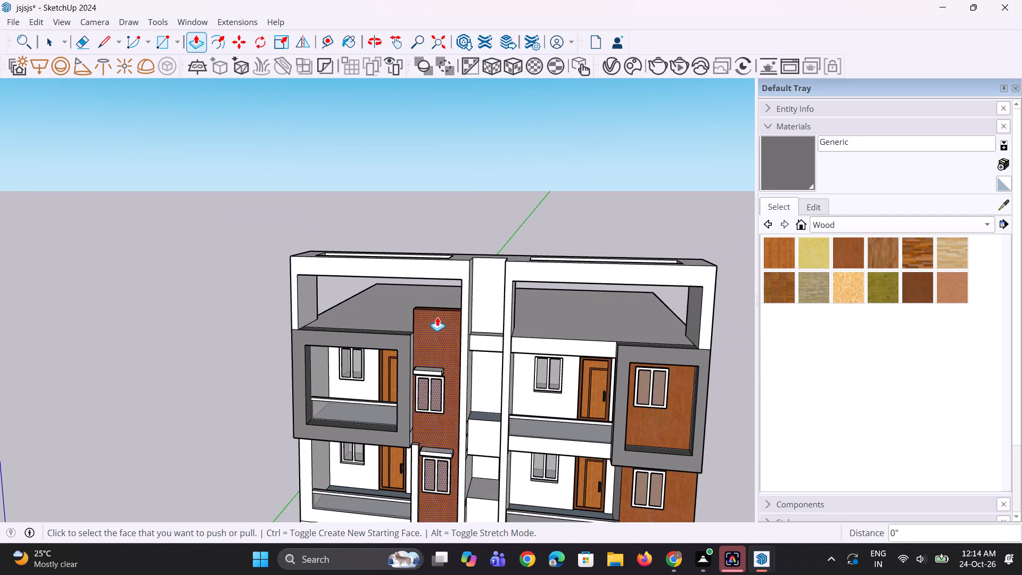
{"action": "scroll", "coordinate": [437, 317], "scroll_direction": "down", "scroll_amount": 3}
{"action": "scroll", "coordinate": [568, 331], "scroll_direction": "up", "scroll_amount": 7}
{"action": "middle_click_drag", "start_coordinate": [612, 333], "coordinate": [612, 349]}
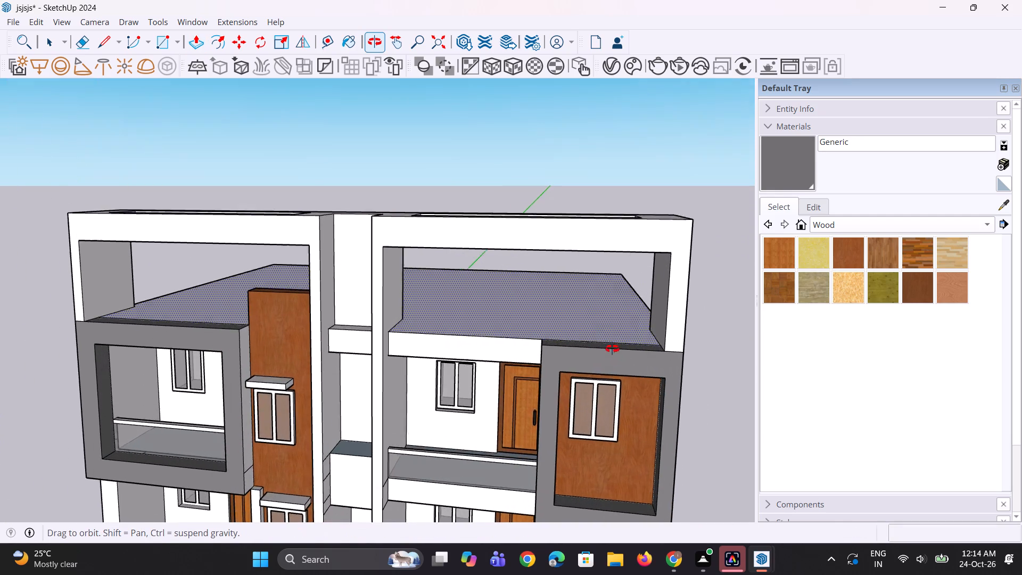
{"action": "middle_click_drag", "start_coordinate": [612, 349], "coordinate": [617, 372]}
{"action": "scroll", "coordinate": [558, 360], "scroll_direction": "up", "scroll_amount": 1}
{"action": "middle_click_drag", "start_coordinate": [558, 360], "coordinate": [589, 357]}
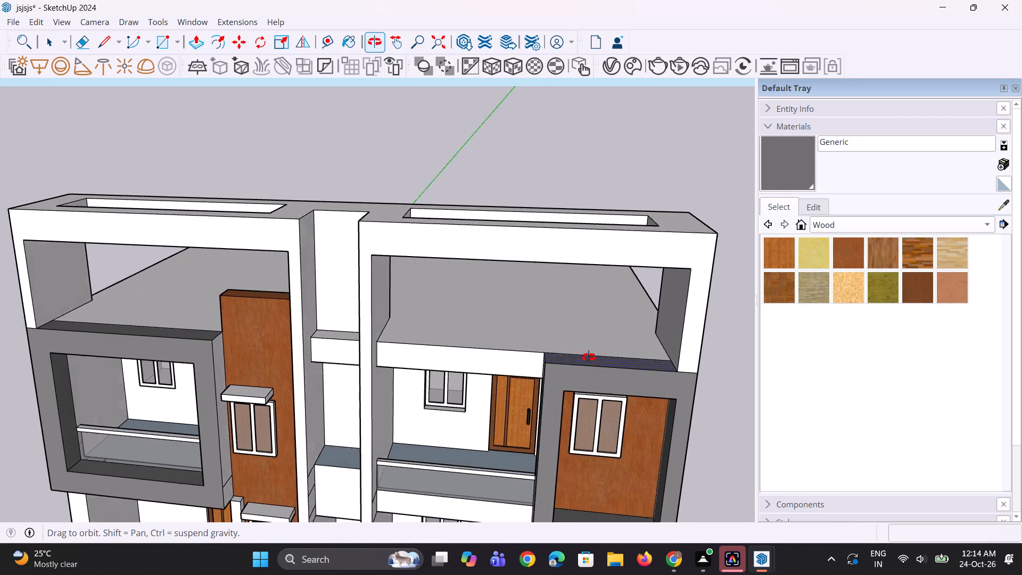
{"action": "middle_click_drag", "start_coordinate": [589, 357], "coordinate": [597, 355]}
{"action": "left_click", "coordinate": [596, 343]}
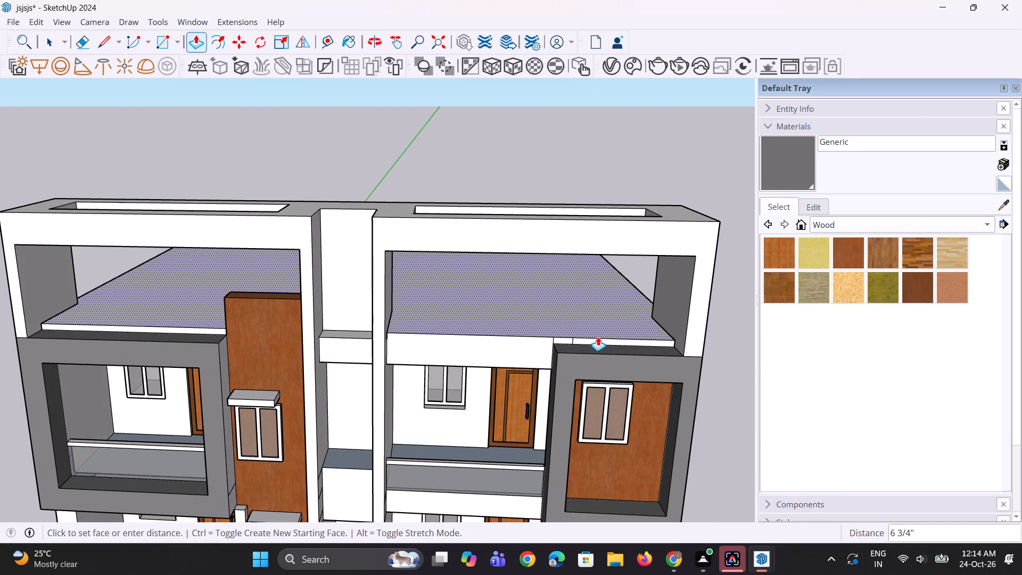
{"action": "key", "text": "Escape"}
{"action": "scroll", "coordinate": [595, 343], "scroll_direction": "up", "scroll_amount": 2}
{"action": "left_click", "coordinate": [595, 350]}
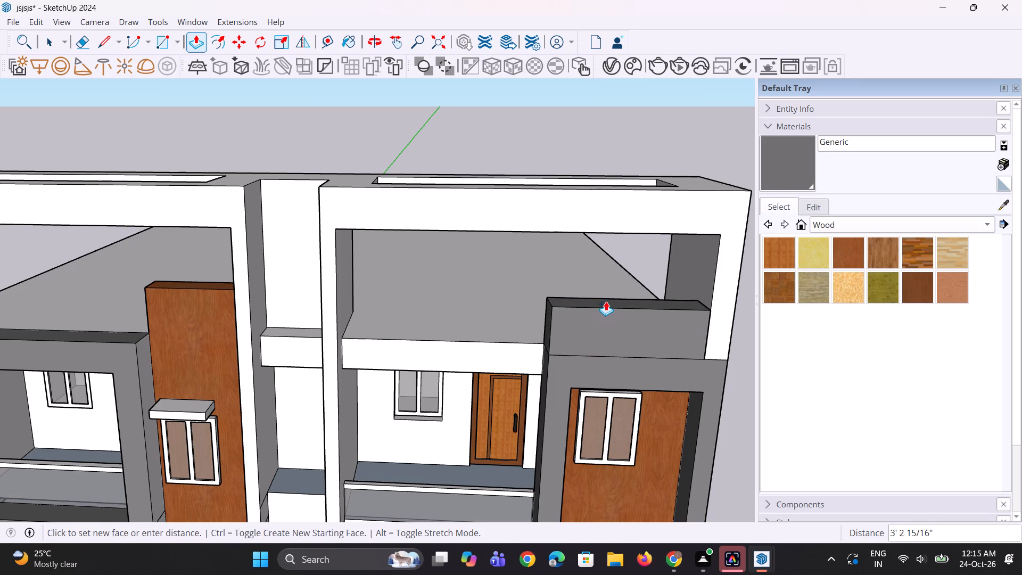
{"action": "left_click", "coordinate": [606, 301]}
Paint the raised block's front, top and exposed side with Wood Cherry Original.
{"action": "left_click", "coordinate": [836, 249]}
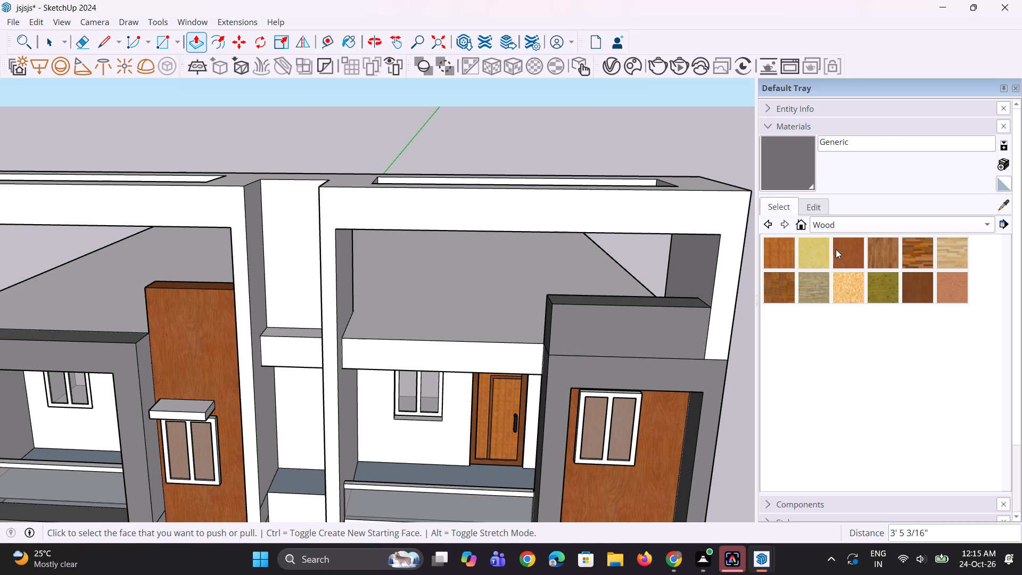
{"action": "left_click", "coordinate": [649, 321]}
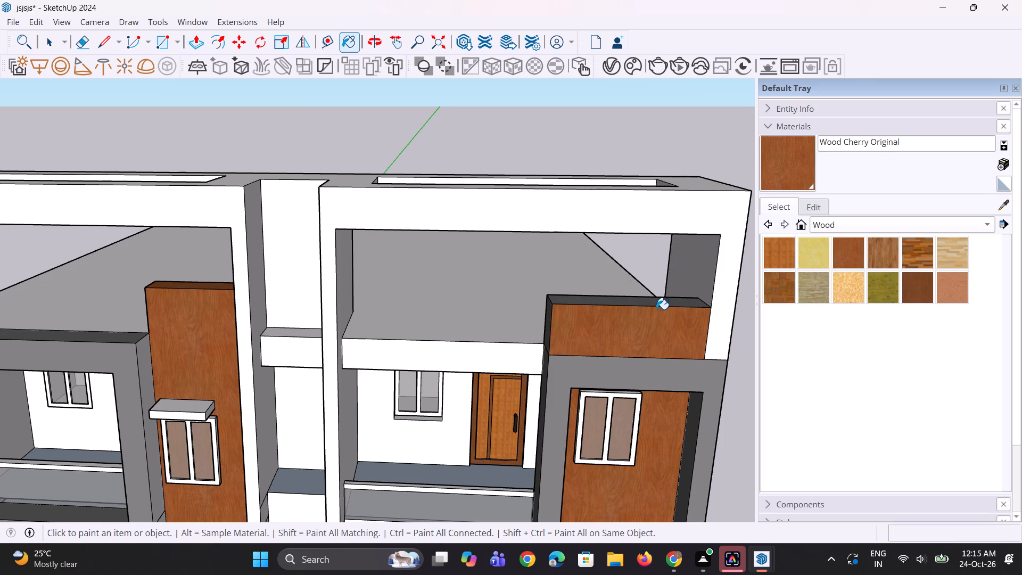
{"action": "left_click", "coordinate": [660, 303]}
{"action": "middle_click_drag", "start_coordinate": [604, 295], "coordinate": [699, 309]}
{"action": "scroll", "coordinate": [607, 311], "scroll_direction": "up", "scroll_amount": 2}
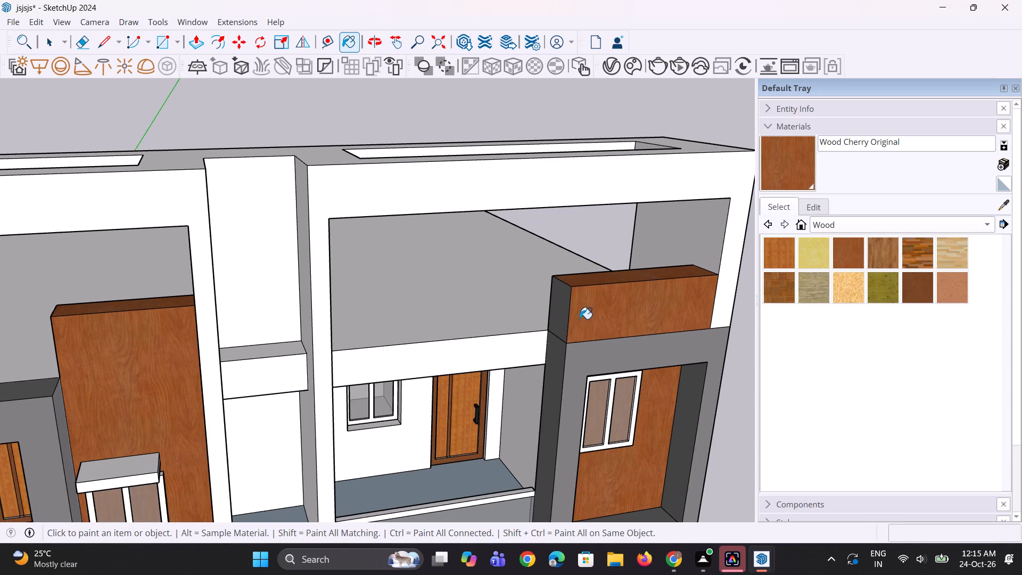
{"action": "left_click", "coordinate": [563, 311]}
Draw a line about 16' 7 3/16" long from the left wood-clad block's side face to the rooftop frame's left post.
{"action": "scroll", "coordinate": [504, 355], "scroll_direction": "down", "scroll_amount": 6}
{"action": "scroll", "coordinate": [516, 349], "scroll_direction": "up", "scroll_amount": 1}
{"action": "middle_click_drag", "start_coordinate": [516, 349], "coordinate": [472, 284]}
{"action": "scroll", "coordinate": [392, 337], "scroll_direction": "up", "scroll_amount": 2}
{"action": "middle_click_drag", "start_coordinate": [214, 389], "coordinate": [350, 434]}
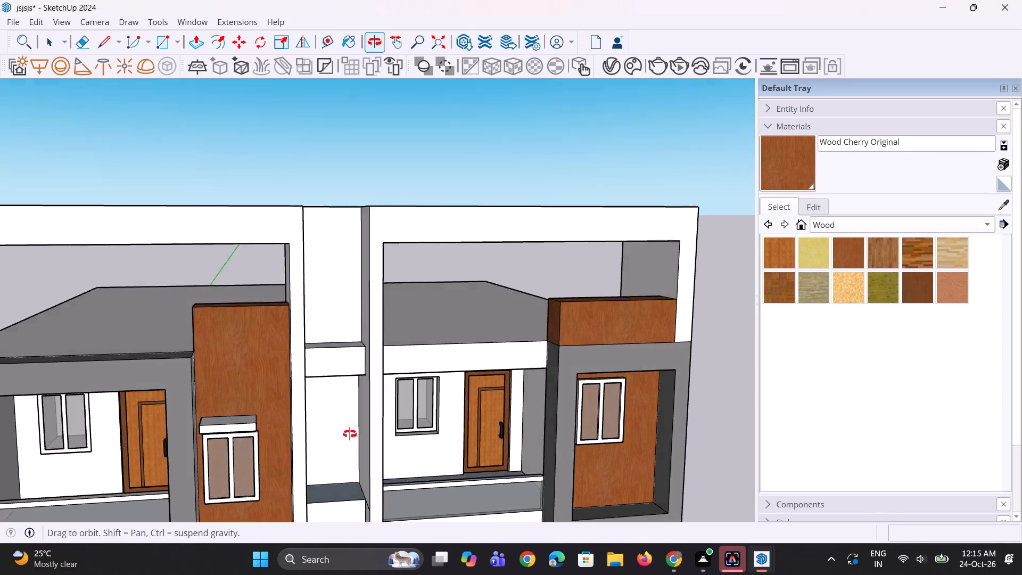
{"action": "middle_click_drag", "start_coordinate": [350, 434], "coordinate": [451, 420]}
{"action": "scroll", "coordinate": [301, 420], "scroll_direction": "up", "scroll_amount": 3}
{"action": "scroll", "coordinate": [493, 341], "scroll_direction": "down", "scroll_amount": 5}
{"action": "scroll", "coordinate": [477, 362], "scroll_direction": "up", "scroll_amount": 1}
{"action": "middle_click_drag", "start_coordinate": [447, 379], "coordinate": [382, 400]}
{"action": "scroll", "coordinate": [350, 379], "scroll_direction": "up", "scroll_amount": 3}
{"action": "middle_click_drag", "start_coordinate": [343, 374], "coordinate": [317, 347]}
{"action": "key", "text": "space"}
{"action": "key", "text": "l"}
{"action": "left_click", "coordinate": [322, 334]}
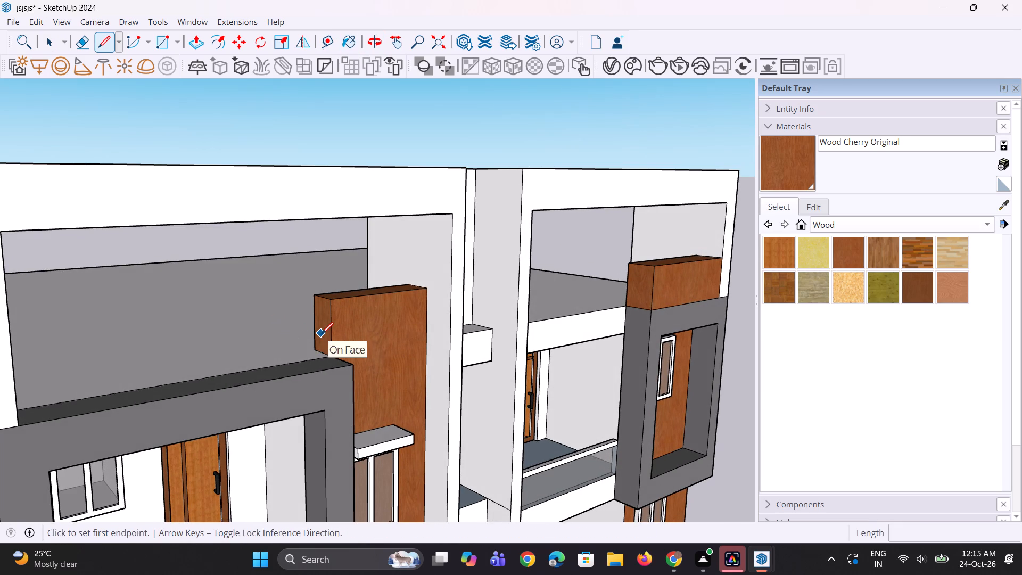
{"action": "scroll", "coordinate": [260, 350], "scroll_direction": "down", "scroll_amount": 4}
{"action": "middle_click_drag", "start_coordinate": [243, 345], "coordinate": [89, 390]}
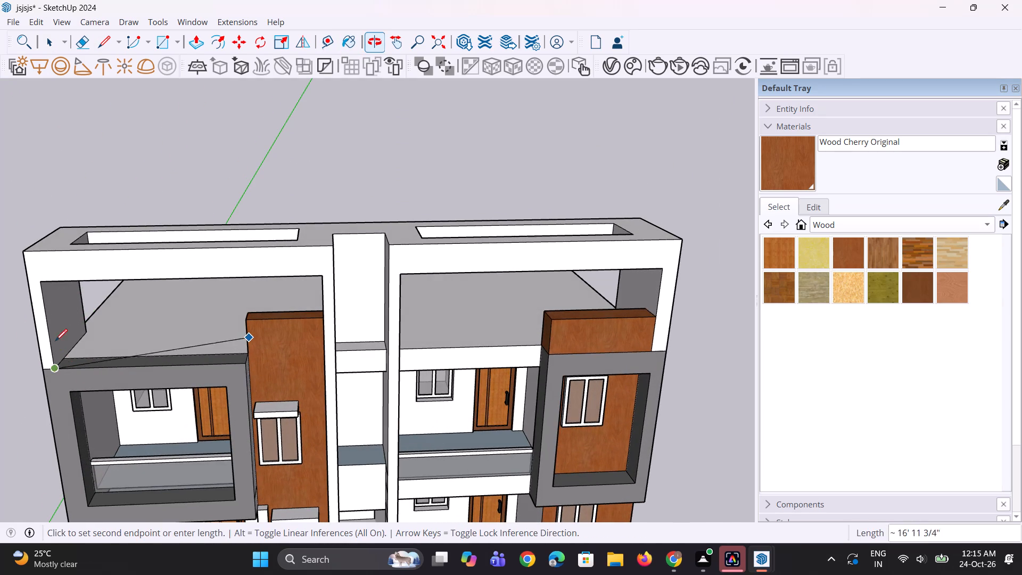
{"action": "left_click", "coordinate": [69, 340]}
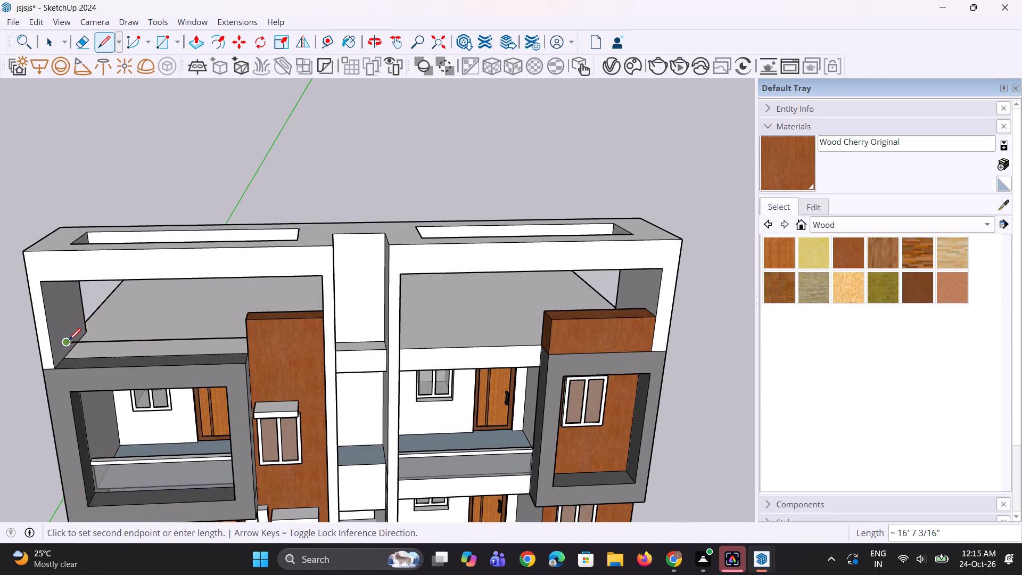
{"action": "middle_click_drag", "start_coordinate": [143, 360], "coordinate": [274, 358]}
{"action": "key", "text": "space"}
{"action": "key", "text": "space"}
Copy the line a short distance upward along the wood-clad block's side face as a second rail path.
{"action": "scroll", "coordinate": [286, 356], "scroll_direction": "up", "scroll_amount": 2}
{"action": "left_click", "coordinate": [287, 360]}
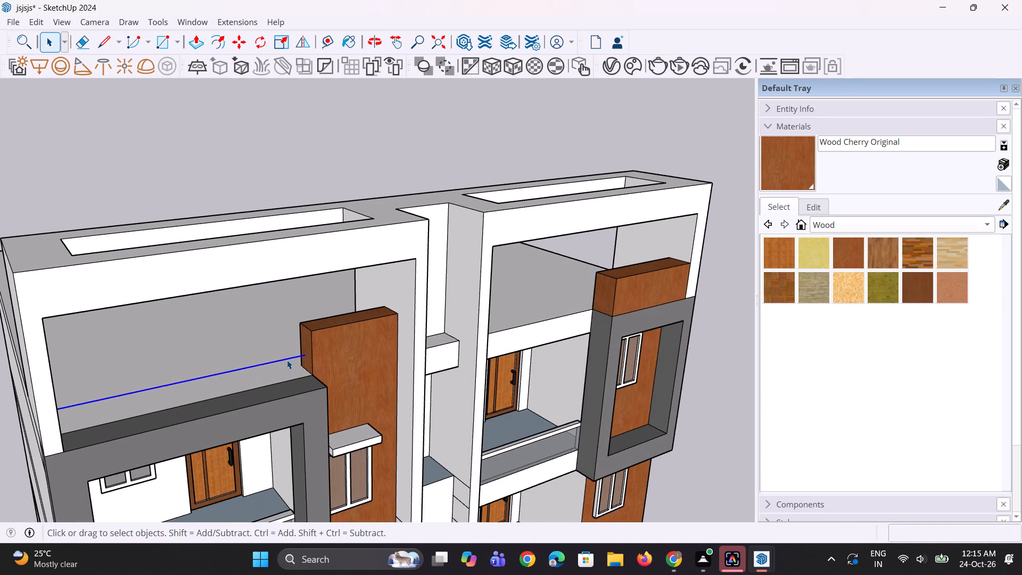
{"action": "scroll", "coordinate": [287, 360], "scroll_direction": "up", "scroll_amount": 3}
{"action": "key", "text": "m"}
{"action": "scroll", "coordinate": [322, 360], "scroll_direction": "up", "scroll_amount": 2, "text": "ctrl"}
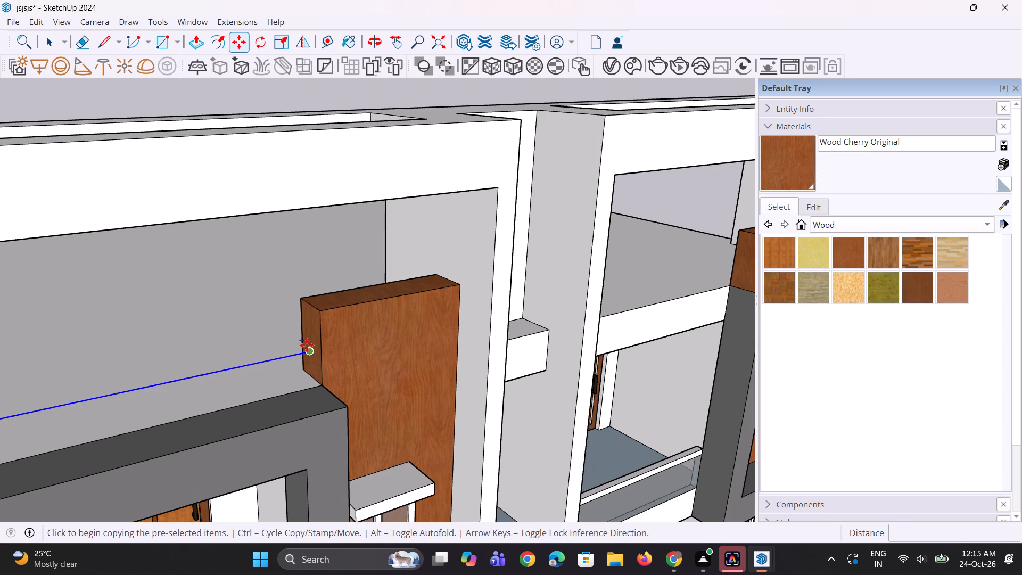
{"action": "left_click", "coordinate": [307, 345]}
{"action": "left_click", "coordinate": [309, 329]}
Draw a 2" radius circle at the upper line's end on the wood block and a similar one at the lower line's end.
{"action": "scroll", "coordinate": [312, 349], "scroll_direction": "up", "scroll_amount": 2}
{"action": "middle_click_drag", "start_coordinate": [312, 349], "coordinate": [312, 334]}
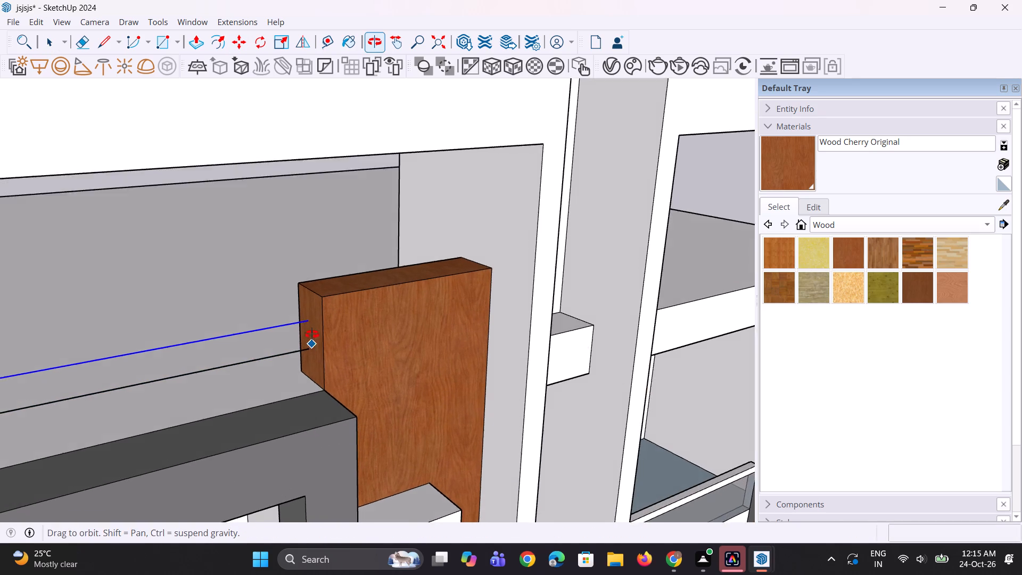
{"action": "middle_click_drag", "start_coordinate": [312, 334], "coordinate": [312, 328]}
{"action": "key", "text": "r"}
{"action": "scroll", "coordinate": [285, 303], "scroll_direction": "up", "scroll_amount": 5}
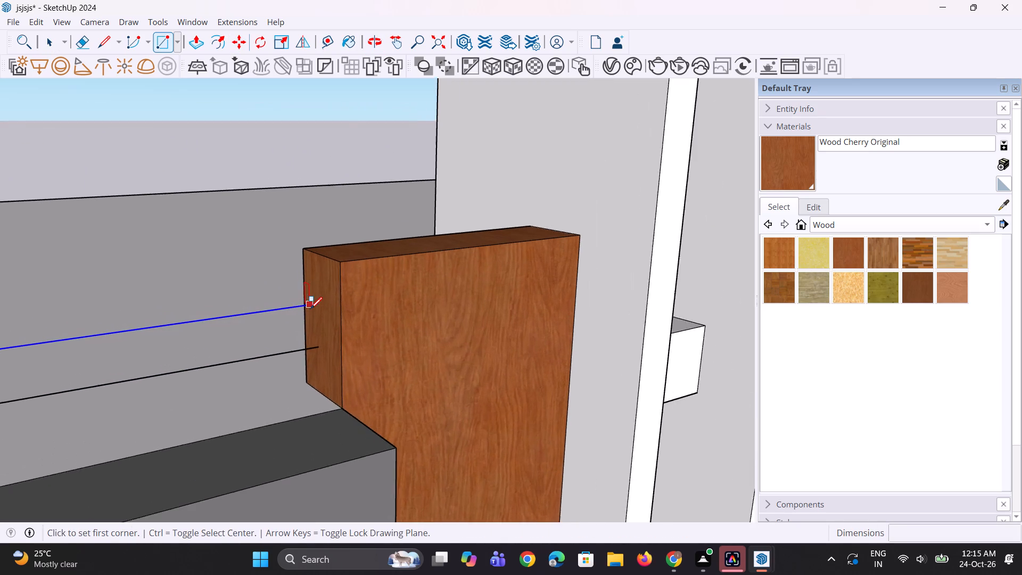
{"action": "key", "text": "c"}
{"action": "scroll", "coordinate": [333, 327], "scroll_direction": "up", "scroll_amount": 5}
{"action": "left_click", "coordinate": [316, 295]}
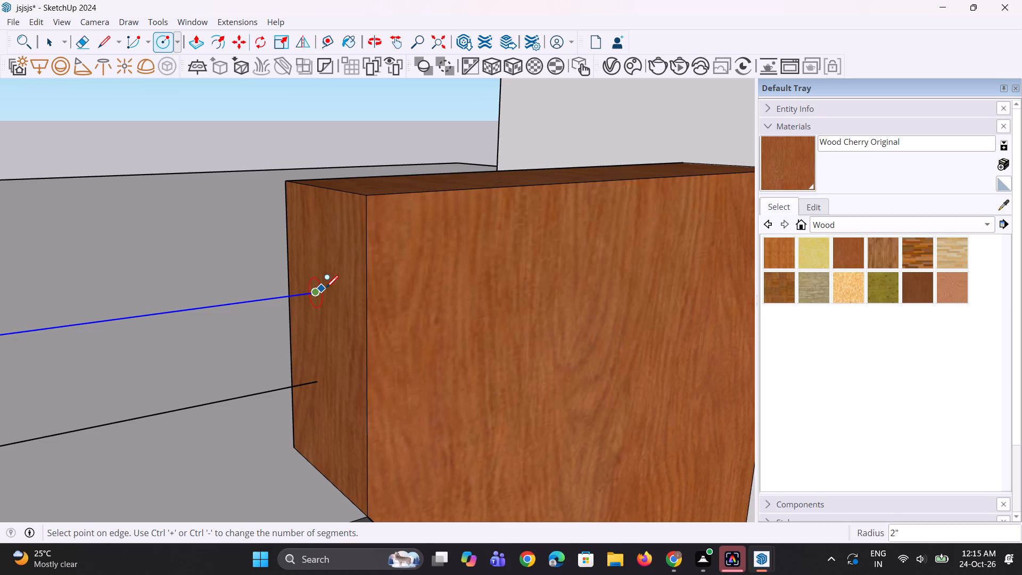
{"action": "left_click", "coordinate": [326, 287]}
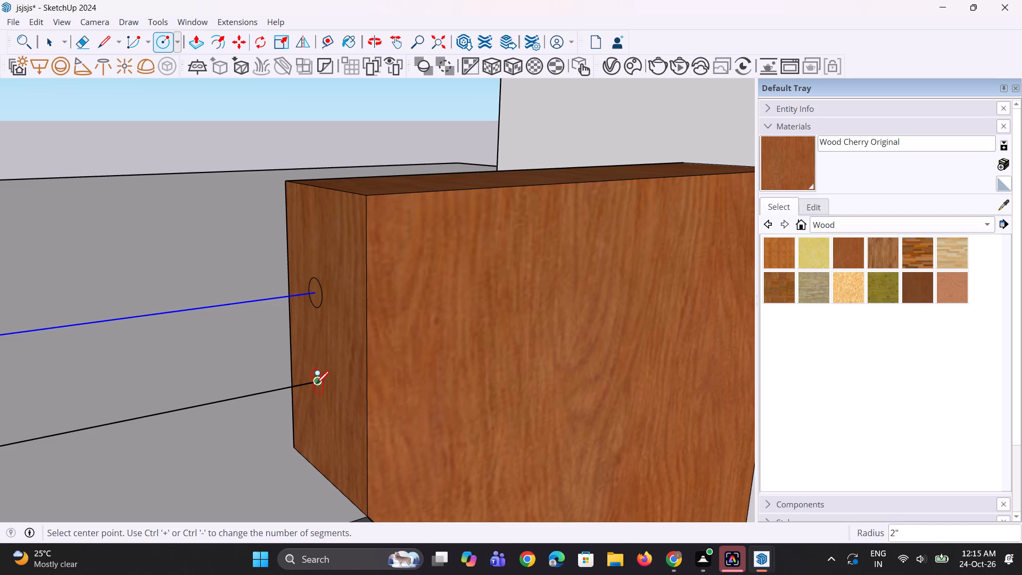
{"action": "left_click", "coordinate": [316, 383]}
{"action": "left_click", "coordinate": [317, 380]}
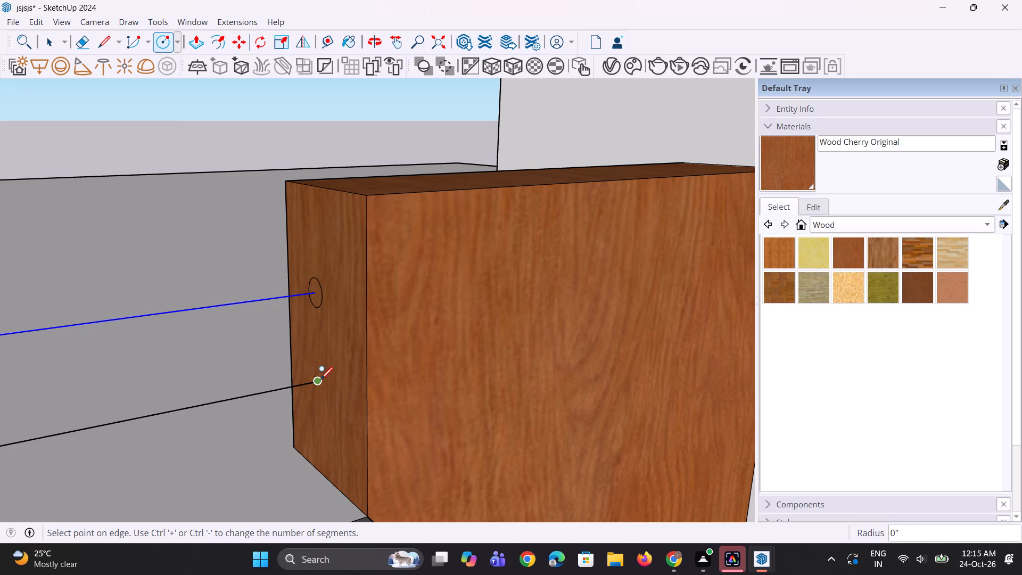
{"action": "left_click", "coordinate": [324, 371]}
{"action": "key", "text": "space"}
{"action": "key", "text": "space"}
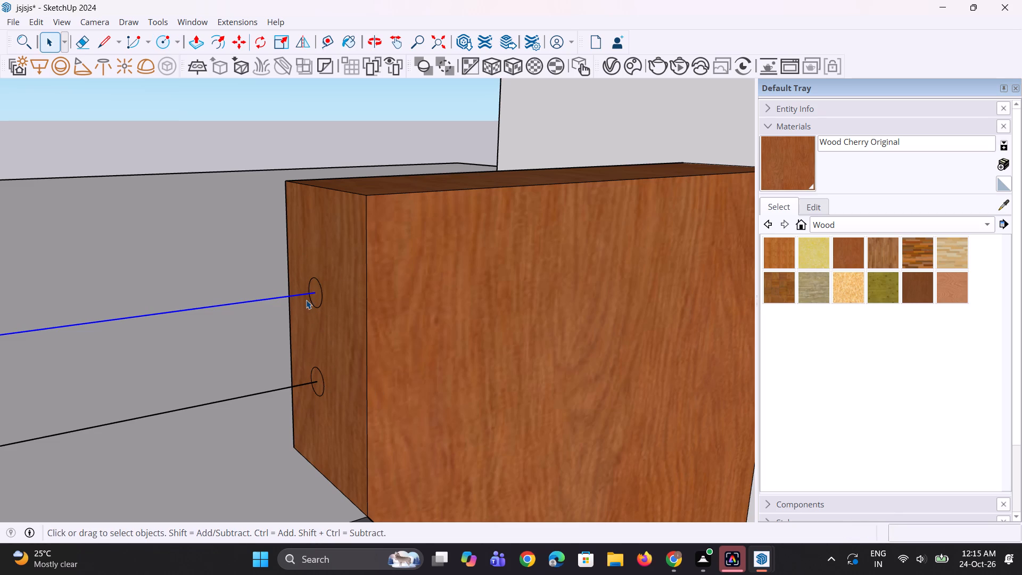
Extrude the upper circle along the upper line with Follow Me to form a round rail.
{"action": "left_click", "coordinate": [27, 41]}
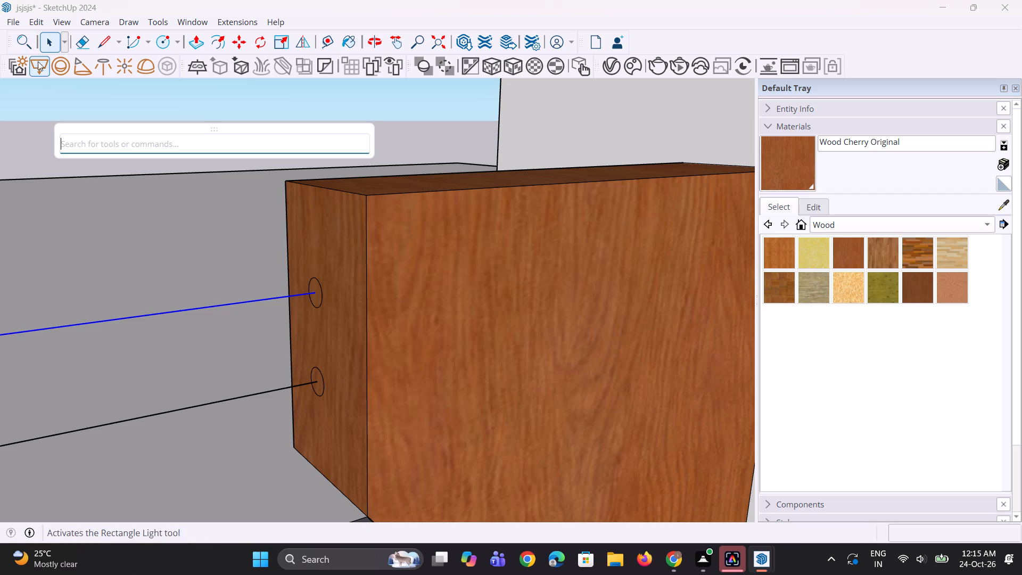
{"action": "key", "text": "f"}
{"action": "key", "text": "o"}
{"action": "key", "text": "l"}
{"action": "key", "text": "l"}
{"action": "left_click", "coordinate": [125, 180]}
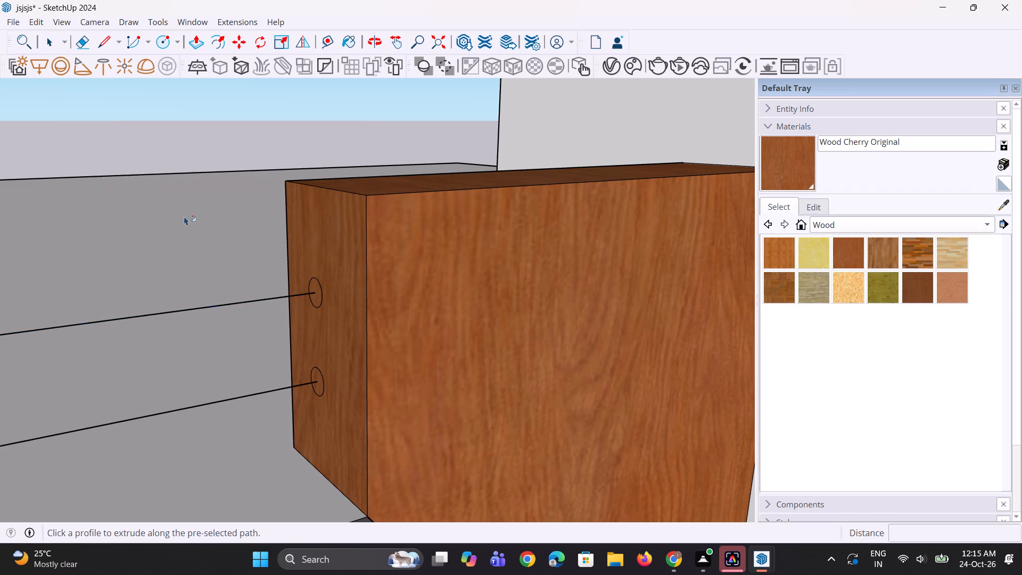
{"action": "left_click", "coordinate": [316, 301]}
{"action": "scroll", "coordinate": [316, 287], "scroll_direction": "down", "scroll_amount": 4}
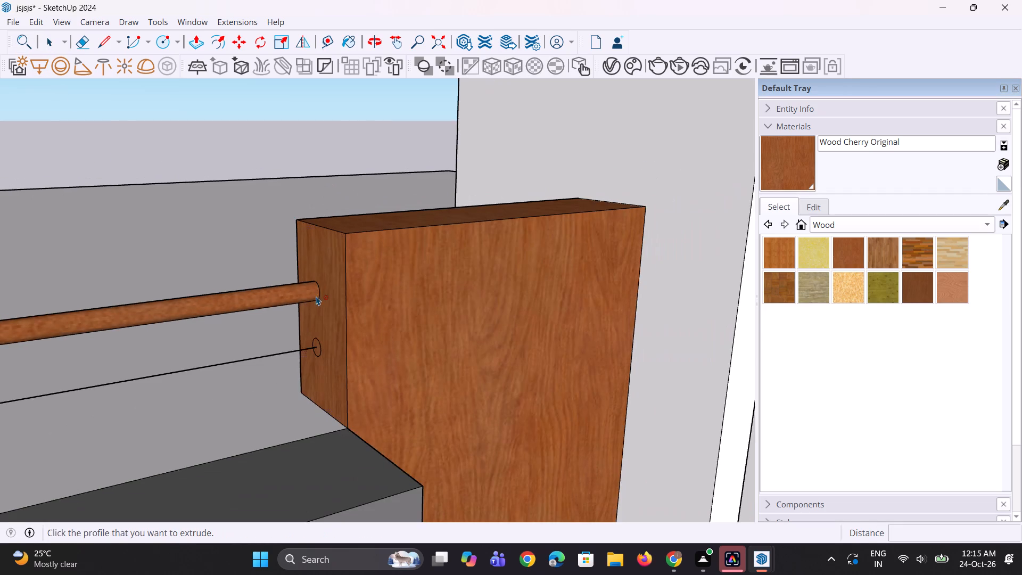
{"action": "scroll", "coordinate": [316, 296], "scroll_direction": "down", "scroll_amount": 4}
{"action": "key", "text": "space"}
Extrude the lower circle along the lower line with Follow Me to form the second round rail.
{"action": "scroll", "coordinate": [307, 339], "scroll_direction": "up", "scroll_amount": 2}
{"action": "key", "text": "space"}
{"action": "left_click", "coordinate": [295, 345]}
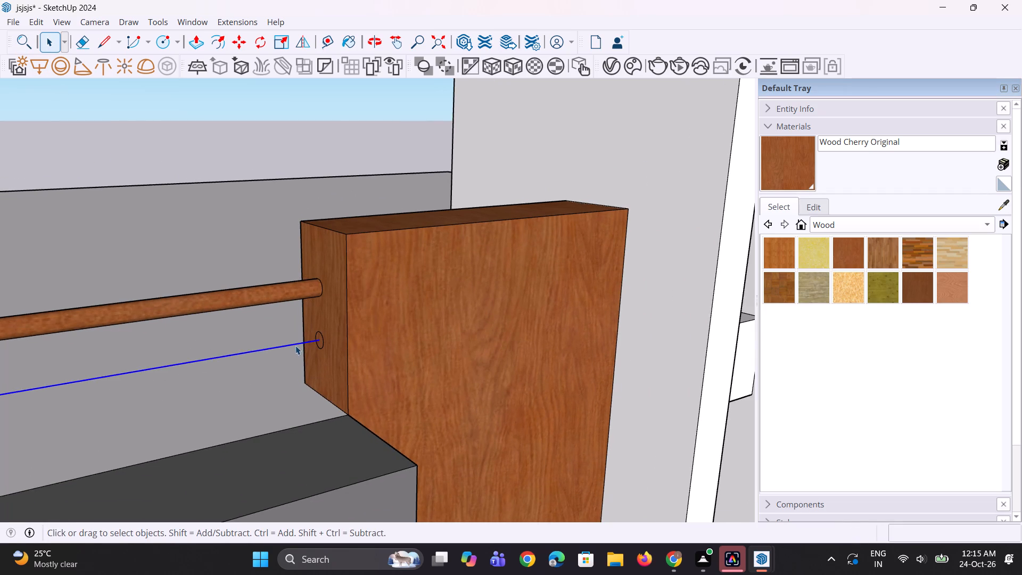
{"action": "scroll", "coordinate": [300, 344], "scroll_direction": "up", "scroll_amount": 2}
{"action": "left_click", "coordinate": [34, 50]}
{"action": "type", "text": "fo"}
{"action": "key", "text": "l"}
{"action": "key", "text": "l"}
{"action": "left_click", "coordinate": [114, 182]}
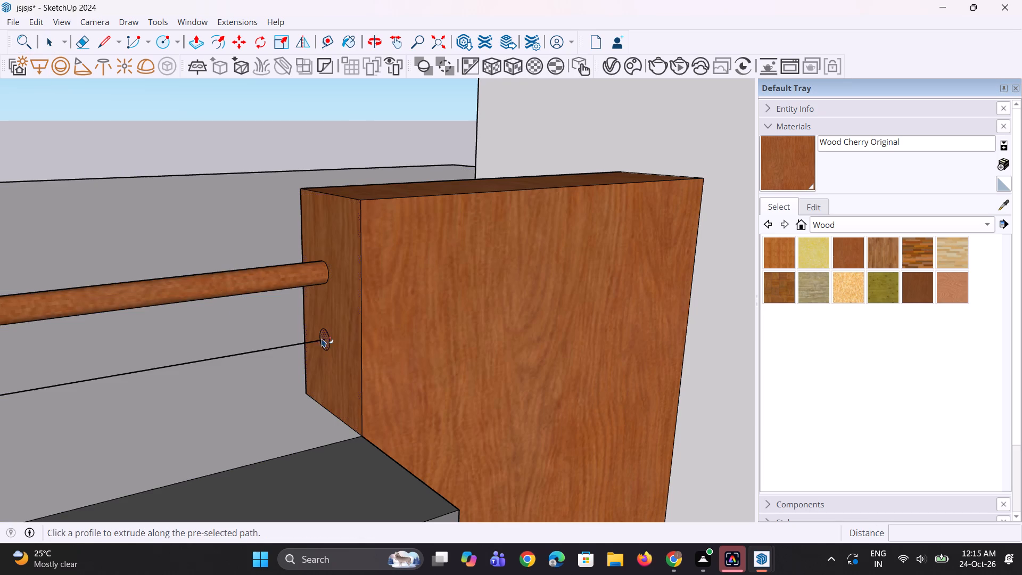
{"action": "left_click", "coordinate": [325, 347]}
{"action": "scroll", "coordinate": [324, 342], "scroll_direction": "down", "scroll_amount": 5}
{"action": "key", "text": "space"}
{"action": "key", "text": "space"}
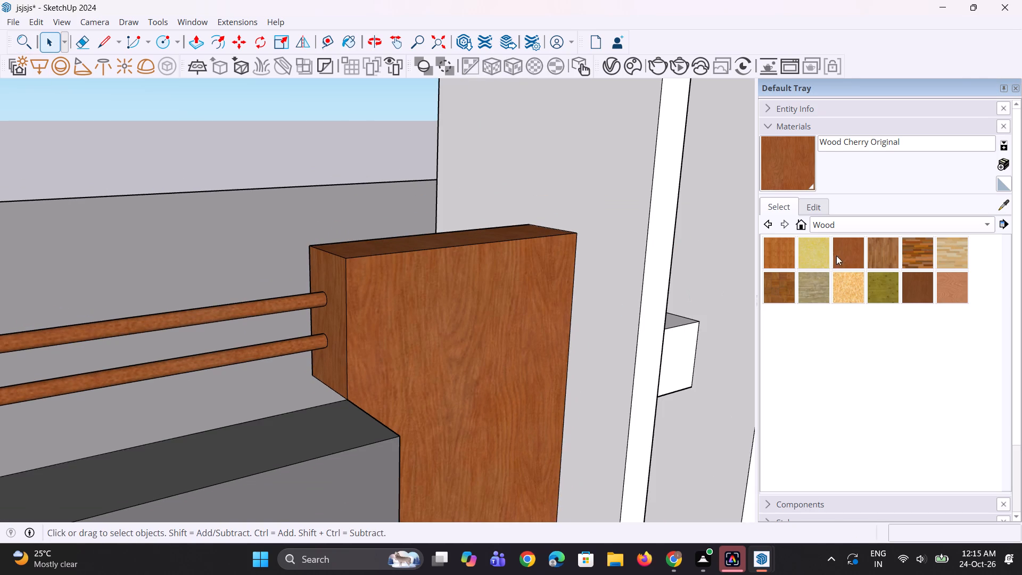
Paint both round rails with Color M07 from the Colors collection.
{"action": "left_click", "coordinate": [851, 229]}
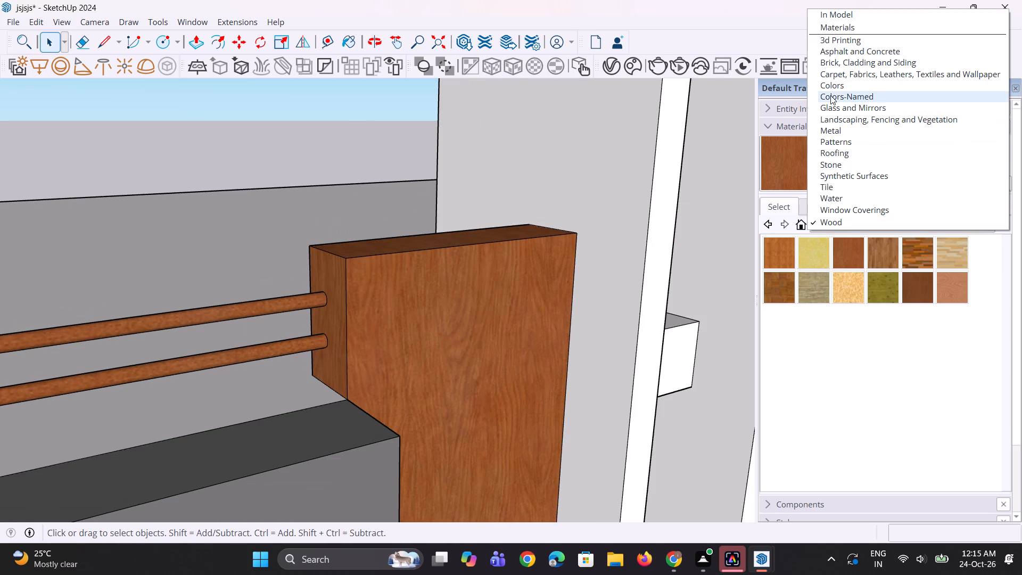
{"action": "left_click", "coordinate": [830, 87]}
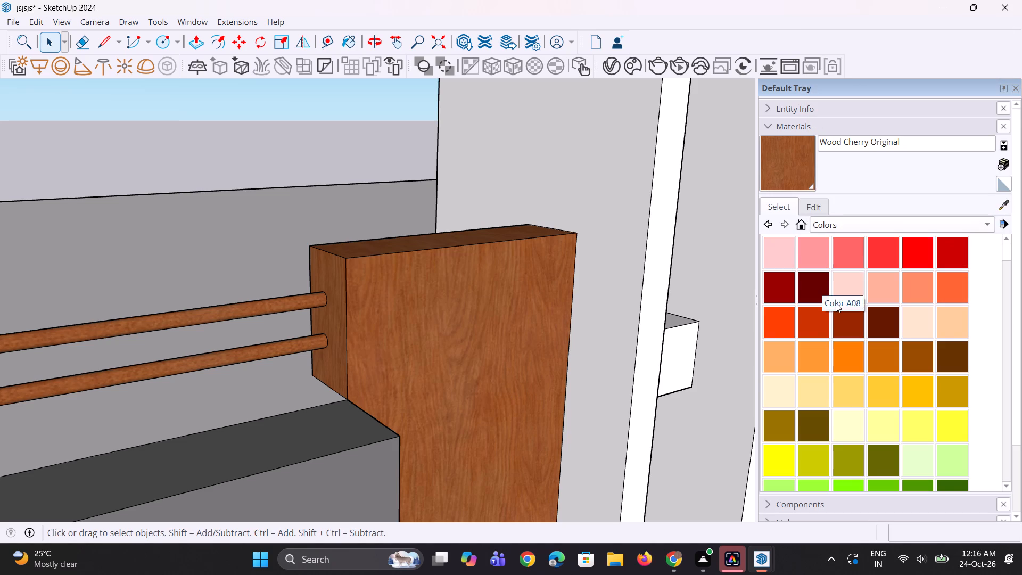
{"action": "scroll", "coordinate": [836, 303], "scroll_direction": "down", "scroll_amount": 17}
{"action": "left_click", "coordinate": [823, 325]}
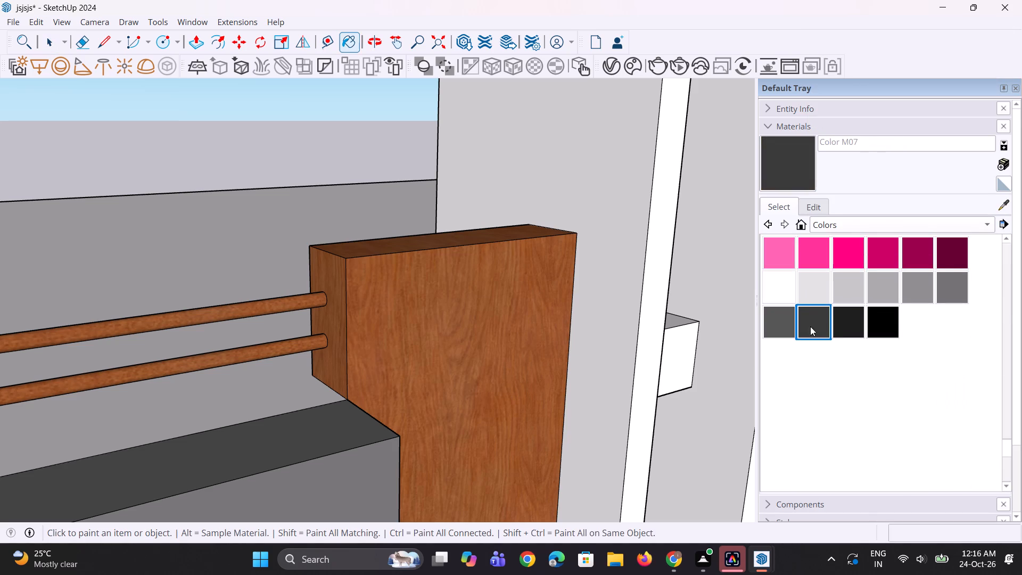
{"action": "scroll", "coordinate": [289, 332], "scroll_direction": "up", "scroll_amount": 2}
{"action": "left_click", "coordinate": [291, 300]}
{"action": "left_click", "coordinate": [310, 351]}
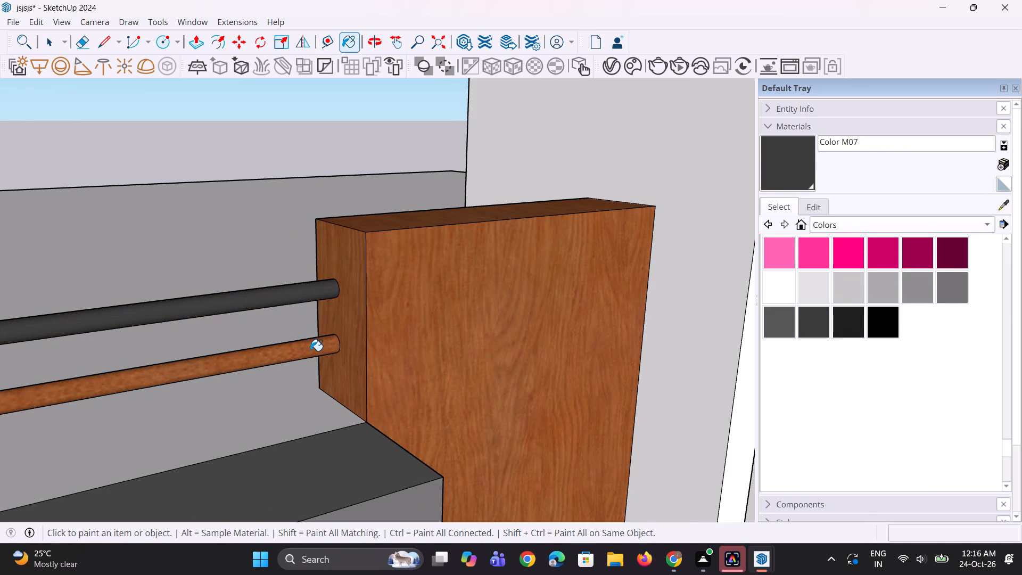
Undo the round rails' painting and the lower rail's Follow Me extrusion.
{"action": "scroll", "coordinate": [313, 351], "scroll_direction": "down", "scroll_amount": 10}
{"action": "middle_click_drag", "start_coordinate": [333, 397], "coordinate": [437, 383]}
{"action": "scroll", "coordinate": [399, 350], "scroll_direction": "up", "scroll_amount": 3}
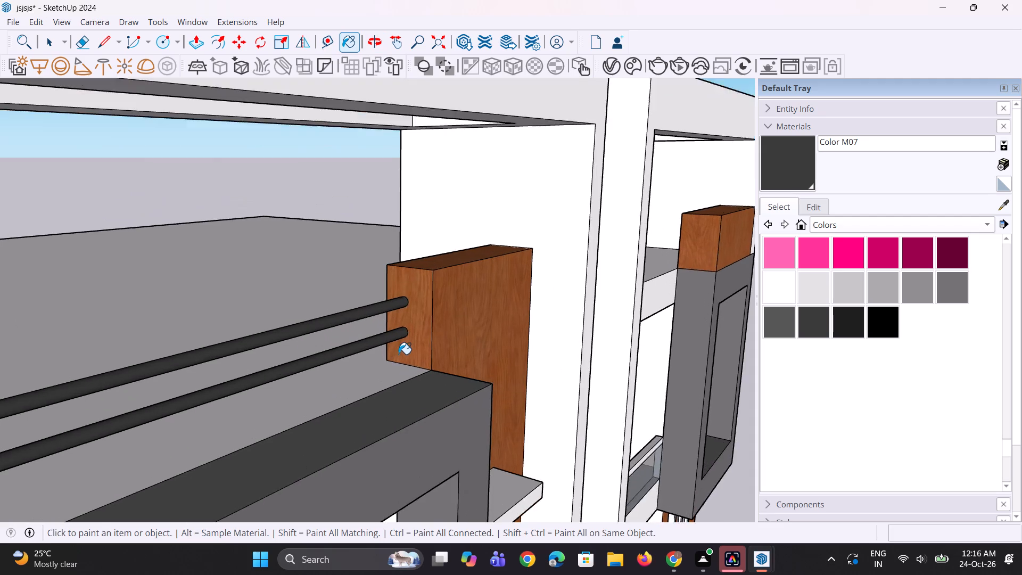
{"action": "scroll", "coordinate": [399, 354], "scroll_direction": "up", "scroll_amount": 3}
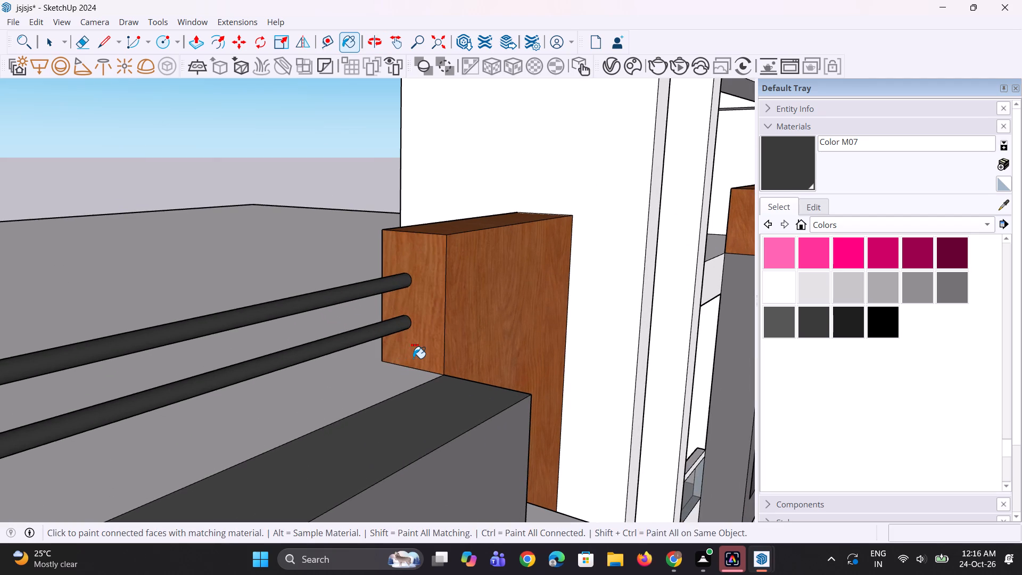
{"action": "key", "text": "ctrl+z"}
{"action": "key", "text": "ctrl+z"}
{"action": "key", "text": "ctrl+z"}
{"action": "key", "text": "space"}
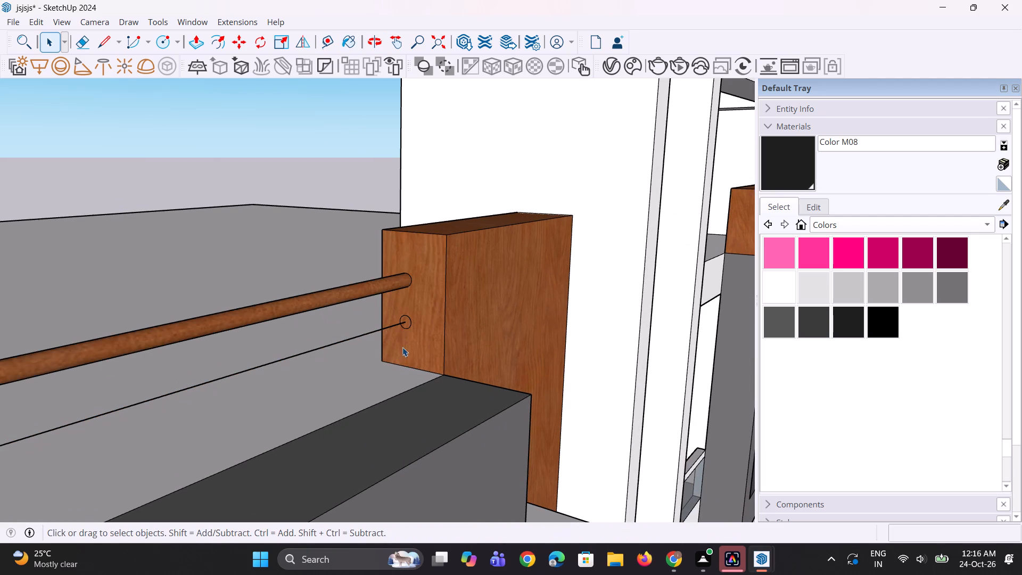
Copy the lower rail line together with its circle straight down on the wood block's side face.
{"action": "key", "text": "space"}
{"action": "left_click", "coordinate": [392, 328]}
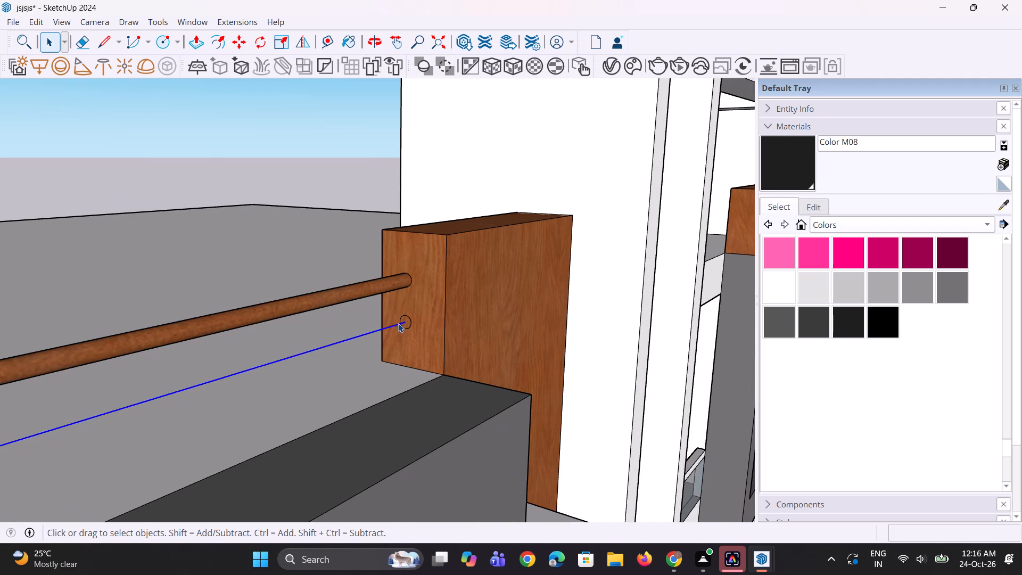
{"action": "left_click", "coordinate": [407, 323], "text": "ctrl"}
{"action": "scroll", "coordinate": [407, 334], "scroll_direction": "up", "scroll_amount": 6}
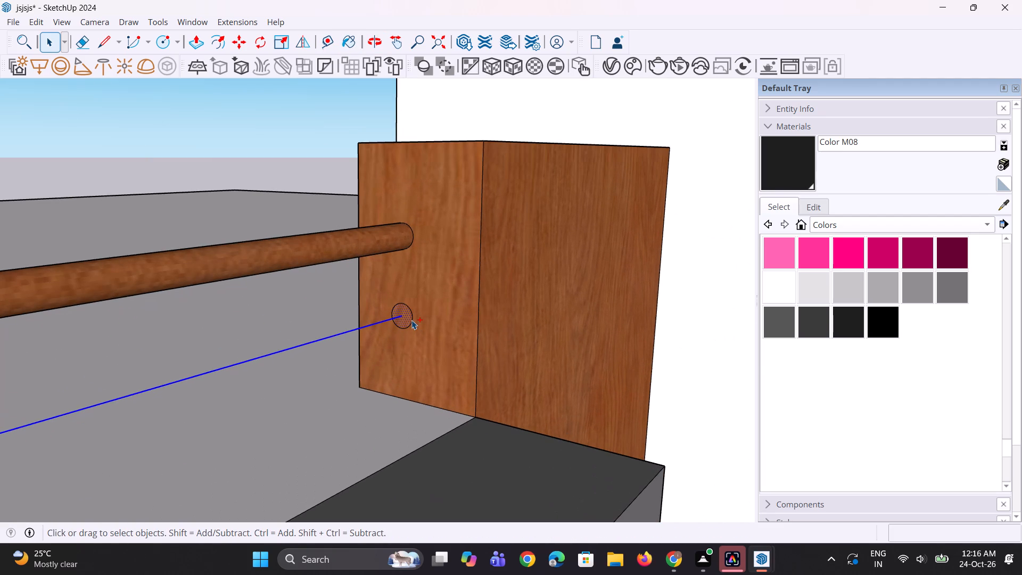
{"action": "key", "text": "m"}
{"action": "left_click", "coordinate": [409, 327]}
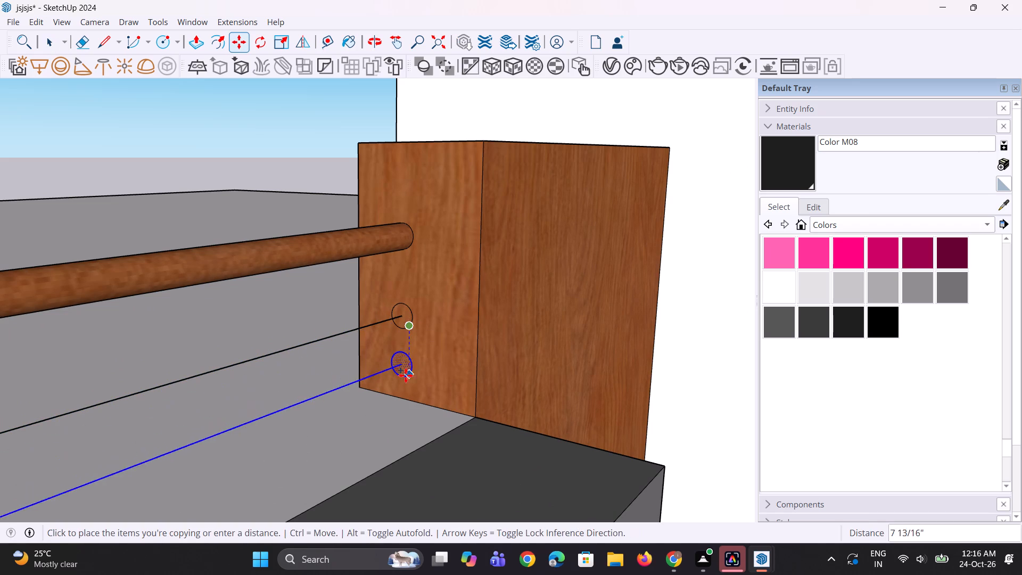
{"action": "left_click", "coordinate": [409, 384]}
{"action": "scroll", "coordinate": [409, 384], "scroll_direction": "up", "scroll_amount": 1}
{"action": "middle_click_drag", "start_coordinate": [409, 384], "coordinate": [350, 392]}
{"action": "scroll", "coordinate": [374, 360], "scroll_direction": "down", "scroll_amount": 4}
{"action": "scroll", "coordinate": [393, 326], "scroll_direction": "up", "scroll_amount": 2}
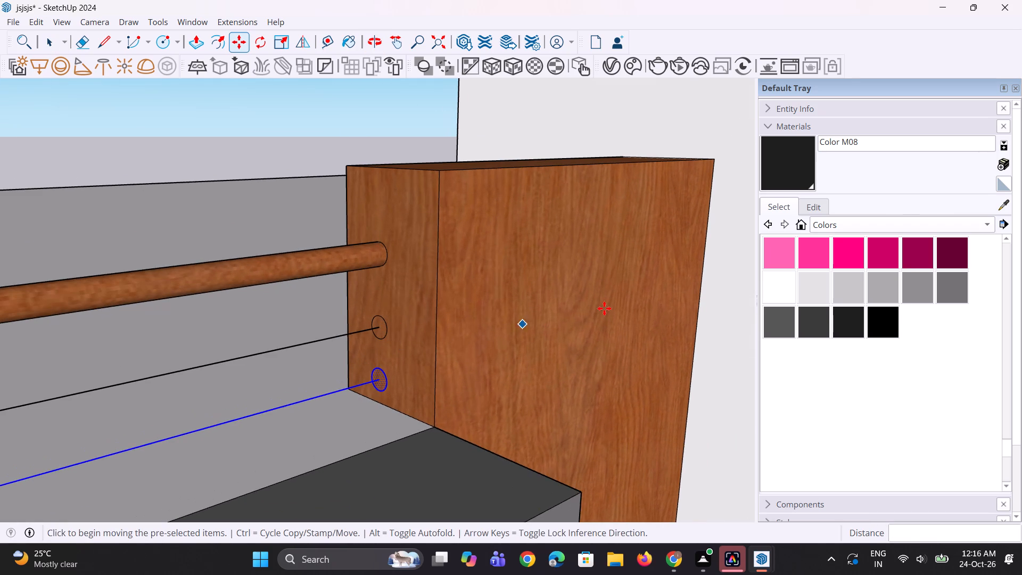
Extrude the middle circle along the middle line with Follow Me to form a second round rail.
{"action": "key", "text": "space"}
{"action": "left_click", "coordinate": [306, 346]}
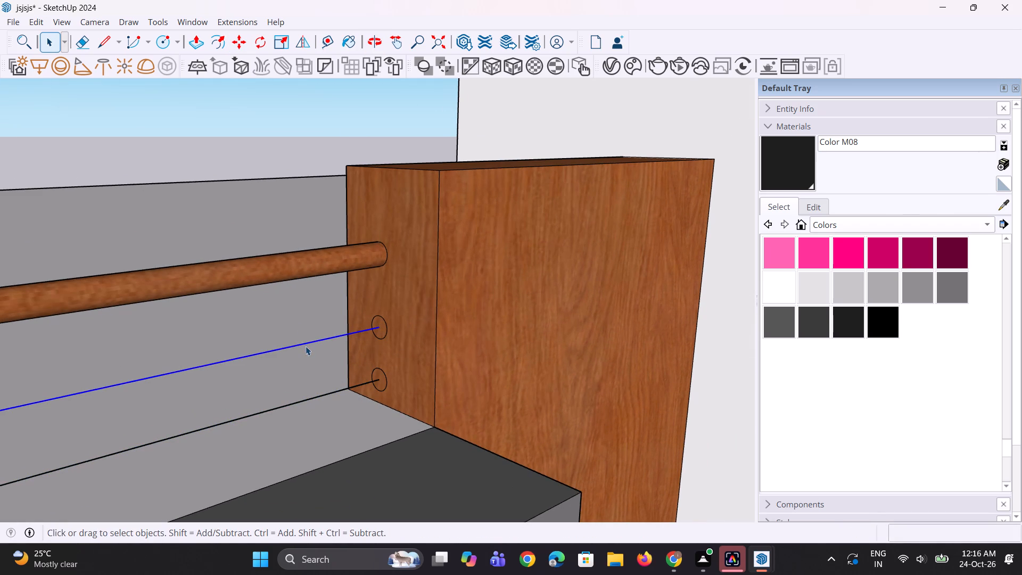
{"action": "left_click", "coordinate": [18, 46]}
{"action": "key", "text": "f"}
{"action": "key", "text": "o"}
{"action": "key", "text": "l"}
{"action": "key", "text": "l"}
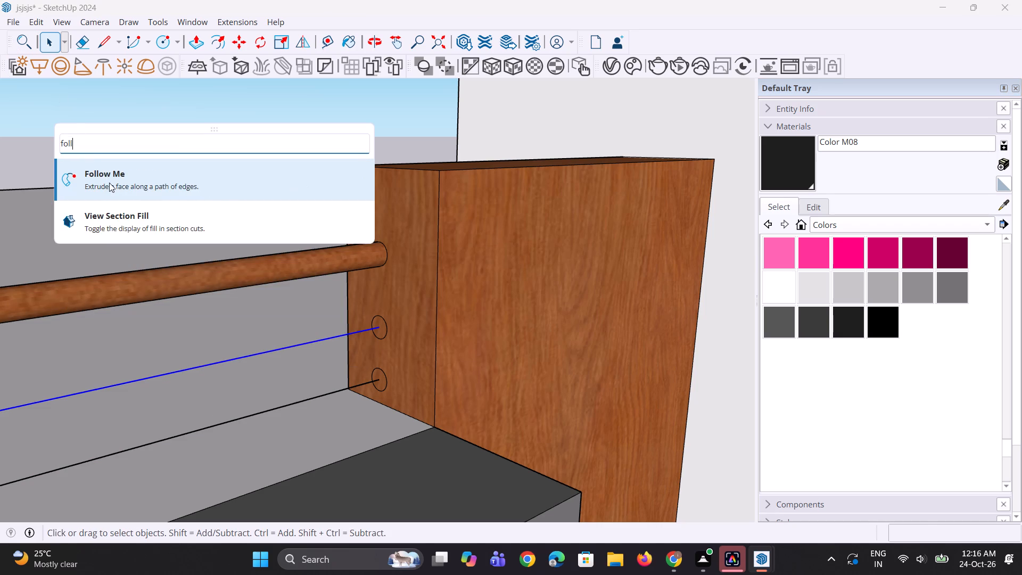
{"action": "left_click", "coordinate": [109, 183]}
{"action": "left_click", "coordinate": [381, 335]}
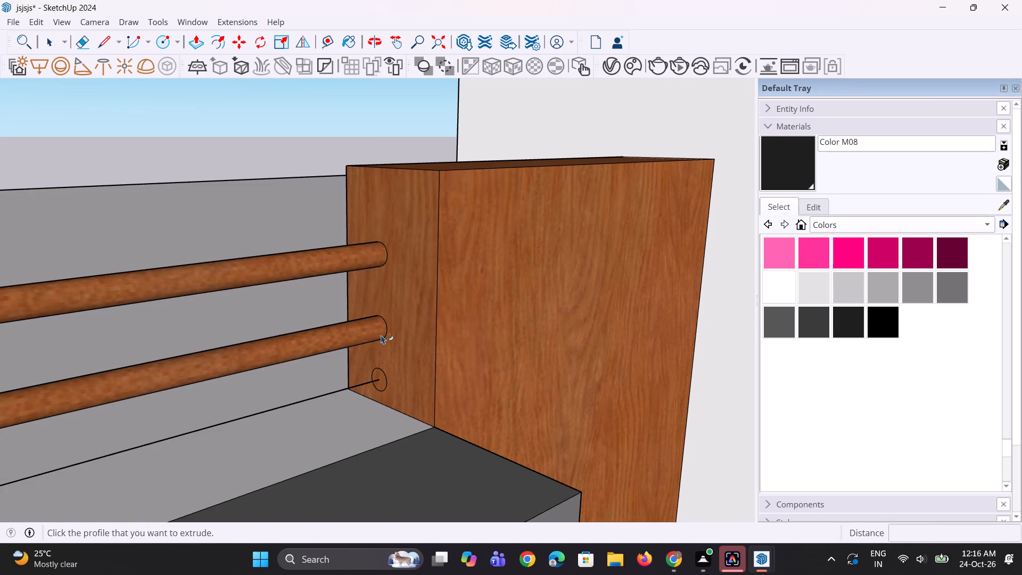
Extrude the bottom circle along the bottom line with Follow Me to form a third round rail.
{"action": "key", "text": "space"}
{"action": "key", "text": "space"}
{"action": "left_click", "coordinate": [343, 389]}
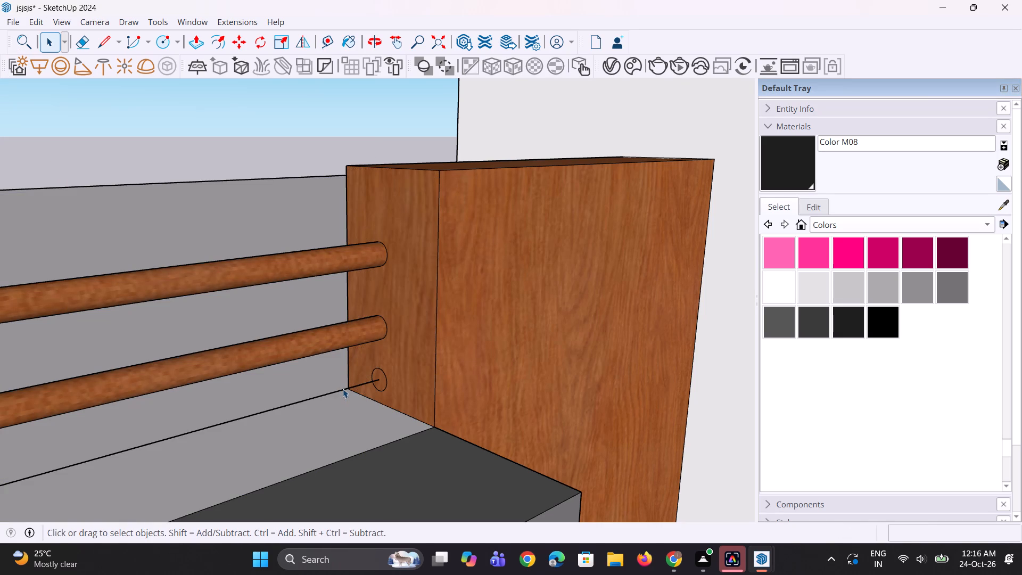
{"action": "left_click", "coordinate": [18, 41]}
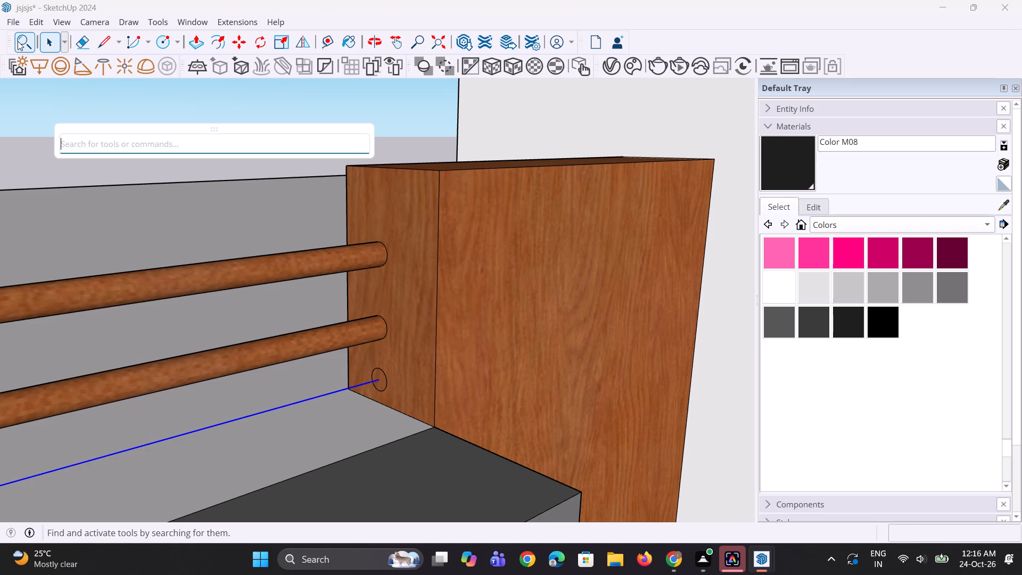
{"action": "key", "text": "f"}
{"action": "key", "text": "o"}
{"action": "key", "text": "l"}
{"action": "key", "text": "l"}
{"action": "left_click", "coordinate": [125, 184]}
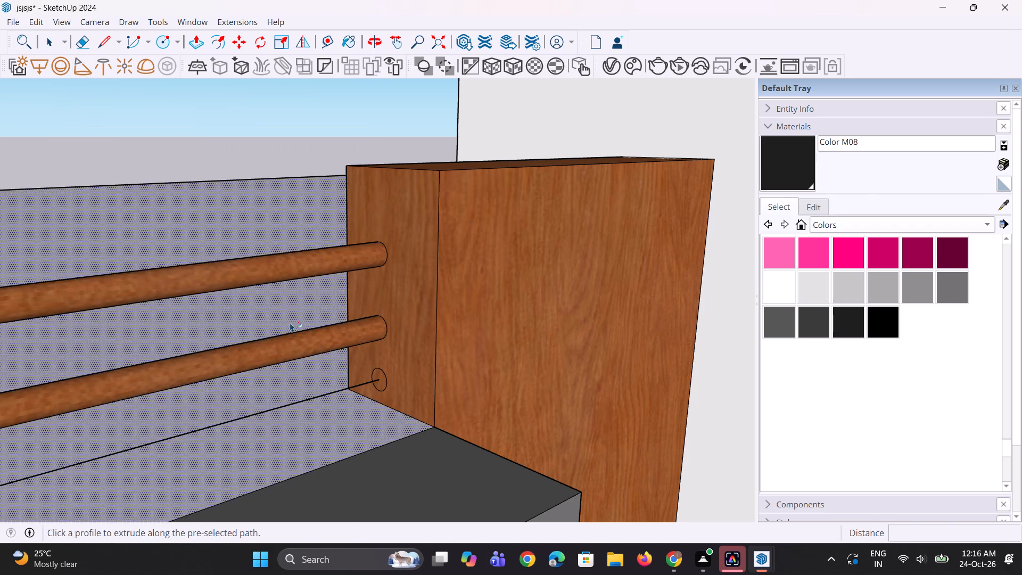
{"action": "left_click", "coordinate": [383, 377]}
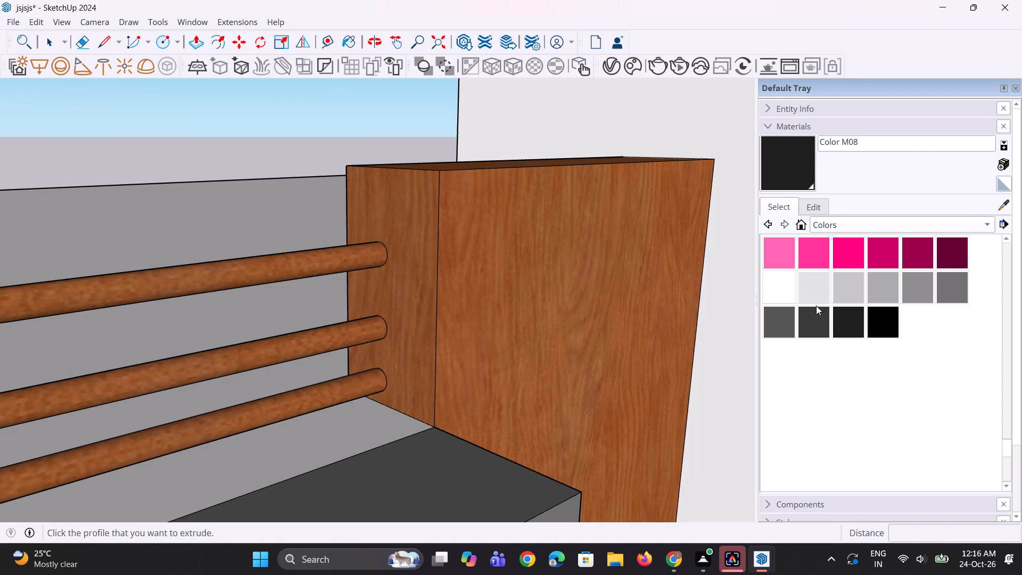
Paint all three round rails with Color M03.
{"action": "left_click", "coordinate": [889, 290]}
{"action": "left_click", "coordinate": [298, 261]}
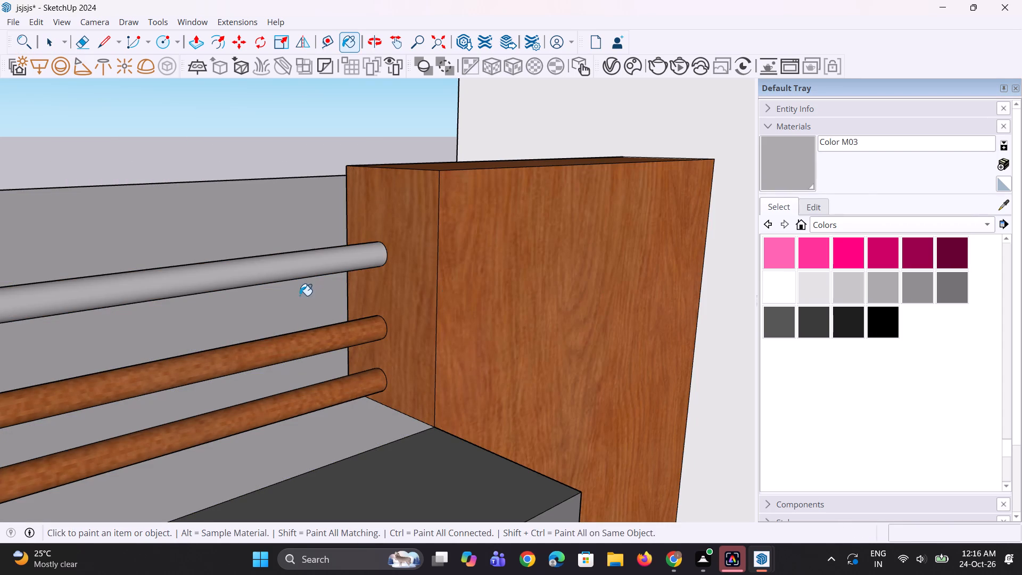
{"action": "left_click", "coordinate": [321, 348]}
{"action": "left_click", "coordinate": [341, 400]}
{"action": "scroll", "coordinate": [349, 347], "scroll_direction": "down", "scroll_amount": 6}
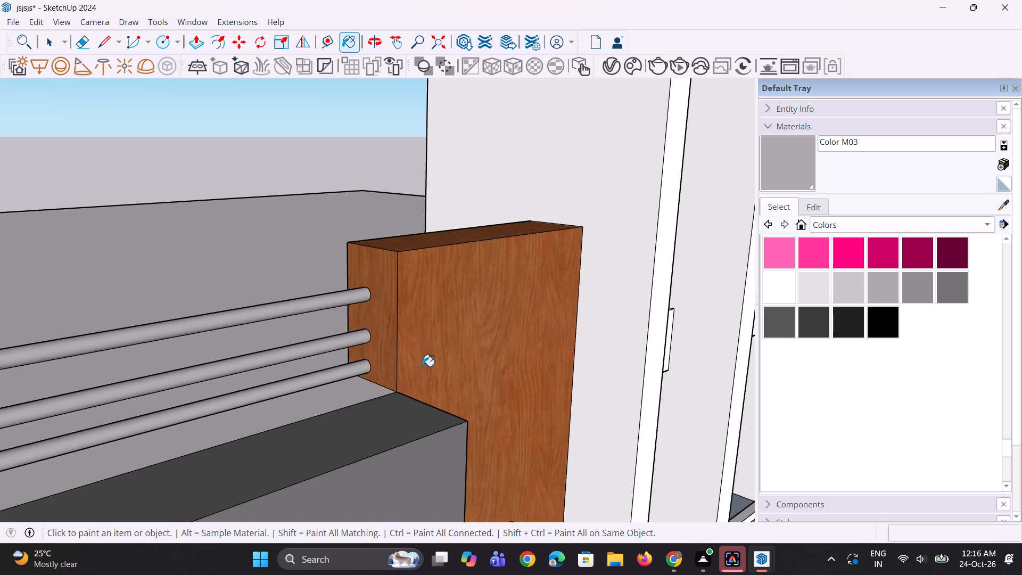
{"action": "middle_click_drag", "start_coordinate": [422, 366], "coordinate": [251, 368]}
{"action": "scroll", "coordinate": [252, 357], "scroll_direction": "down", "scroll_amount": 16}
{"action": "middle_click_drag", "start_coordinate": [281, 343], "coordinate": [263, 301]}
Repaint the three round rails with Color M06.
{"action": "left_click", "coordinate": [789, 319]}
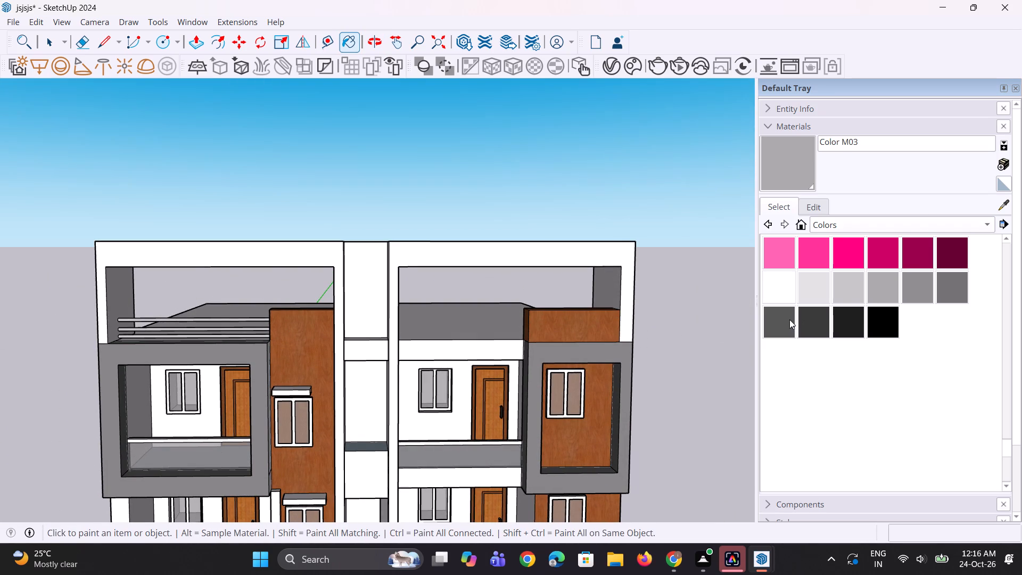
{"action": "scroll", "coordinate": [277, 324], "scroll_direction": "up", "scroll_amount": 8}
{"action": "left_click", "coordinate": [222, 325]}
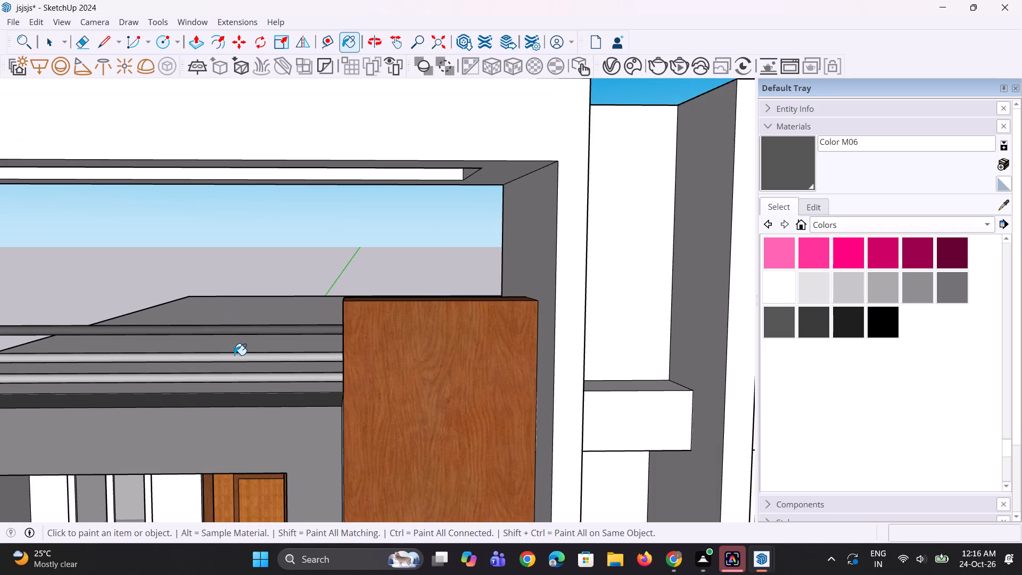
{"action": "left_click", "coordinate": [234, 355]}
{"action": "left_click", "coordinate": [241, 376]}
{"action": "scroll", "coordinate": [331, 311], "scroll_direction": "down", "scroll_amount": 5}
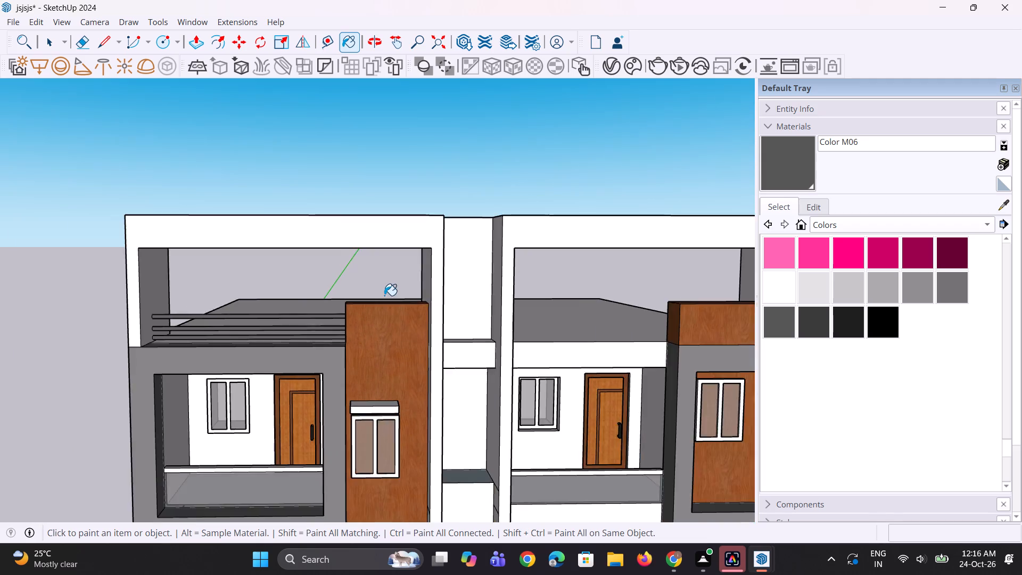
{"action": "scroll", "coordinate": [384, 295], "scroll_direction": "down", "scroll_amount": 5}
Repaint the three round rails with Color M07.
{"action": "left_click", "coordinate": [825, 317]}
{"action": "scroll", "coordinate": [299, 310], "scroll_direction": "up", "scroll_amount": 3}
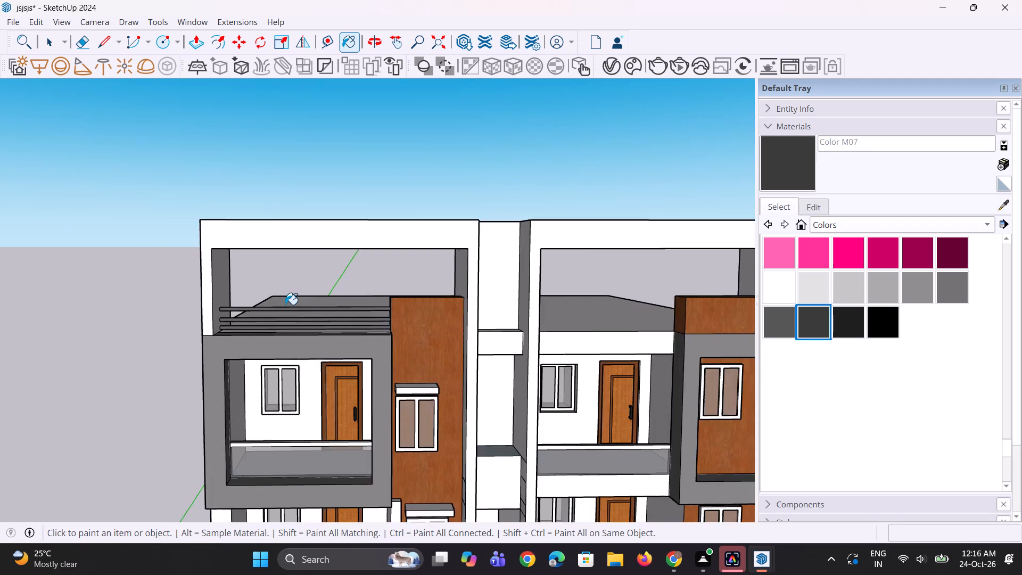
{"action": "scroll", "coordinate": [285, 305], "scroll_direction": "up", "scroll_amount": 3}
{"action": "left_click", "coordinate": [285, 309]}
{"action": "left_click", "coordinate": [293, 331]}
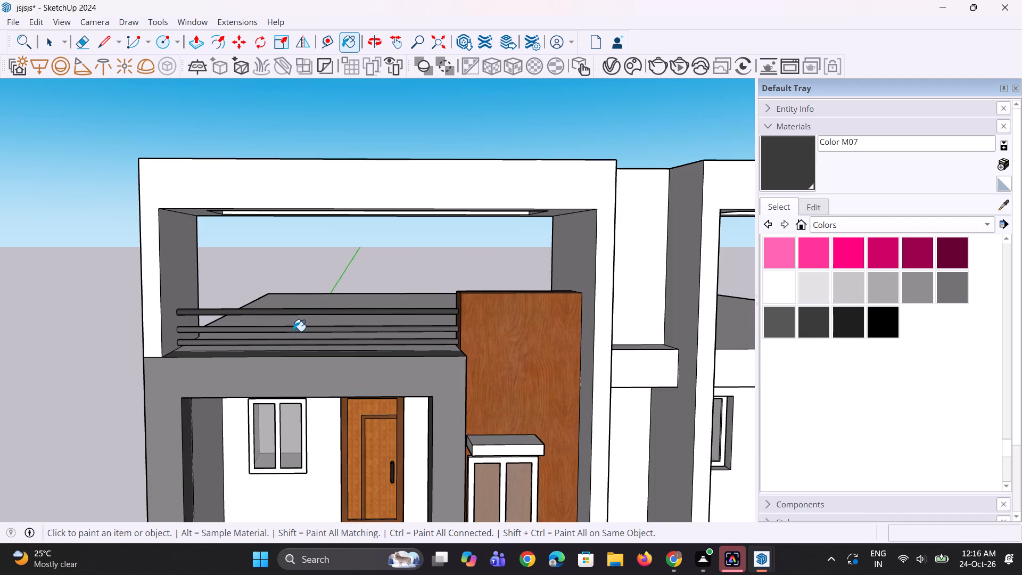
{"action": "left_click", "coordinate": [295, 344]}
Push/Pull the other rooftop wood block's grey back face and the narrow strip beside it about 3' 4 5/8" onto the roof.
{"action": "scroll", "coordinate": [255, 299], "scroll_direction": "down", "scroll_amount": 5}
{"action": "middle_click_drag", "start_coordinate": [240, 313], "coordinate": [241, 324]}
{"action": "scroll", "coordinate": [248, 306], "scroll_direction": "down", "scroll_amount": 4}
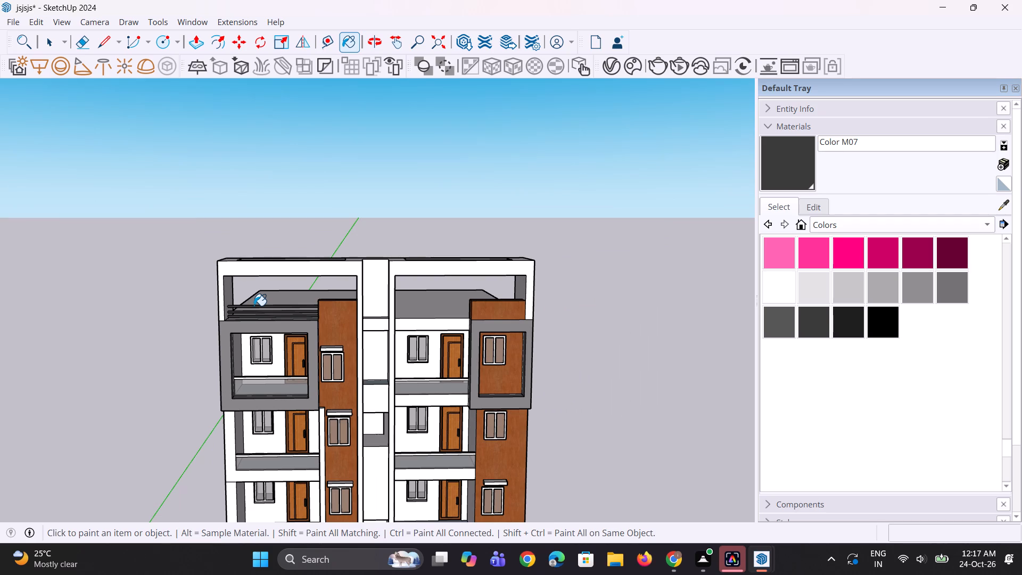
{"action": "scroll", "coordinate": [254, 306], "scroll_direction": "down", "scroll_amount": 5}
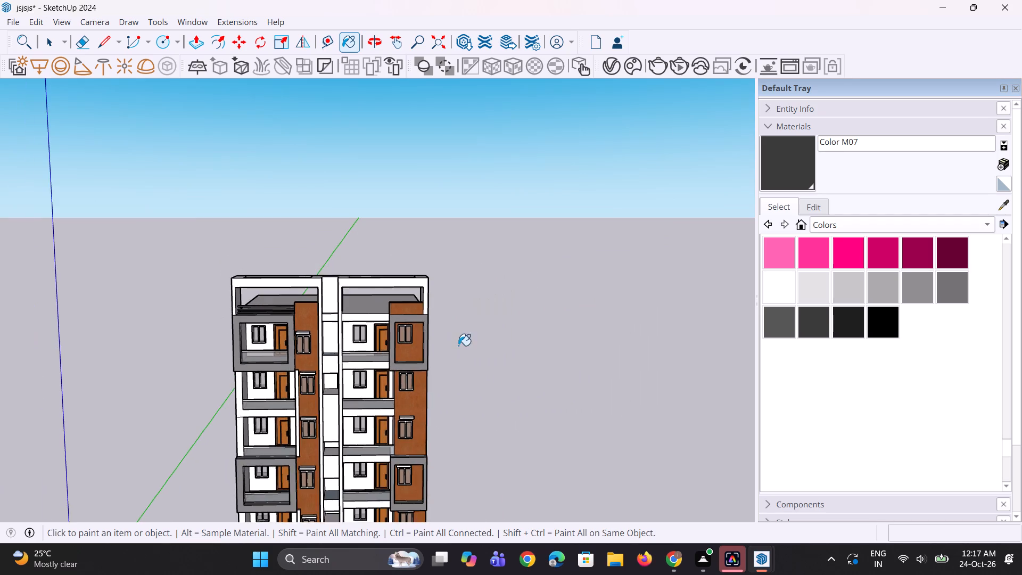
{"action": "middle_click_drag", "start_coordinate": [458, 346], "coordinate": [46, 389]}
{"action": "middle_click_drag", "start_coordinate": [447, 298], "coordinate": [187, 327]}
{"action": "scroll", "coordinate": [287, 285], "scroll_direction": "up", "scroll_amount": 5}
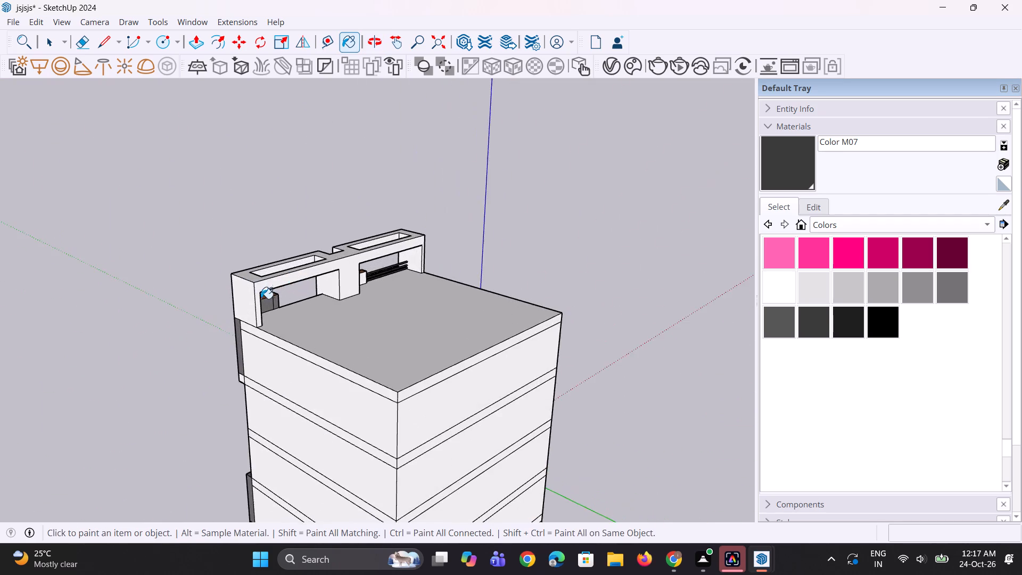
{"action": "scroll", "coordinate": [261, 299], "scroll_direction": "up", "scroll_amount": 10}
{"action": "middle_click_drag", "start_coordinate": [273, 321], "coordinate": [162, 341]}
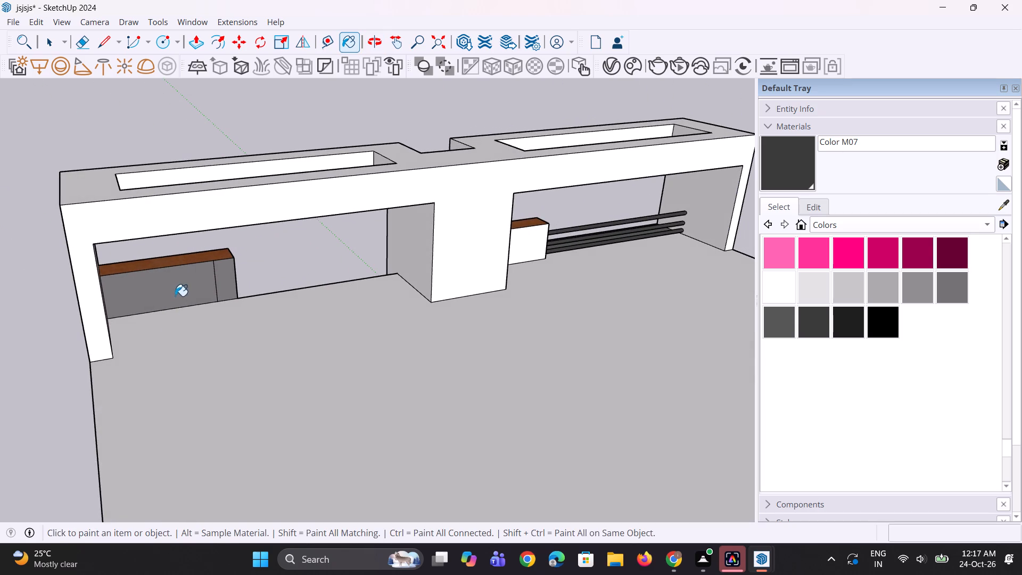
{"action": "key", "text": "p"}
{"action": "left_click", "coordinate": [182, 286]}
{"action": "left_click", "coordinate": [182, 306]}
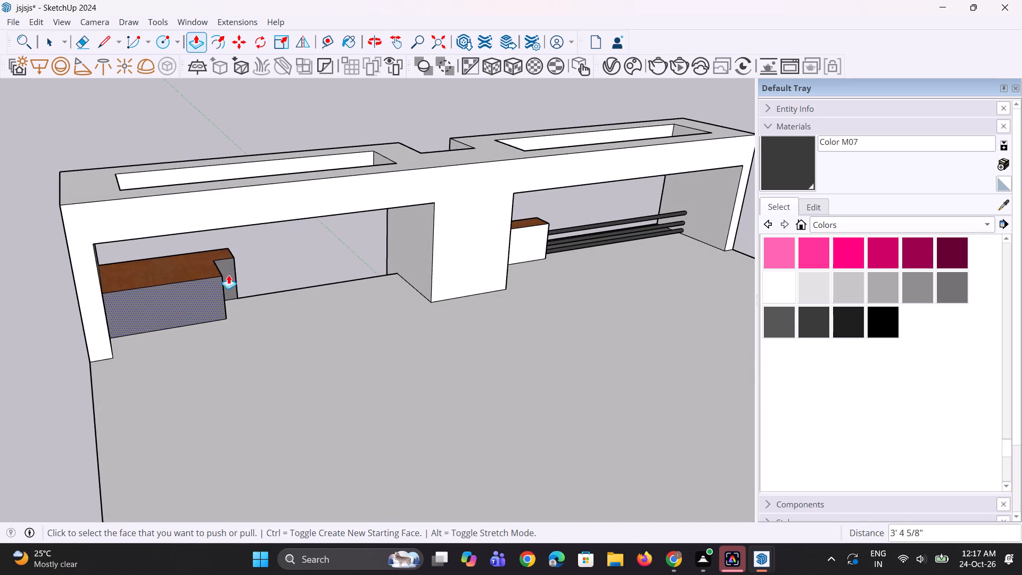
{"action": "double_click", "coordinate": [230, 274]}
Draw a straight rail line about 13' 10" long from the deepened wood block's side face across to the opposite wall.
{"action": "middle_click_drag", "start_coordinate": [188, 316], "coordinate": [513, 309]}
{"action": "scroll", "coordinate": [475, 335], "scroll_direction": "down", "scroll_amount": 5}
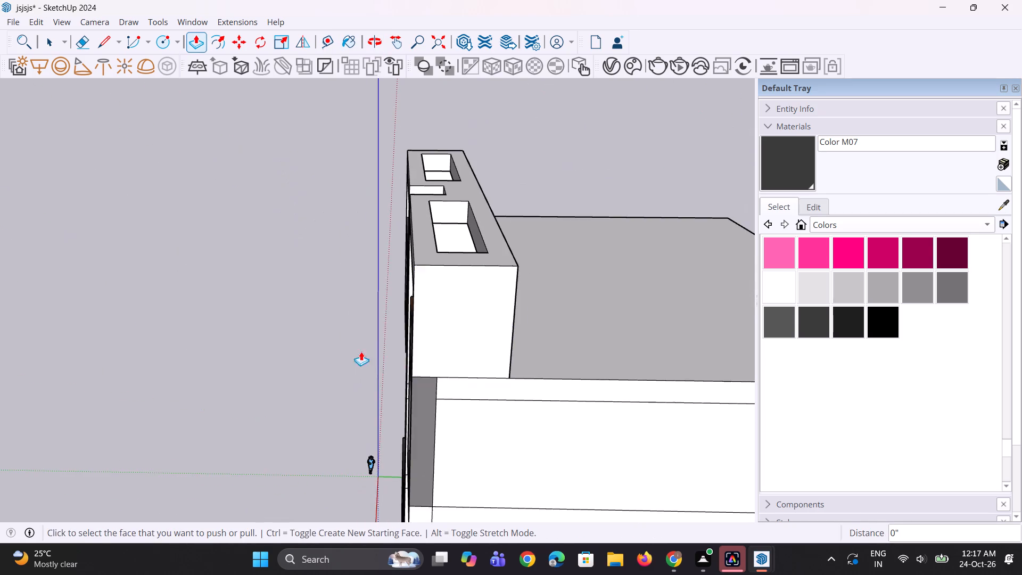
{"action": "middle_click_drag", "start_coordinate": [362, 351], "coordinate": [756, 322]}
{"action": "scroll", "coordinate": [563, 256], "scroll_direction": "up", "scroll_amount": 12}
{"action": "middle_click_drag", "start_coordinate": [570, 248], "coordinate": [606, 278]}
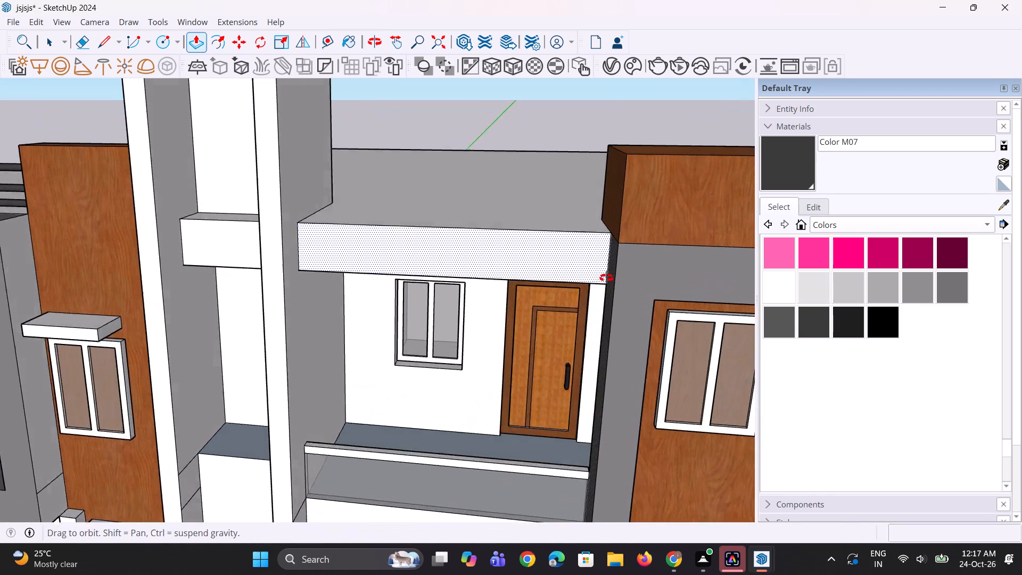
{"action": "middle_click_drag", "start_coordinate": [606, 278], "coordinate": [628, 282]}
{"action": "scroll", "coordinate": [630, 228], "scroll_direction": "up", "scroll_amount": 4}
{"action": "key", "text": "l"}
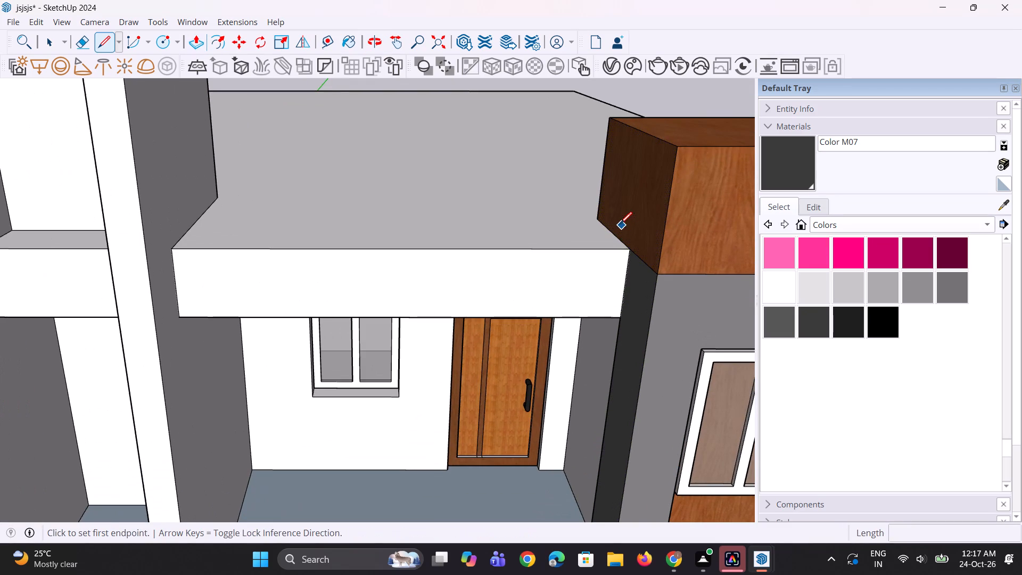
{"action": "left_click", "coordinate": [631, 206]}
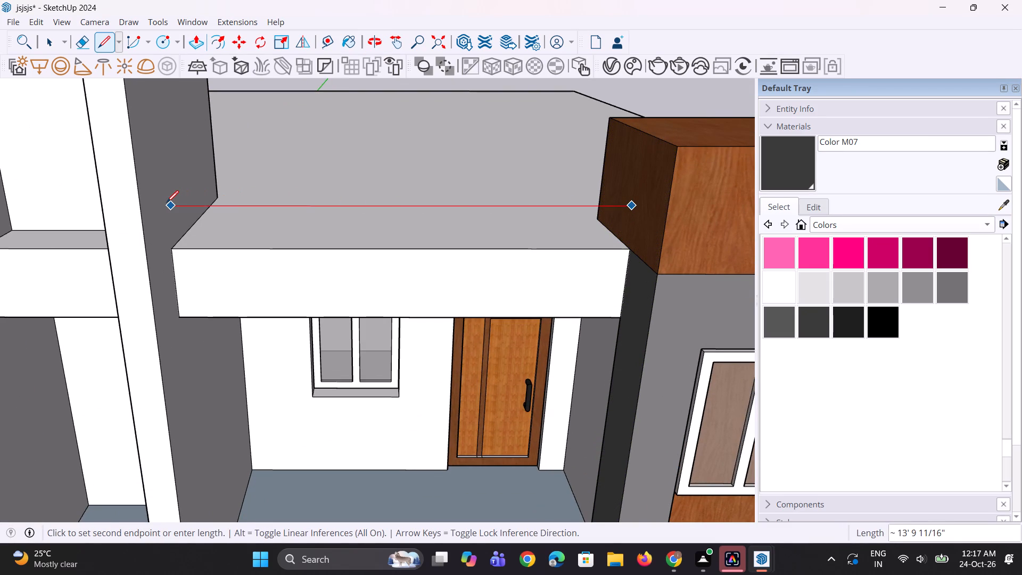
{"action": "left_click", "coordinate": [167, 202]}
Copy the rail line upward about 9 11/16" and multiply the copy by 2 to get three parallel lines.
{"action": "key", "text": "space"}
{"action": "key", "text": "space"}
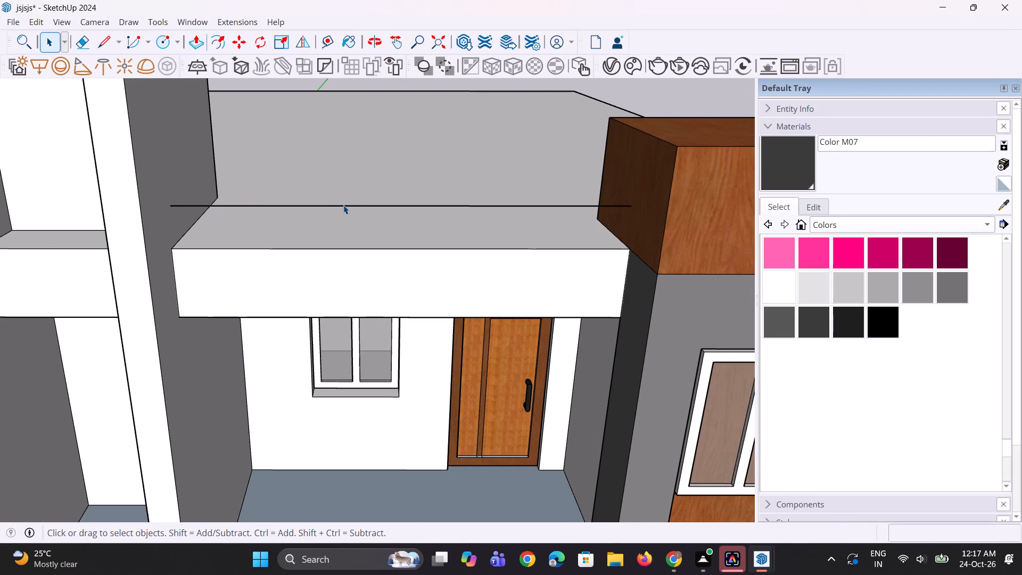
{"action": "left_click", "coordinate": [343, 205]}
{"action": "key", "text": "m"}
{"action": "scroll", "coordinate": [555, 226], "scroll_direction": "up", "scroll_amount": 1}
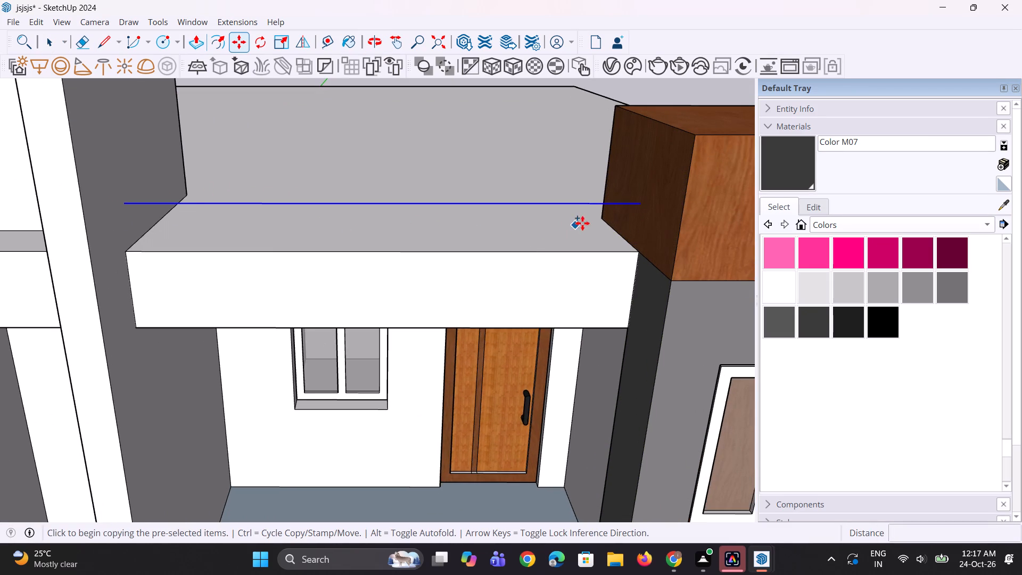
{"action": "scroll", "coordinate": [611, 212], "scroll_direction": "up", "scroll_amount": 1}
{"action": "left_click", "coordinate": [641, 205]}
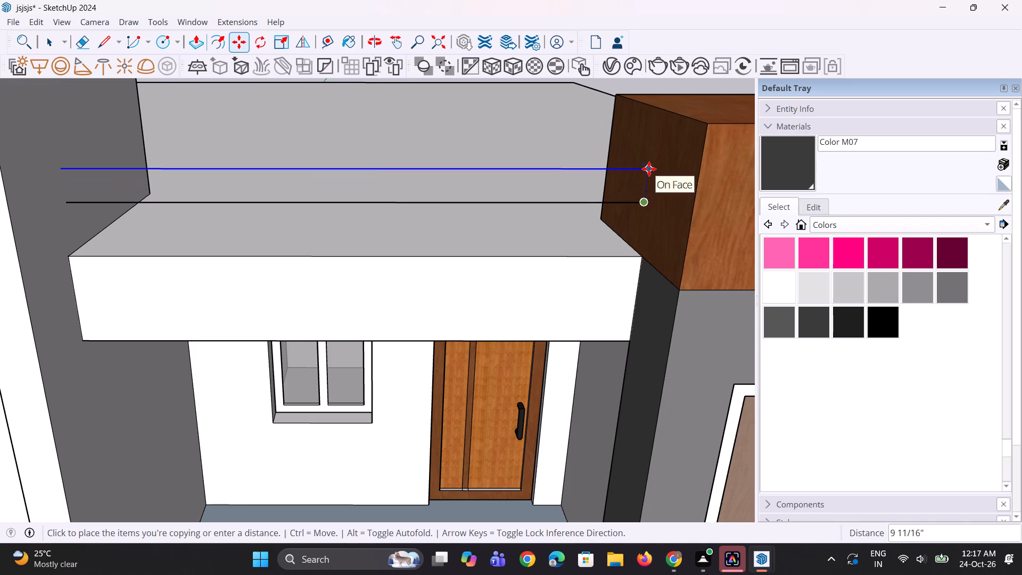
{"action": "left_click", "coordinate": [649, 169]}
{"action": "key", "text": "asterisk"}
{"action": "key", "text": "2"}
{"action": "key", "text": "Return"}
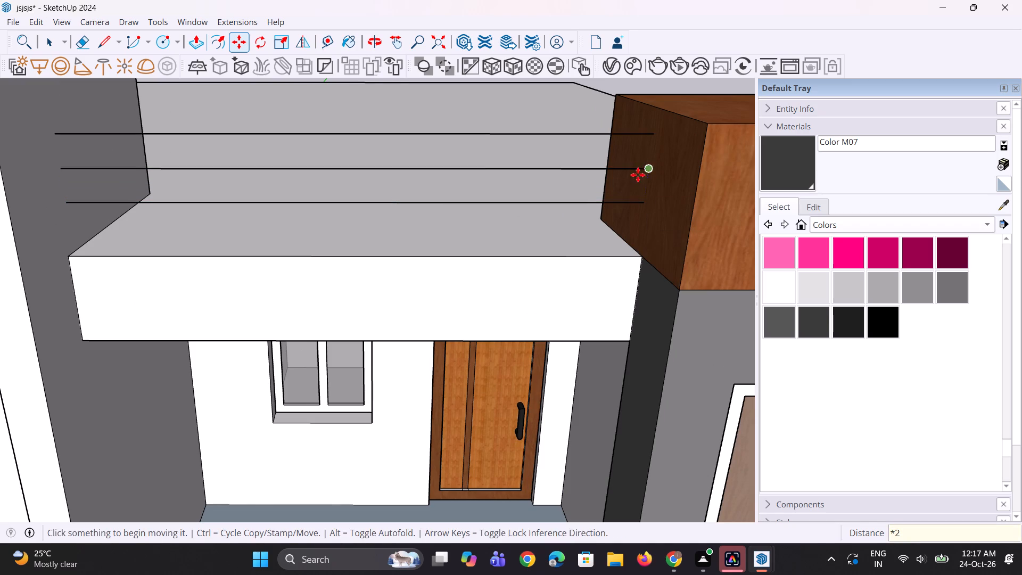
Draw a circle of 2" radius on the wood block's side face, centred on the end of each of the three rail lines.
{"action": "middle_click_drag", "start_coordinate": [590, 202], "coordinate": [581, 199]}
{"action": "key", "text": "space"}
{"action": "key", "text": "c"}
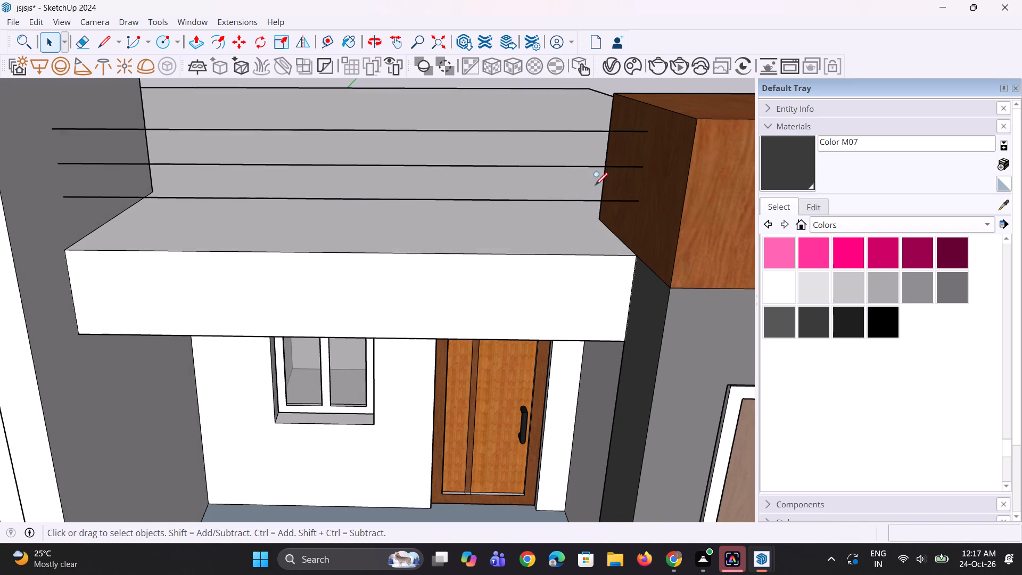
{"action": "scroll", "coordinate": [605, 168], "scroll_direction": "up", "scroll_amount": 3}
{"action": "left_click", "coordinate": [662, 120]}
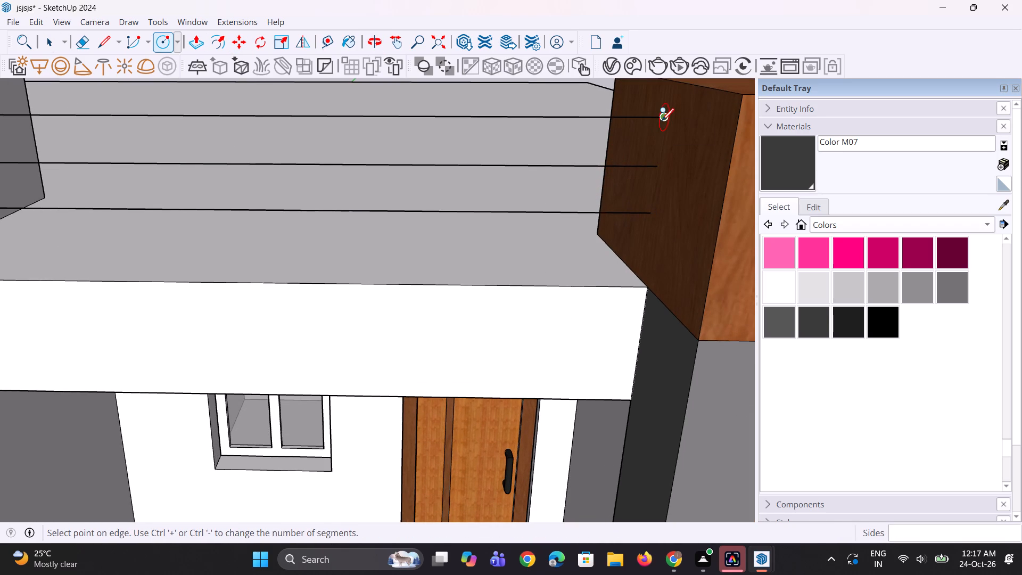
{"action": "left_click", "coordinate": [672, 112]}
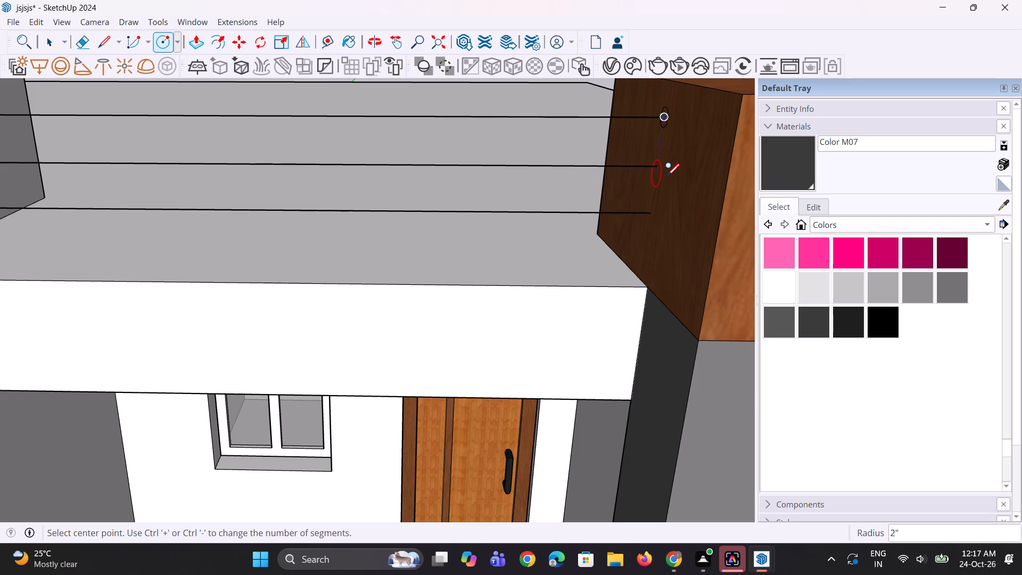
{"action": "scroll", "coordinate": [672, 178], "scroll_direction": "up", "scroll_amount": 1}
{"action": "middle_click_drag", "start_coordinate": [678, 183], "coordinate": [707, 205]}
{"action": "left_click", "coordinate": [646, 161]}
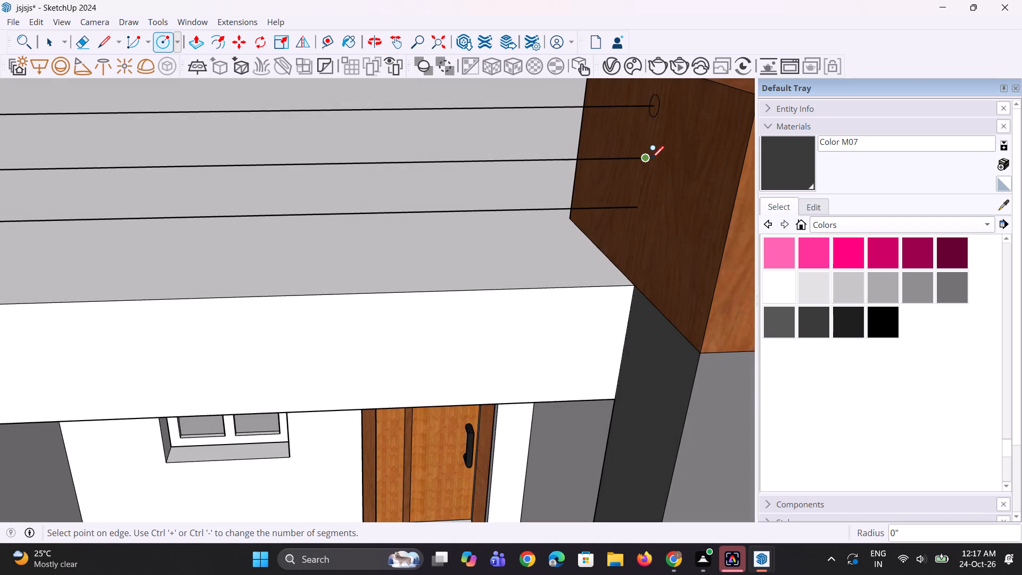
{"action": "left_click", "coordinate": [653, 155]}
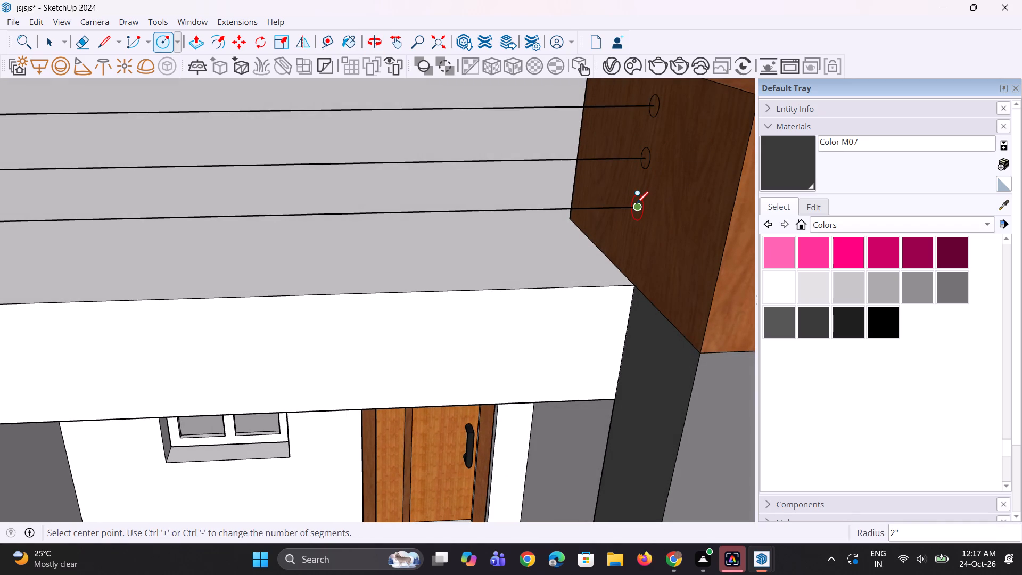
{"action": "left_click", "coordinate": [636, 203]}
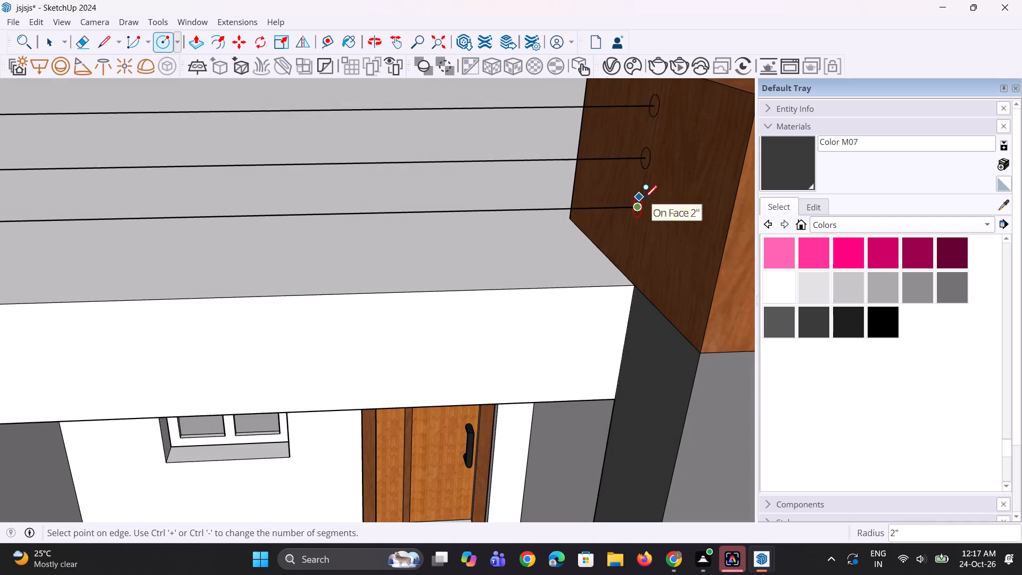
{"action": "left_click", "coordinate": [645, 197]}
Extrude the top circle along the top rail line with Follow Me to form a round rail.
{"action": "key", "text": "space"}
{"action": "key", "text": "space"}
{"action": "left_click", "coordinate": [622, 106]}
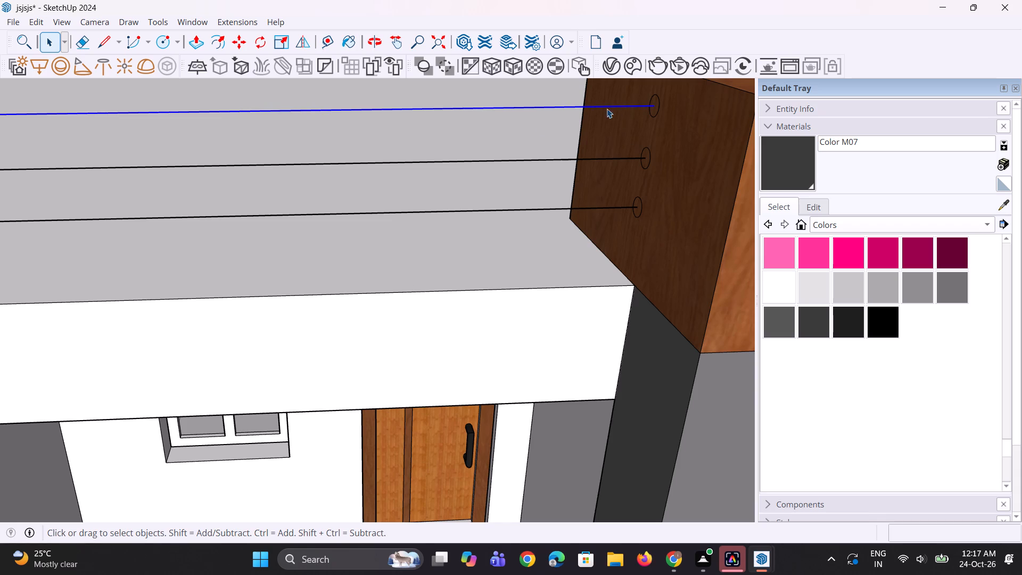
{"action": "left_click", "coordinate": [30, 48]}
{"action": "key", "text": "f"}
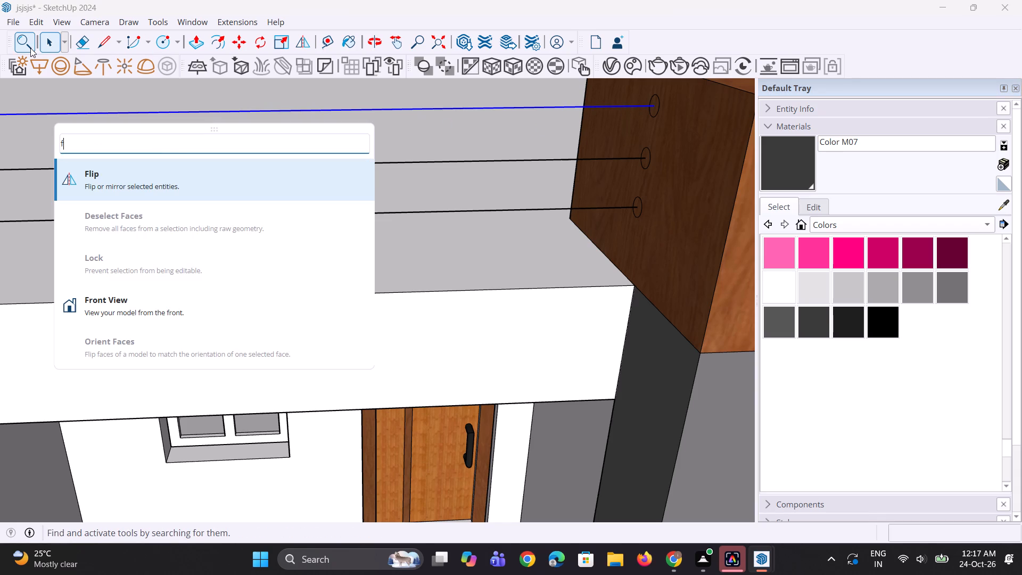
{"action": "key", "text": "o"}
{"action": "key", "text": "l"}
{"action": "key", "text": "l"}
{"action": "left_click", "coordinate": [120, 174]}
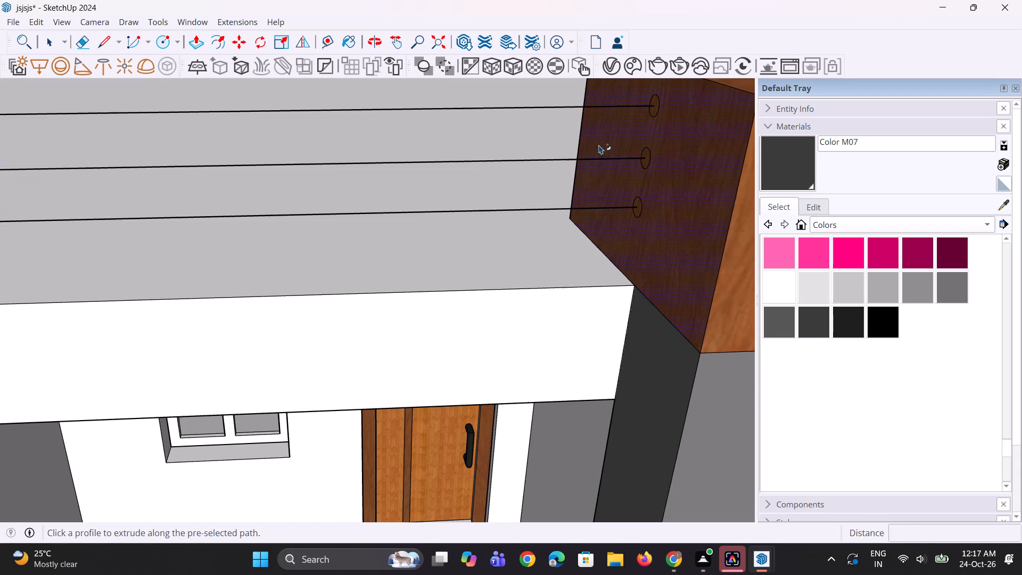
{"action": "left_click", "coordinate": [654, 112]}
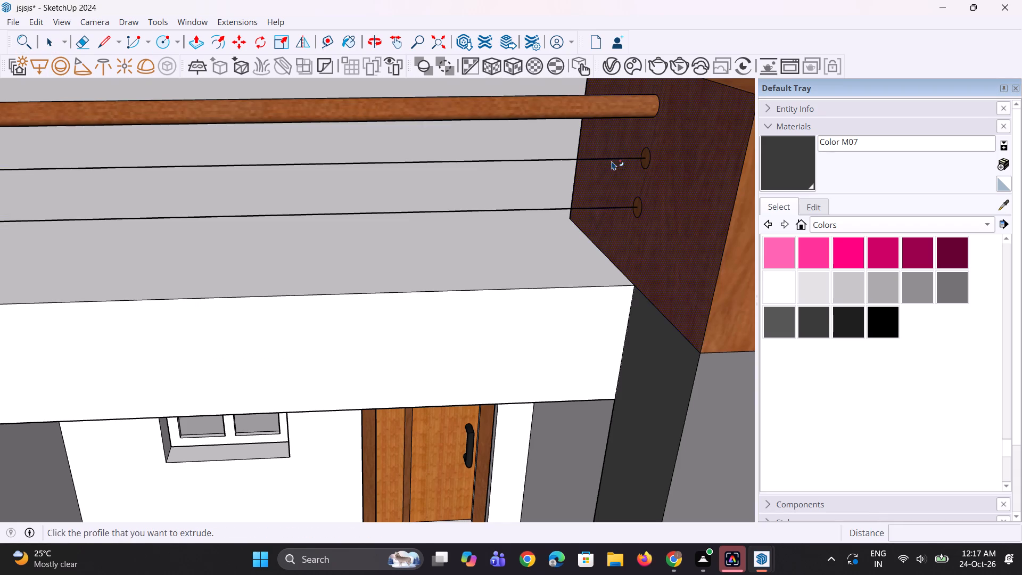
Extrude the middle circle along the middle rail line with Follow Me to form the second round rail.
{"action": "key", "text": "space"}
{"action": "key", "text": "space"}
{"action": "left_click", "coordinate": [592, 159]}
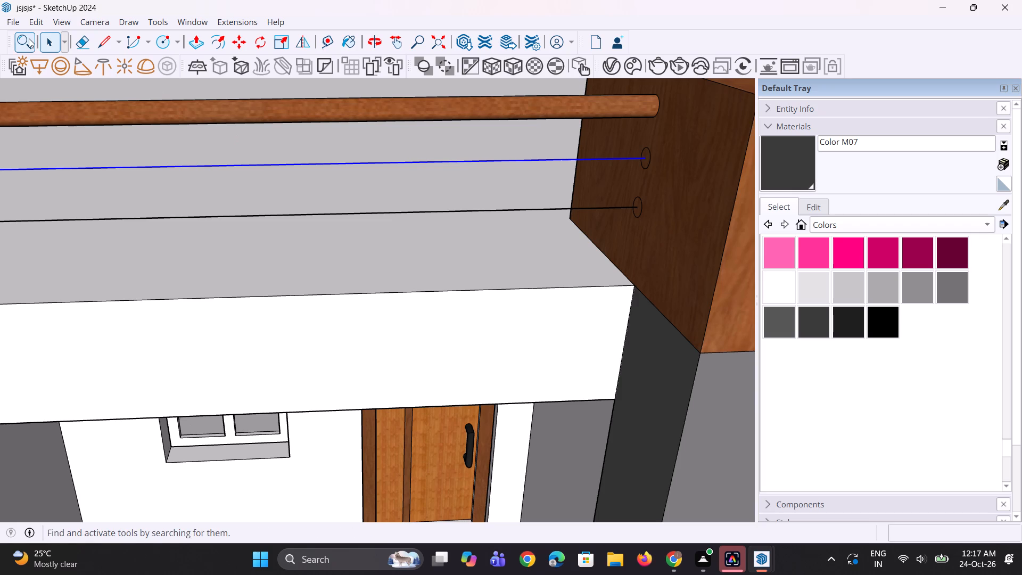
{"action": "left_click", "coordinate": [29, 39]}
{"action": "key", "text": "f"}
{"action": "key", "text": "o"}
{"action": "key", "text": "l"}
{"action": "key", "text": "l"}
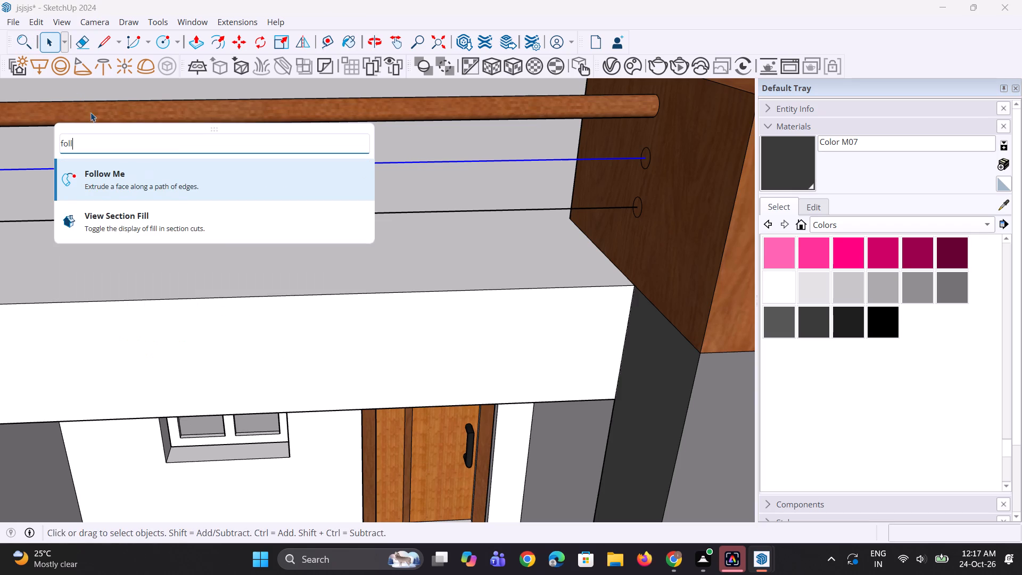
{"action": "left_click", "coordinate": [132, 170]}
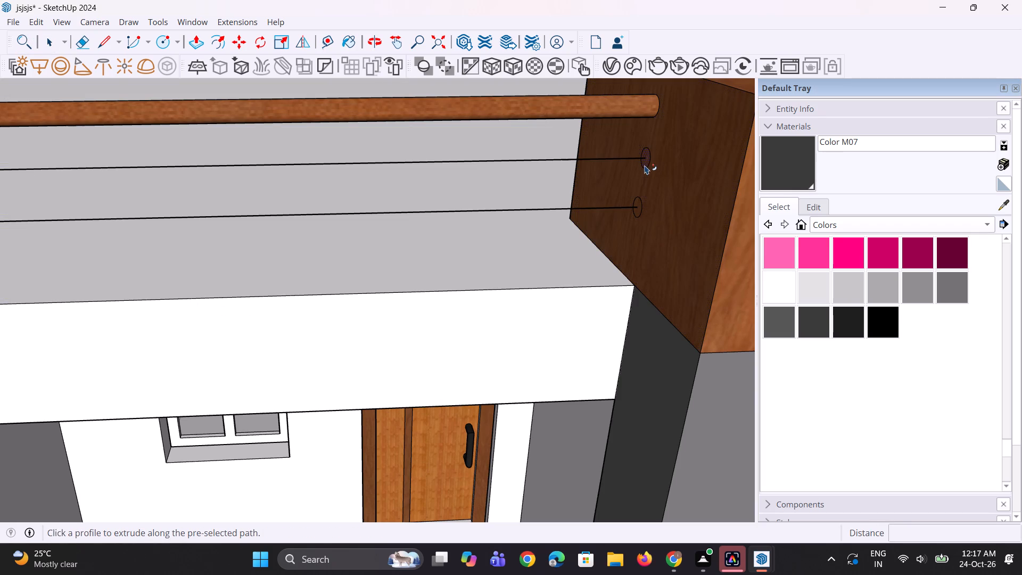
{"action": "left_click", "coordinate": [645, 166]}
Extrude the bottom circle along the bottom rail line with Follow Me to form the third round rail.
{"action": "key", "text": "space"}
{"action": "key", "text": "space"}
{"action": "left_click", "coordinate": [563, 210]}
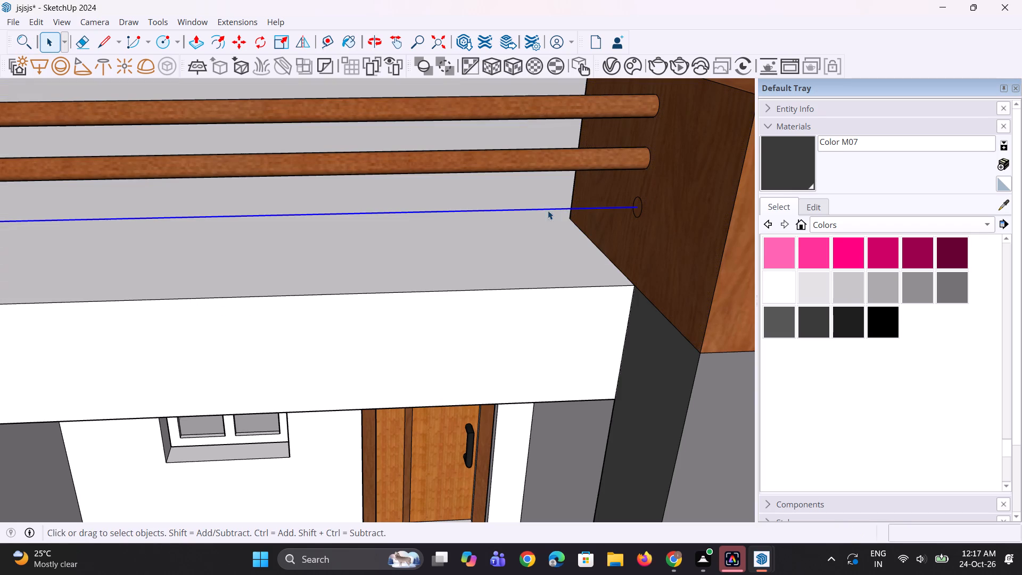
{"action": "left_click", "coordinate": [30, 47]}
{"action": "key", "text": "f"}
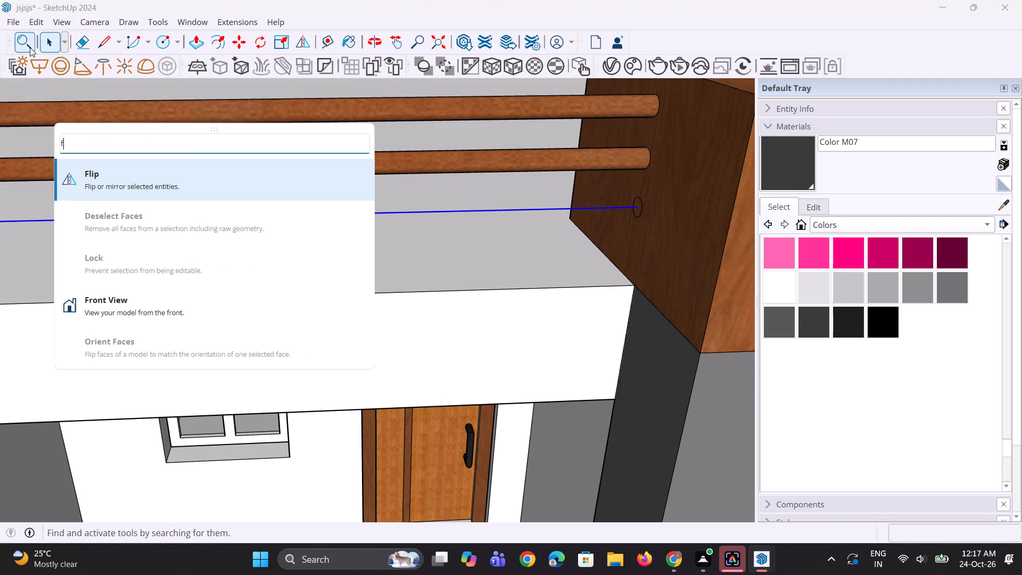
{"action": "key", "text": "o"}
{"action": "key", "text": "l"}
{"action": "key", "text": "l"}
{"action": "left_click", "coordinate": [133, 171]}
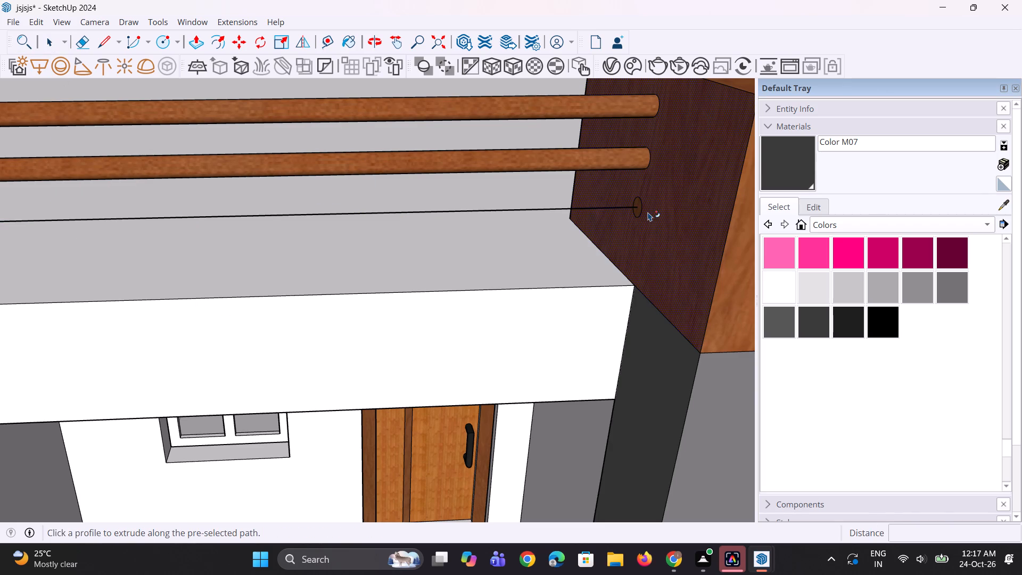
{"action": "left_click", "coordinate": [639, 211]}
Paint the three new round rails with Color M07.
{"action": "left_click", "coordinate": [818, 168]}
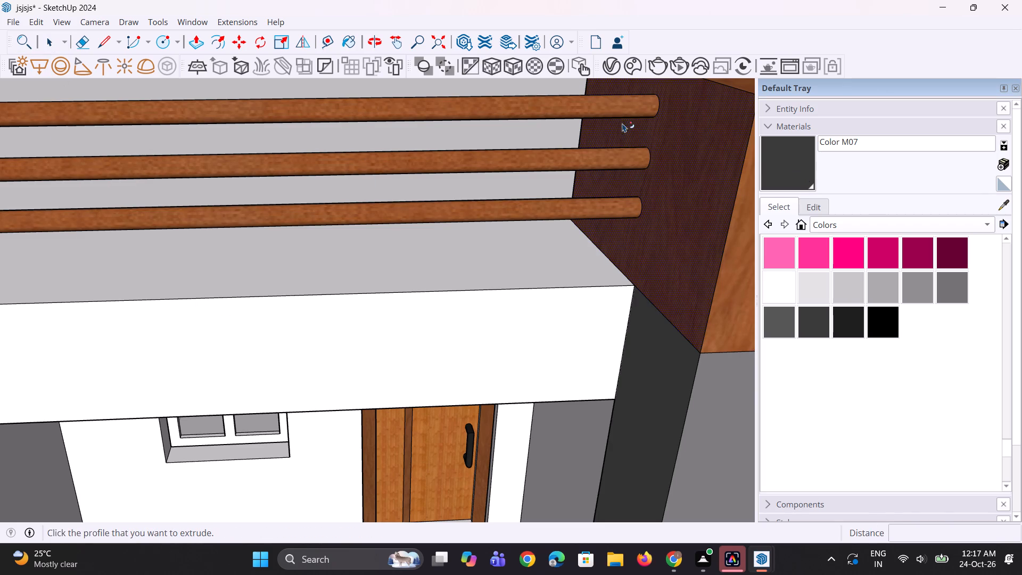
{"action": "left_click", "coordinate": [774, 173]}
{"action": "left_click", "coordinate": [616, 112]}
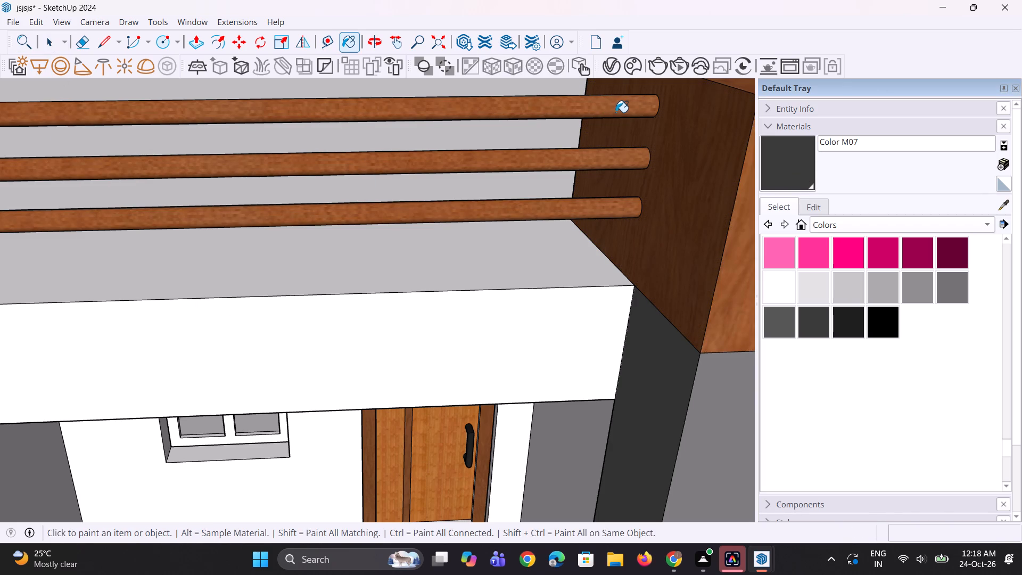
{"action": "left_click", "coordinate": [599, 158]}
{"action": "left_click", "coordinate": [582, 208]}
Examine the rooftop rails and wood blocks on both sides against the building's whole front.
{"action": "scroll", "coordinate": [559, 203], "scroll_direction": "down", "scroll_amount": 6}
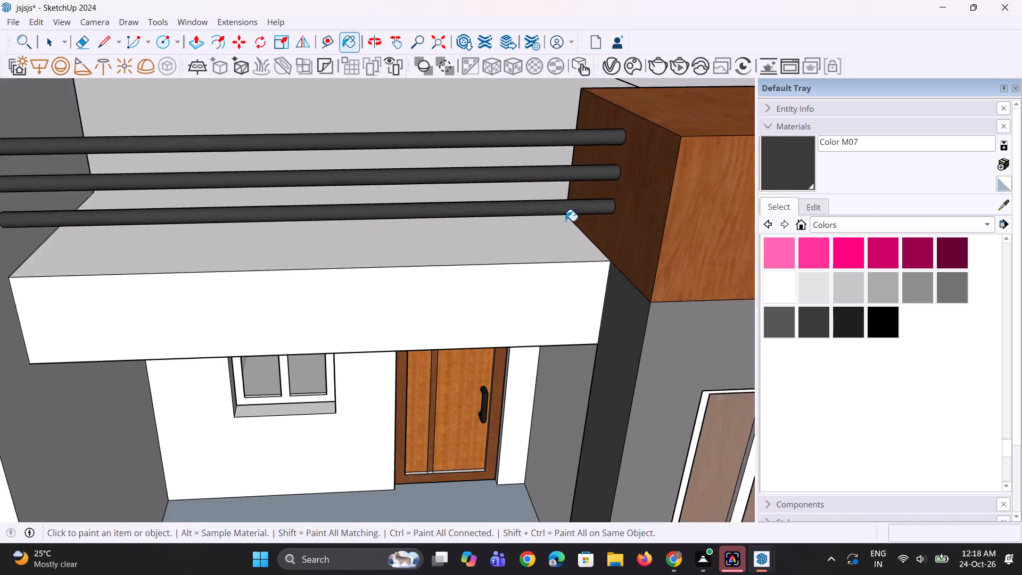
{"action": "middle_click_drag", "start_coordinate": [607, 234], "coordinate": [563, 172]}
{"action": "scroll", "coordinate": [465, 163], "scroll_direction": "down", "scroll_amount": 16}
{"action": "middle_click_drag", "start_coordinate": [504, 210], "coordinate": [486, 182]}
{"action": "key", "text": "space"}
{"action": "key", "text": "space"}
{"action": "left_click", "coordinate": [655, 201]}
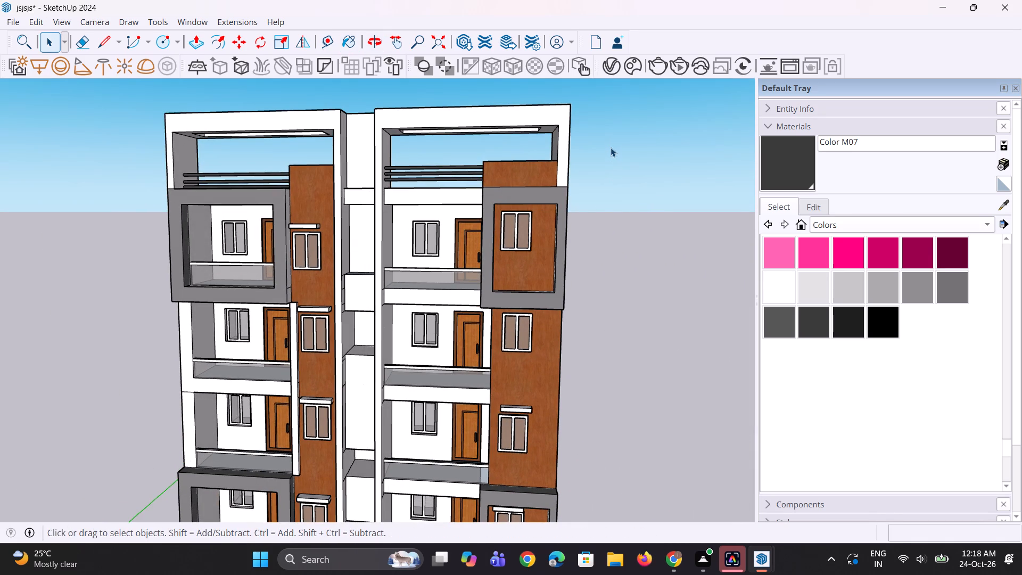
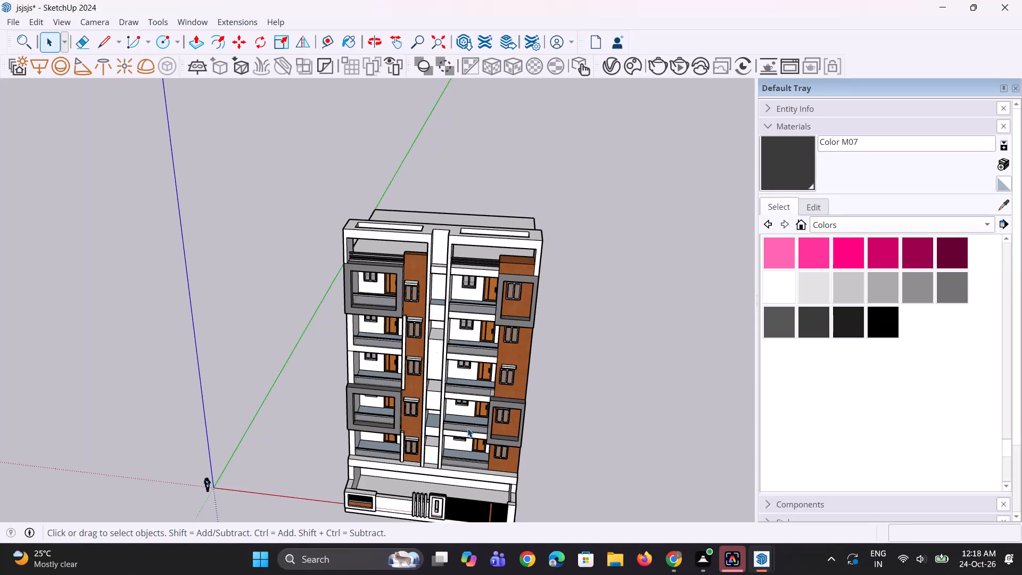
Examine the building's front facade up close and as a whole.
{"action": "scroll", "coordinate": [467, 428], "scroll_direction": "up", "scroll_amount": 6}
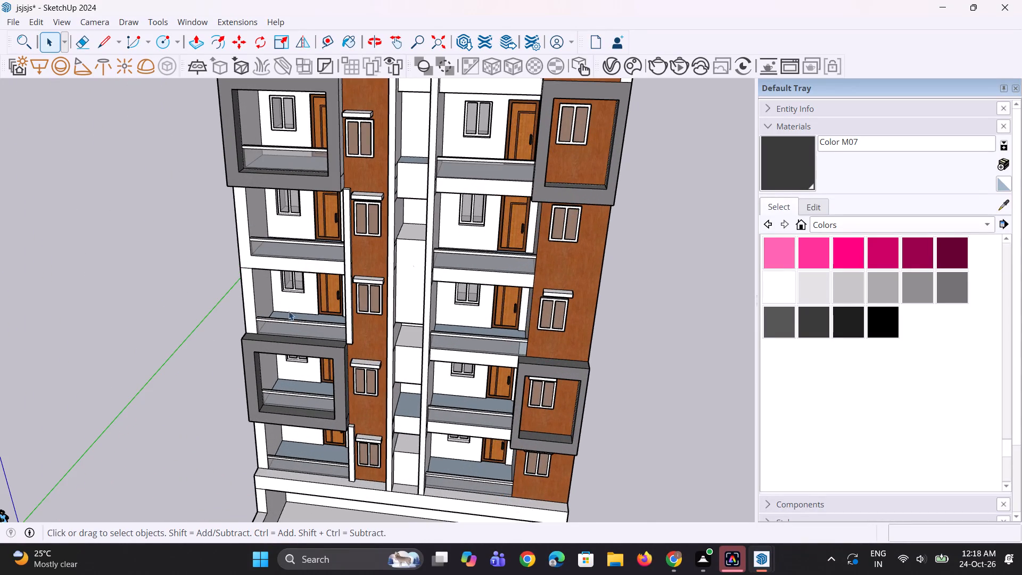
{"action": "scroll", "coordinate": [272, 281], "scroll_direction": "up", "scroll_amount": 2}
{"action": "scroll", "coordinate": [272, 281], "scroll_direction": "down", "scroll_amount": 10}
{"action": "middle_click_drag", "start_coordinate": [241, 186], "coordinate": [339, 151]}
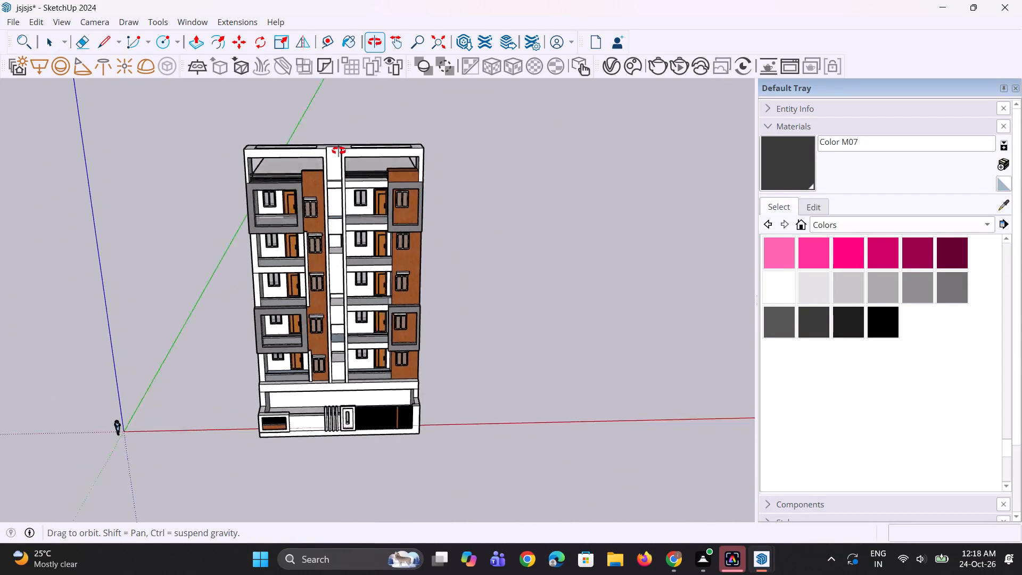
{"action": "middle_click_drag", "start_coordinate": [339, 151], "coordinate": [340, 150]}
{"action": "scroll", "coordinate": [304, 210], "scroll_direction": "up", "scroll_amount": 2}
Copy the flat roof's side edge inward by about 1' 11" to outline a parapet strip.
{"action": "middle_click_drag", "start_coordinate": [170, 195], "coordinate": [359, 257]}
{"action": "scroll", "coordinate": [221, 188], "scroll_direction": "up", "scroll_amount": 1}
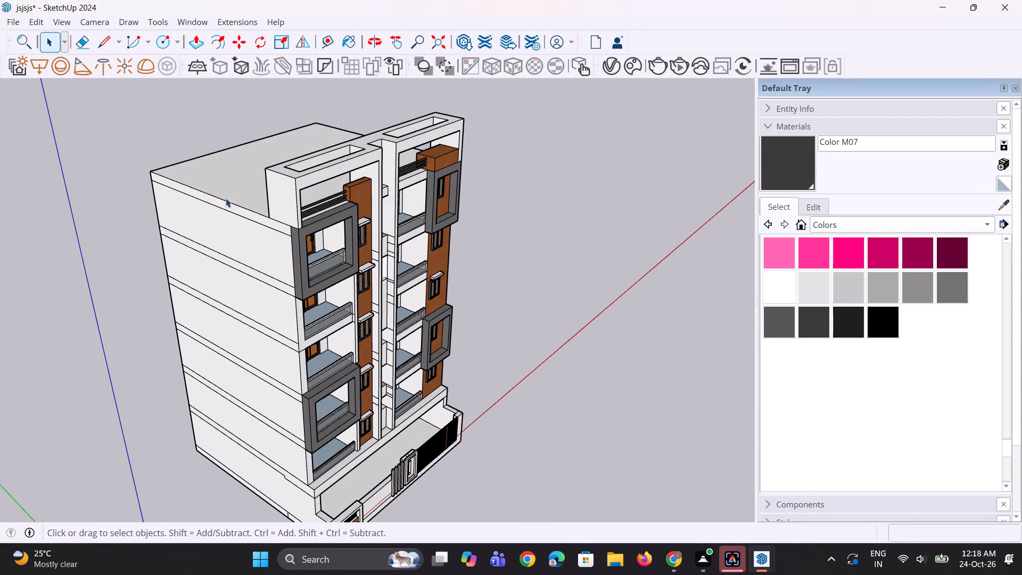
{"action": "left_click", "coordinate": [227, 199]}
{"action": "middle_click_drag", "start_coordinate": [227, 204], "coordinate": [263, 305]}
{"action": "scroll", "coordinate": [130, 240], "scroll_direction": "up", "scroll_amount": 2}
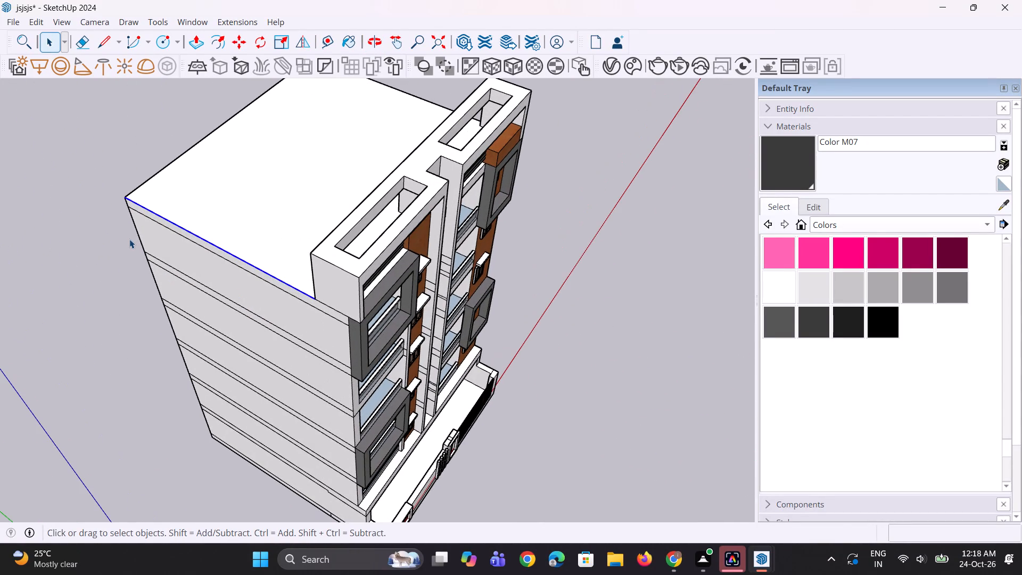
{"action": "key", "text": "m"}
{"action": "scroll", "coordinate": [102, 215], "scroll_direction": "up", "scroll_amount": 1}
{"action": "left_click", "coordinate": [131, 195]}
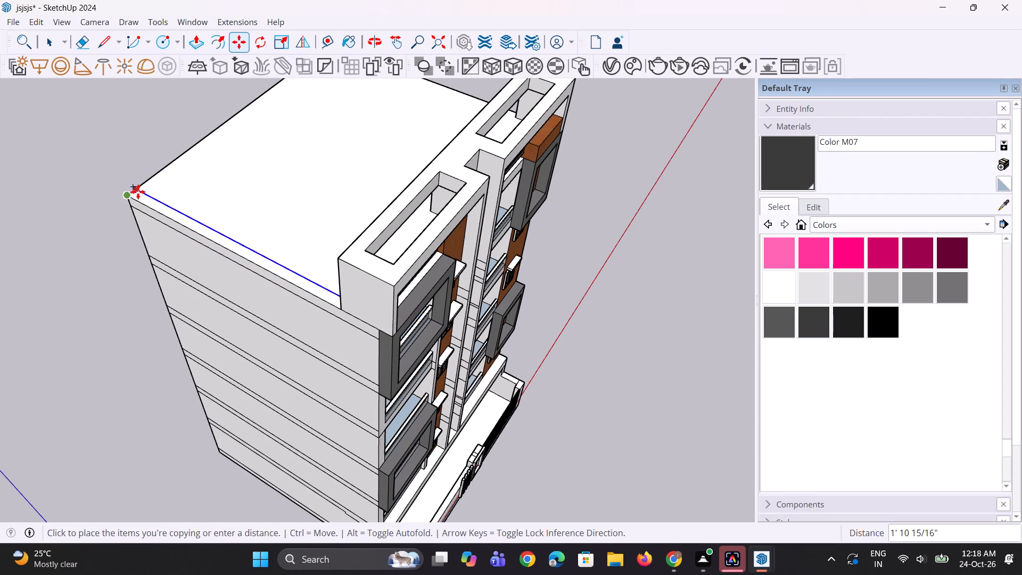
{"action": "left_click", "coordinate": [136, 193]}
Move the copied roof line about 7" so its end meets the inner corner of the front rooftop frame.
{"action": "key", "text": "p"}
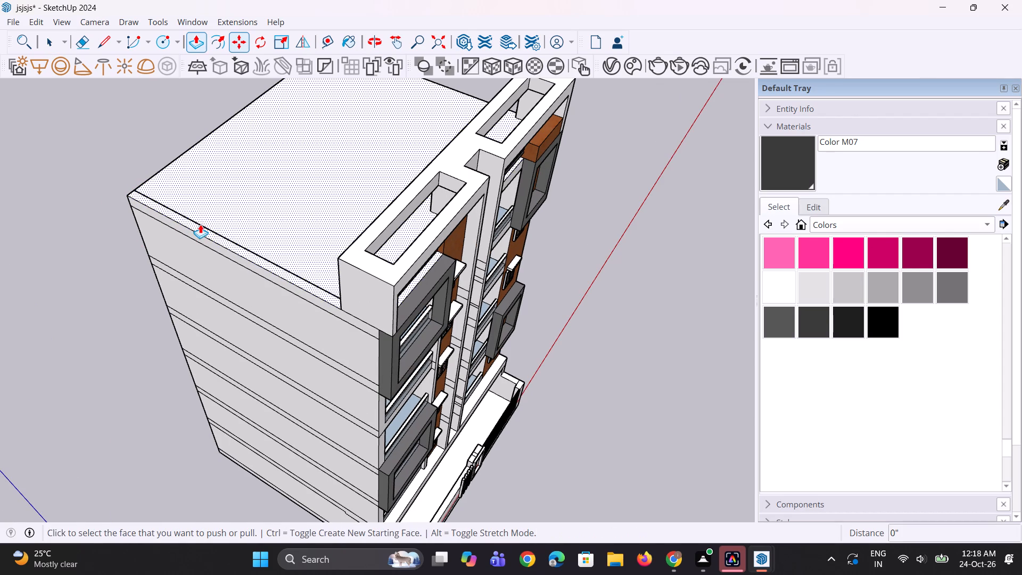
{"action": "middle_click_drag", "start_coordinate": [177, 253], "coordinate": [569, 259]}
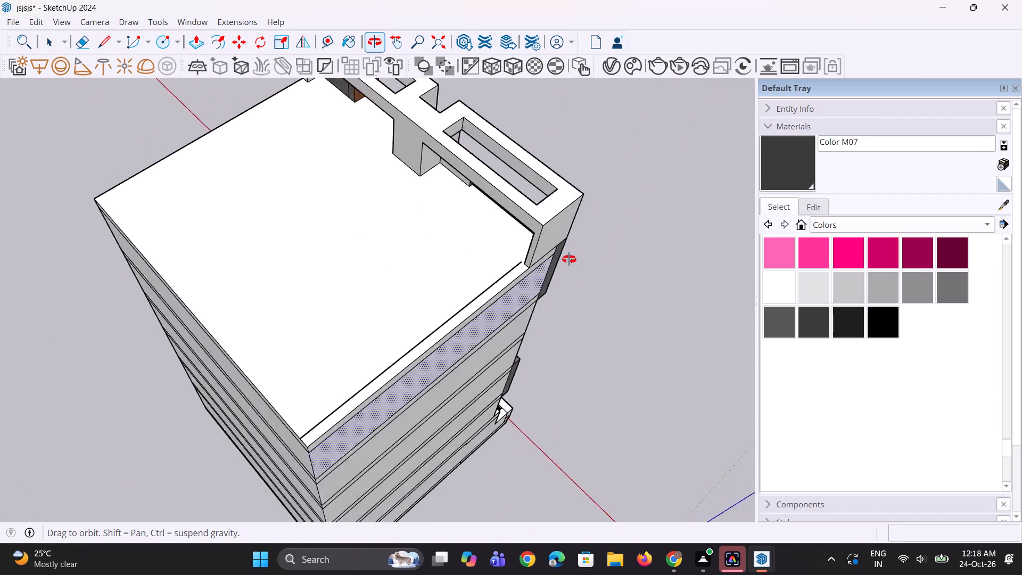
{"action": "middle_click_drag", "start_coordinate": [569, 259], "coordinate": [570, 259]}
{"action": "scroll", "coordinate": [524, 232], "scroll_direction": "up", "scroll_amount": 9}
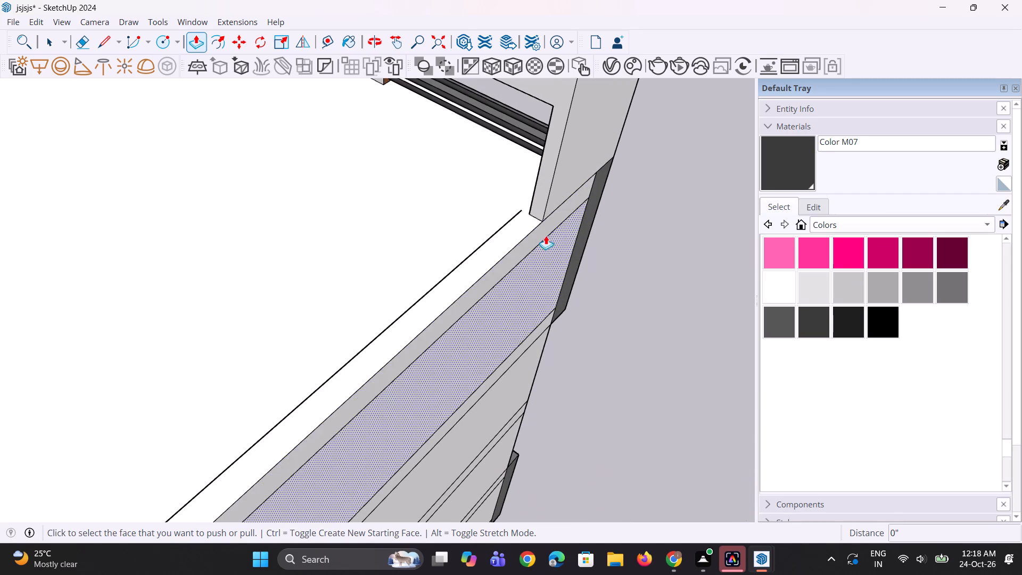
{"action": "key", "text": "space"}
{"action": "left_click", "coordinate": [505, 226]}
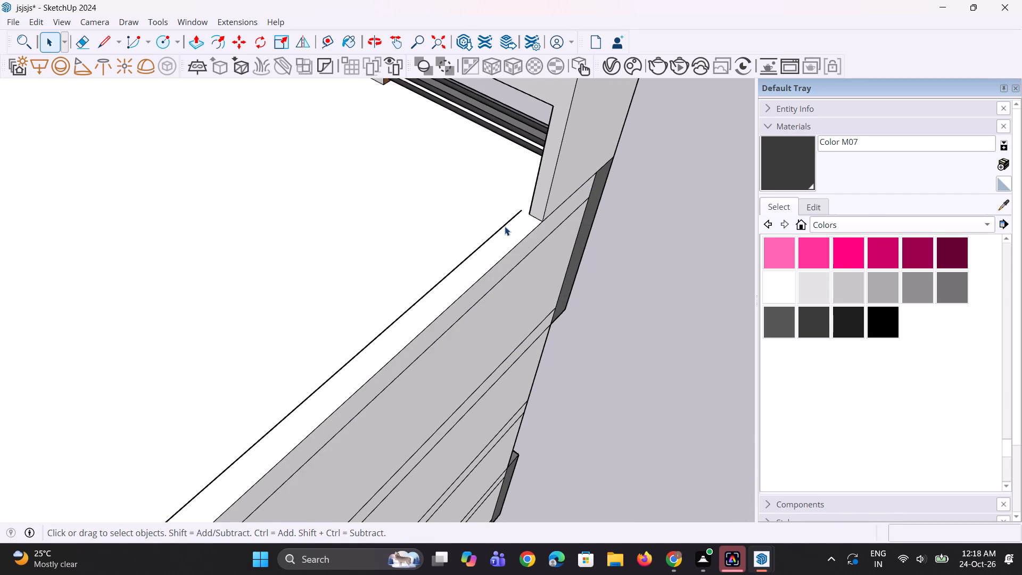
{"action": "scroll", "coordinate": [505, 226], "scroll_direction": "up", "scroll_amount": 4}
{"action": "type", "text": ",m"}
{"action": "scroll", "coordinate": [515, 217], "scroll_direction": "up", "scroll_amount": 2}
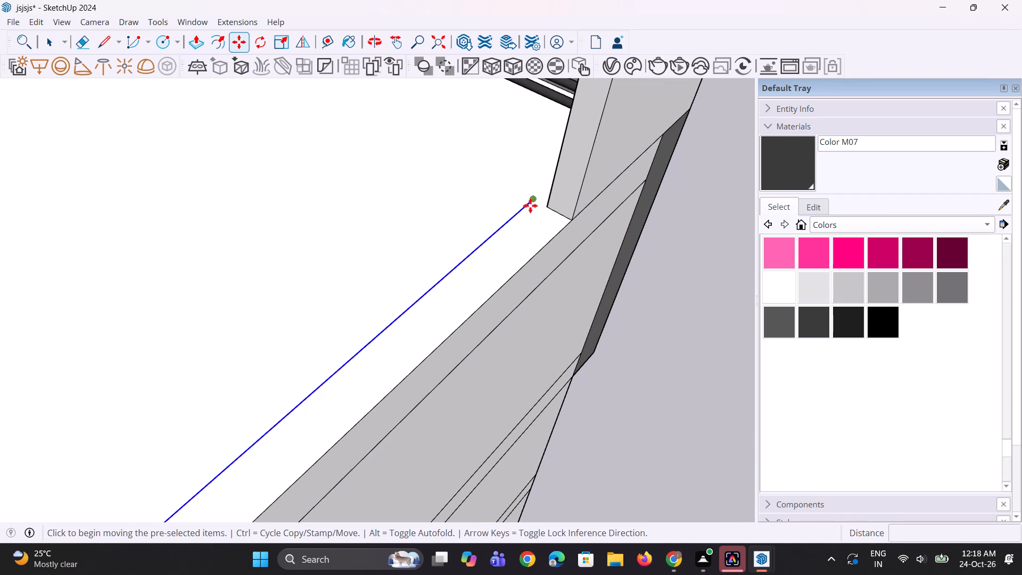
{"action": "left_click", "coordinate": [533, 203]}
{"action": "left_click", "coordinate": [547, 209]}
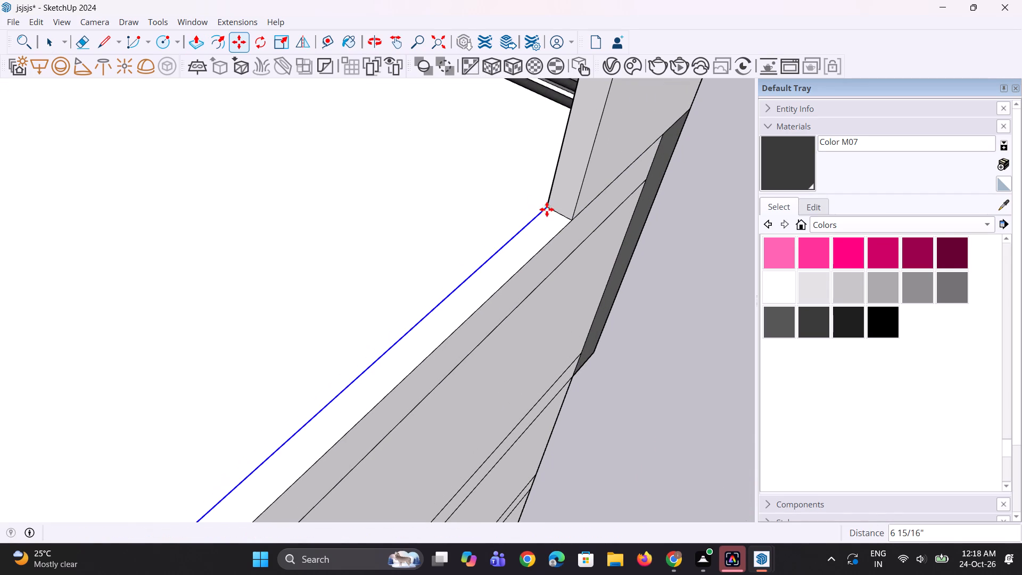
Push/Pull the narrow roof edge strip up about 3' 1" to form the first side parapet wall.
{"action": "left_click", "coordinate": [542, 230]}
{"action": "key", "text": "space"}
{"action": "left_click", "coordinate": [542, 230]}
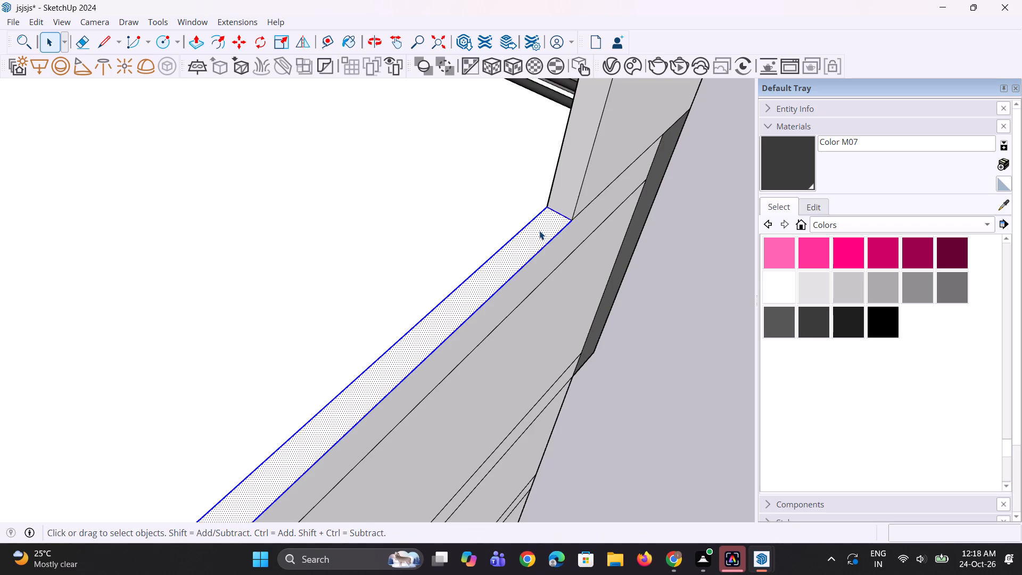
{"action": "key", "text": "p"}
{"action": "left_click", "coordinate": [539, 231]}
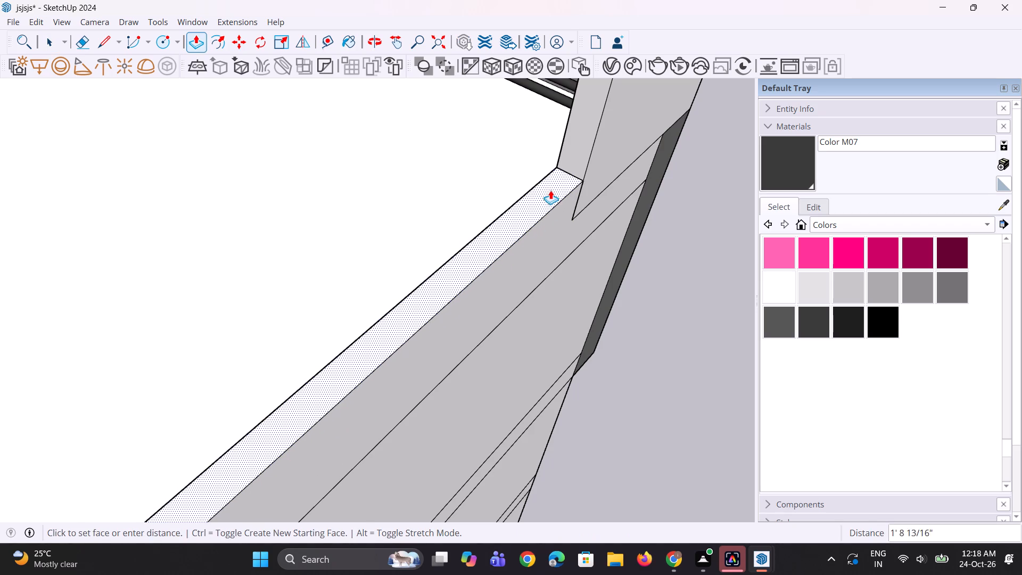
{"action": "left_click", "coordinate": [566, 159]}
Raise the top face of the first side parapet wall slightly higher.
{"action": "scroll", "coordinate": [572, 162], "scroll_direction": "down", "scroll_amount": 16}
{"action": "middle_click_drag", "start_coordinate": [271, 344], "coordinate": [548, 211]}
{"action": "scroll", "coordinate": [477, 335], "scroll_direction": "down", "scroll_amount": 3}
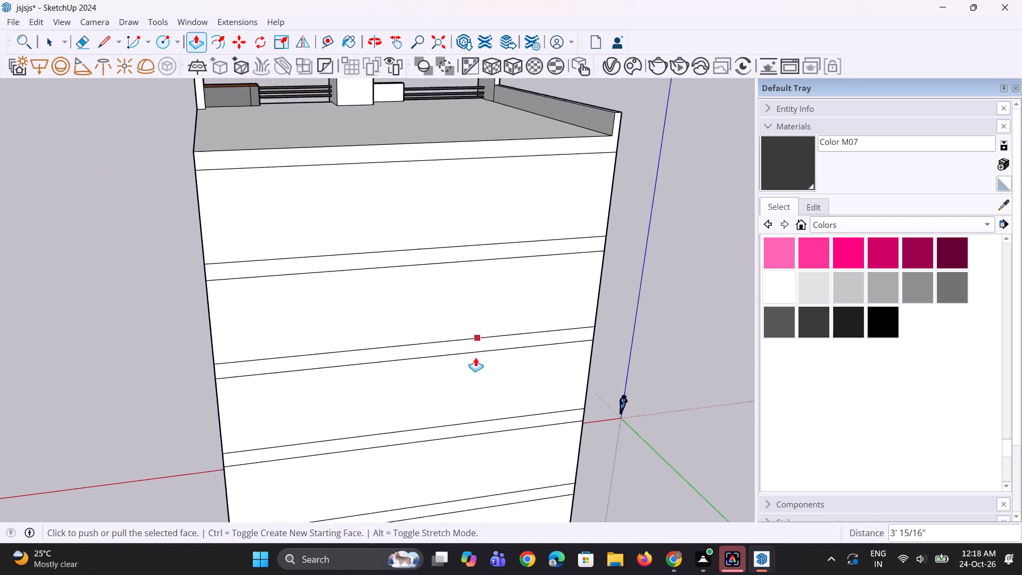
{"action": "scroll", "coordinate": [475, 357], "scroll_direction": "down", "scroll_amount": 1}
{"action": "scroll", "coordinate": [573, 150], "scroll_direction": "up", "scroll_amount": 11}
{"action": "left_click", "coordinate": [594, 181]}
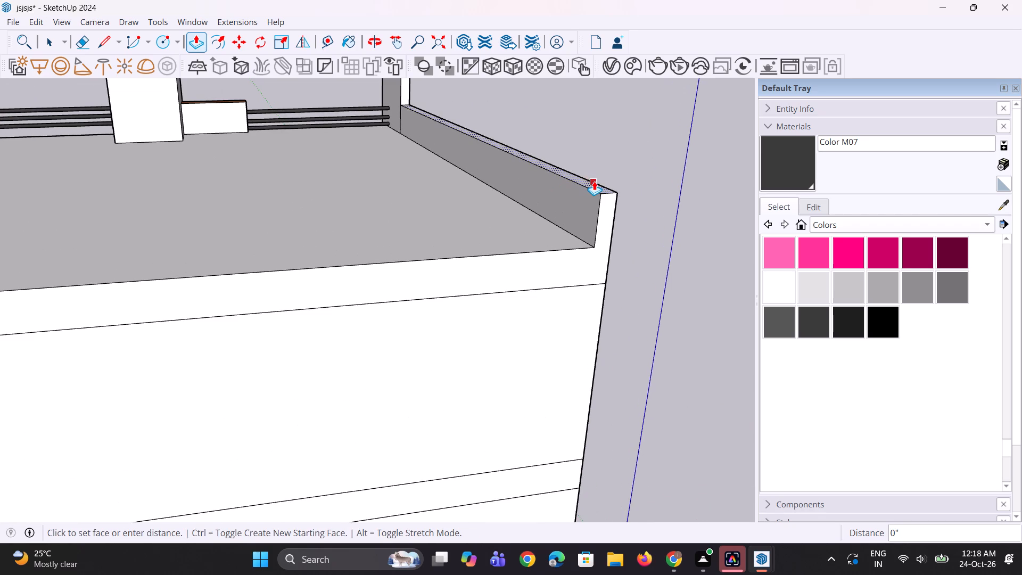
{"action": "left_click", "coordinate": [595, 170]}
Copy the inner vertical edge at the side parapet's rear end about 1' 1 1/2" along its inner face.
{"action": "key", "text": "space"}
{"action": "key", "text": "space"}
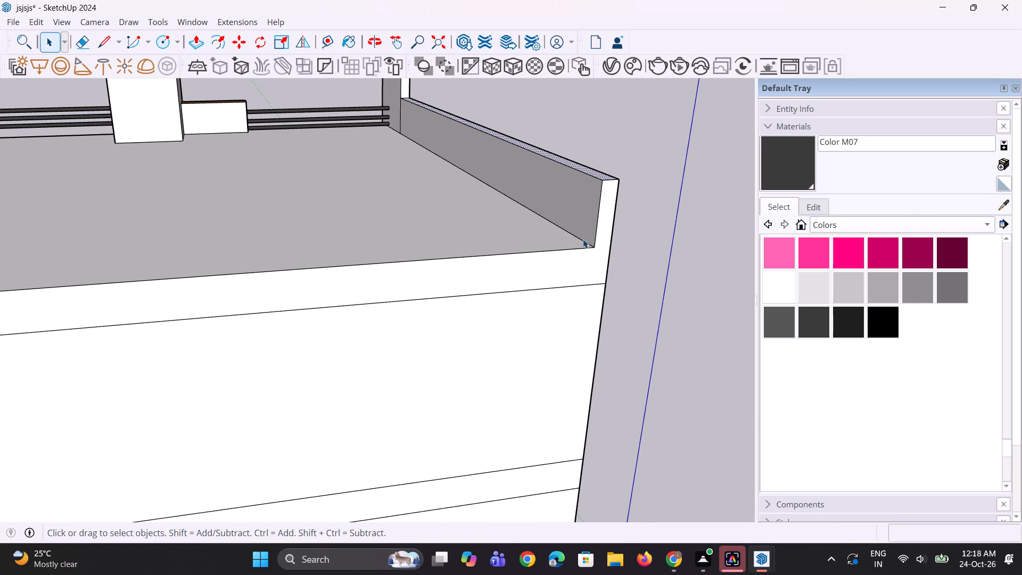
{"action": "left_click", "coordinate": [593, 242]}
{"action": "scroll", "coordinate": [593, 242], "scroll_direction": "up", "scroll_amount": 2}
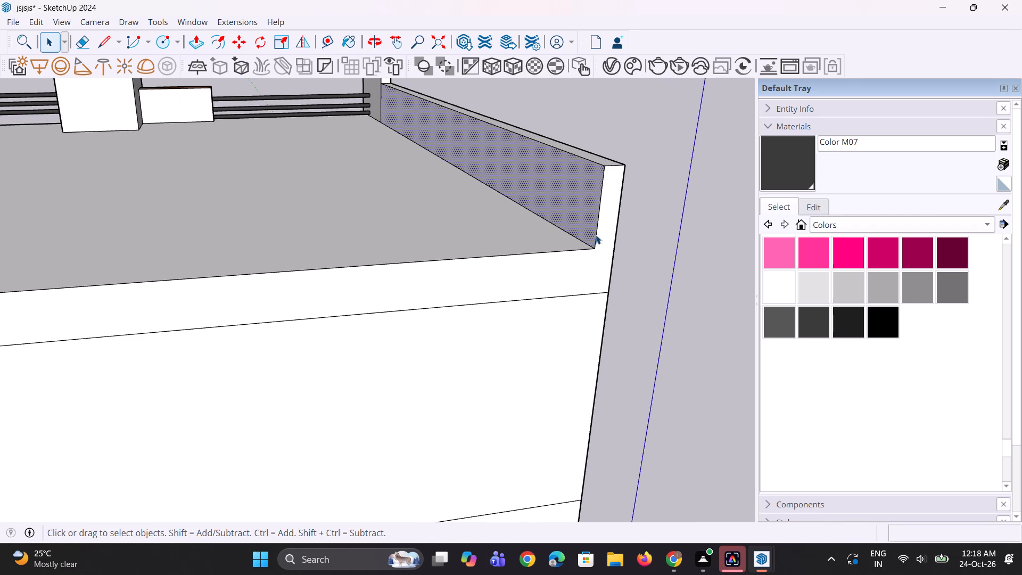
{"action": "left_click", "coordinate": [596, 235]}
{"action": "scroll", "coordinate": [595, 239], "scroll_direction": "up", "scroll_amount": 3}
{"action": "key", "text": "m"}
{"action": "scroll", "coordinate": [591, 243], "scroll_direction": "up", "scroll_amount": 2, "text": "ctrl"}
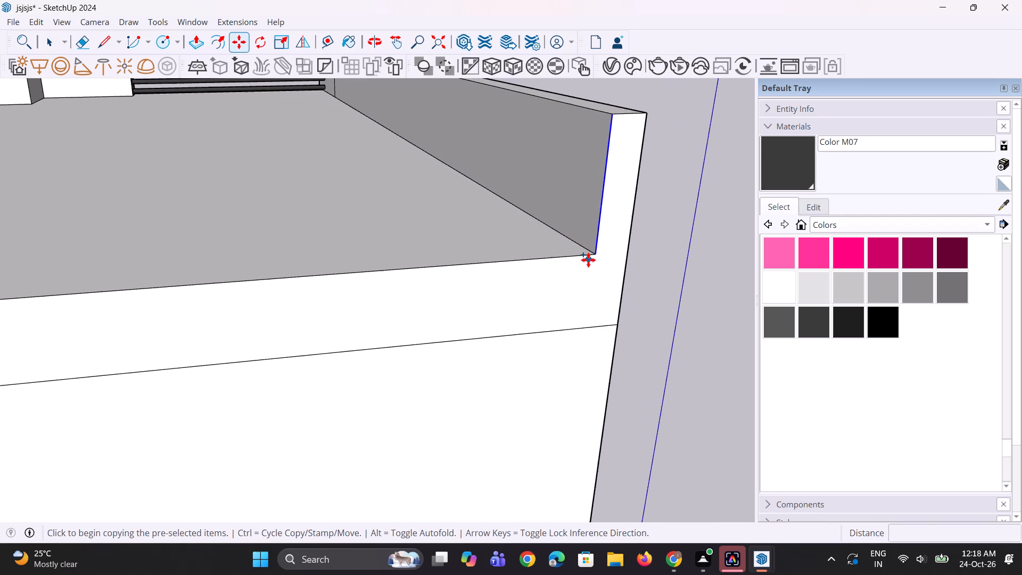
{"action": "left_click", "coordinate": [588, 260]}
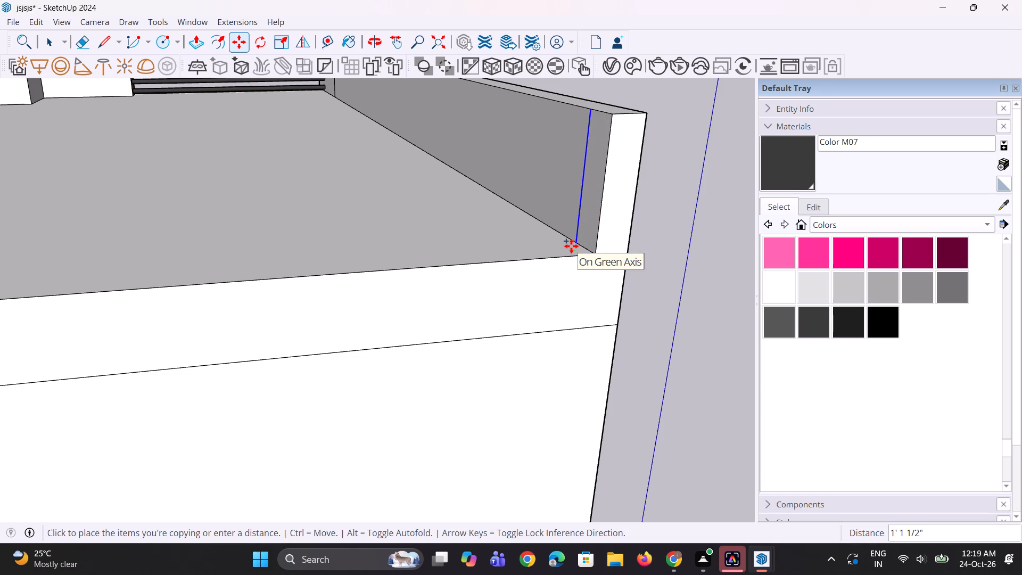
{"action": "left_click", "coordinate": [571, 246]}
Push/Pull the narrow strip at the side parapet's rear end 55' 4 11/16" across the roof to form the rear parapet.
{"action": "key", "text": "space"}
{"action": "key", "text": "space"}
{"action": "key", "text": "p"}
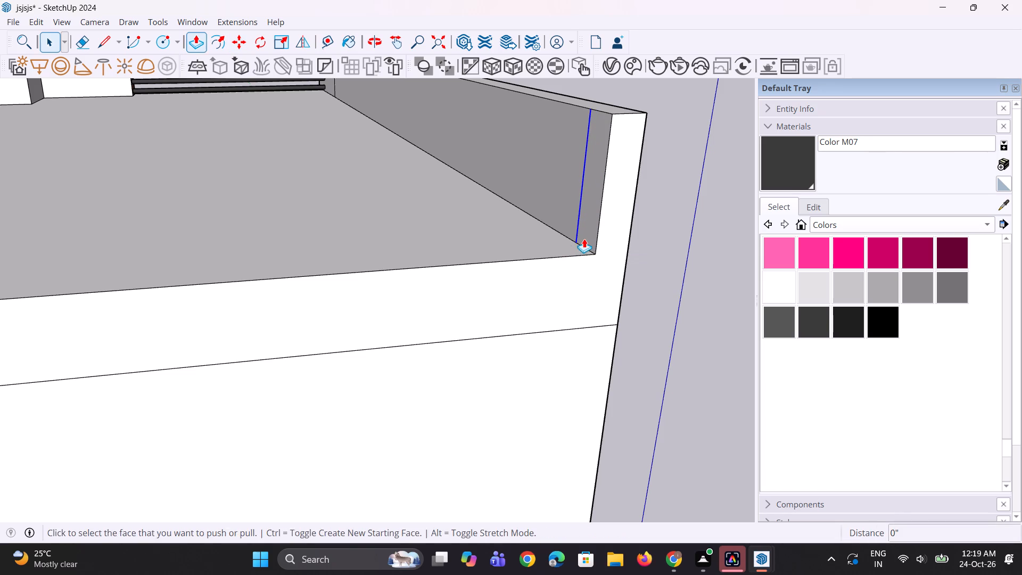
{"action": "left_click", "coordinate": [584, 235]}
{"action": "scroll", "coordinate": [534, 251], "scroll_direction": "down", "scroll_amount": 12}
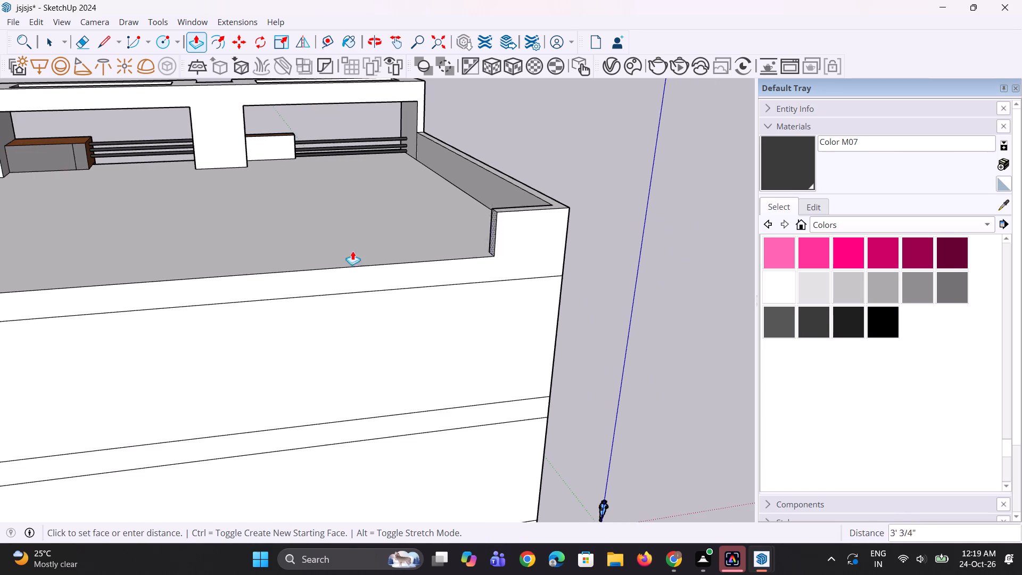
{"action": "scroll", "coordinate": [287, 255], "scroll_direction": "down", "scroll_amount": 9}
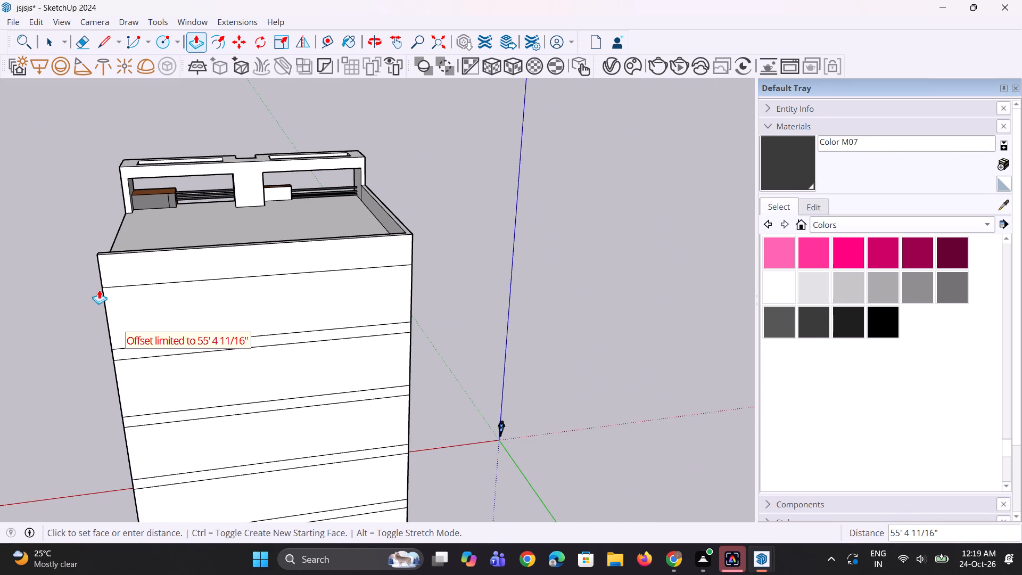
{"action": "left_click", "coordinate": [100, 291]}
Copy the inner vertical edge at the rear parapet's far end a short distance along its inner face.
{"action": "middle_click_drag", "start_coordinate": [42, 309], "coordinate": [447, 329]}
{"action": "scroll", "coordinate": [342, 332], "scroll_direction": "down", "scroll_amount": 5}
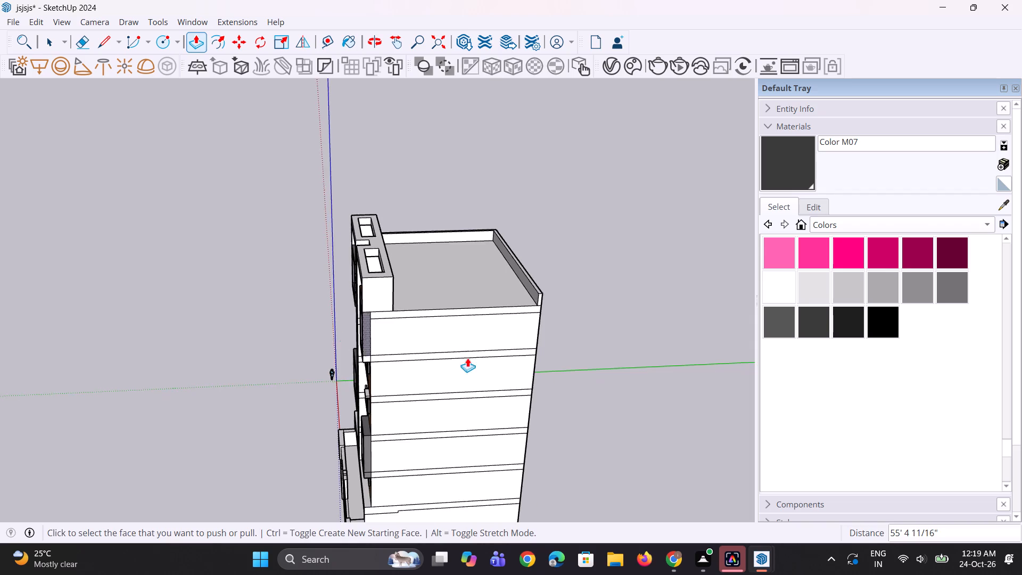
{"action": "middle_click_drag", "start_coordinate": [468, 358], "coordinate": [516, 307]}
{"action": "key", "text": "space"}
{"action": "key", "text": "space"}
{"action": "scroll", "coordinate": [538, 275], "scroll_direction": "up", "scroll_amount": 5}
{"action": "key", "text": "space"}
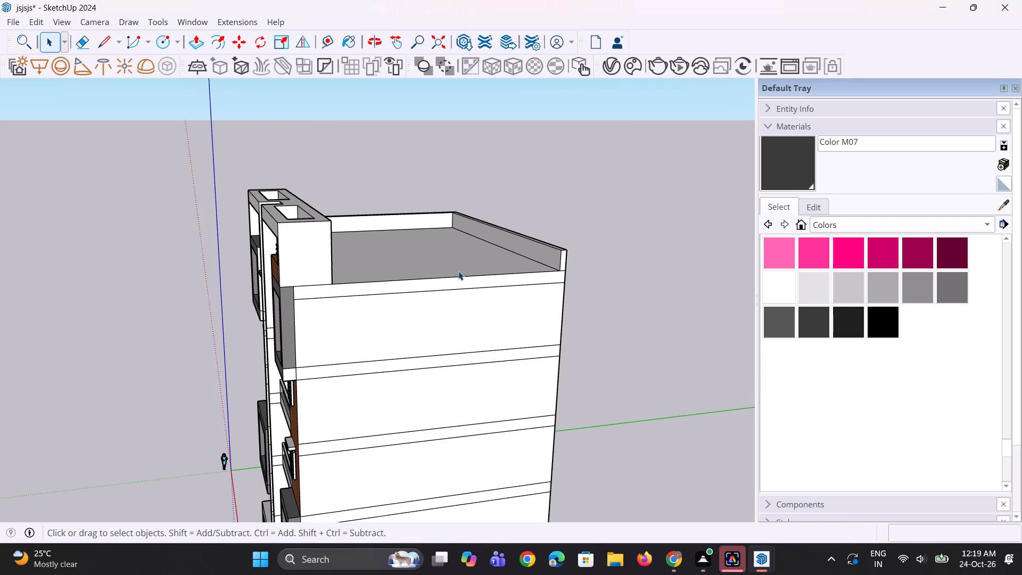
{"action": "scroll", "coordinate": [577, 254], "scroll_direction": "up", "scroll_amount": 5}
{"action": "left_click", "coordinate": [556, 267]}
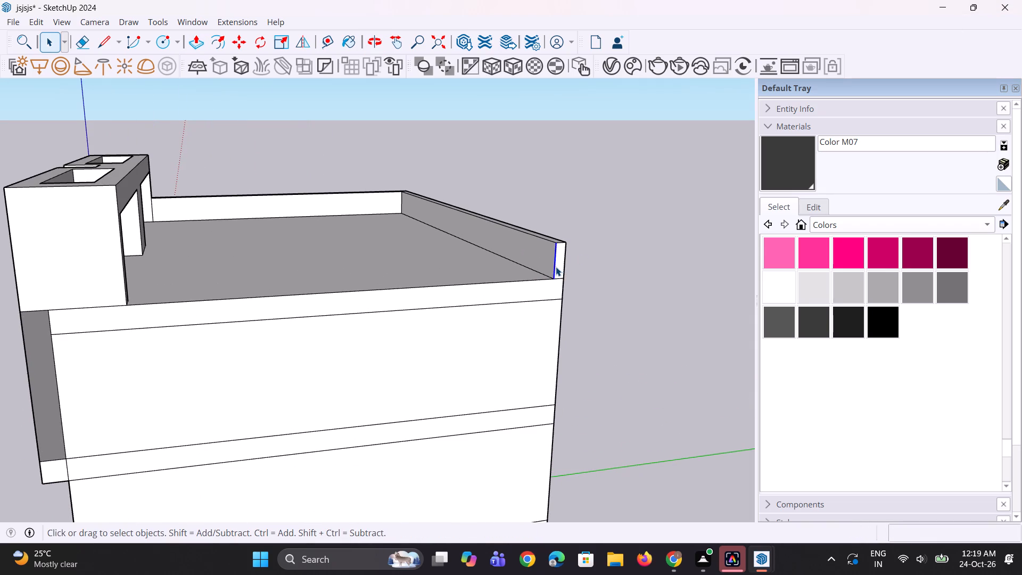
{"action": "scroll", "coordinate": [556, 267], "scroll_direction": "up", "scroll_amount": 5}
{"action": "key", "text": "m"}
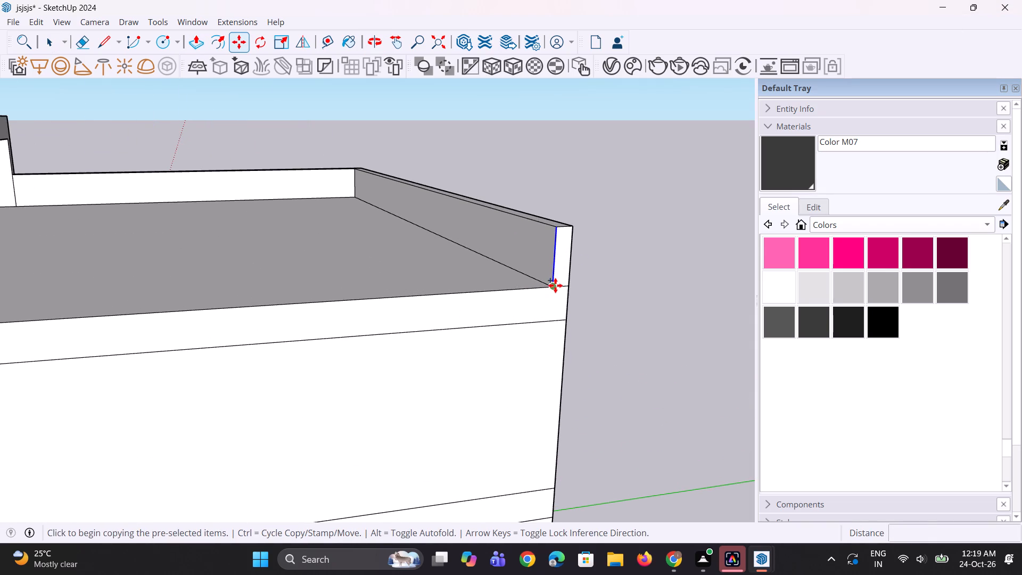
{"action": "left_click", "coordinate": [555, 285]}
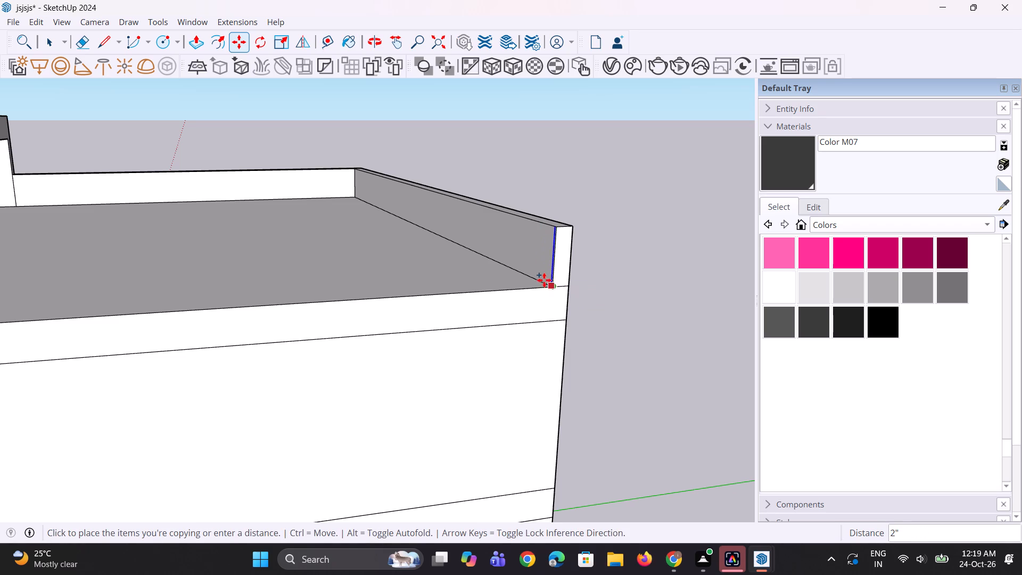
{"action": "left_click", "coordinate": [542, 278]}
{"action": "middle_click_drag", "start_coordinate": [546, 278], "coordinate": [586, 293]}
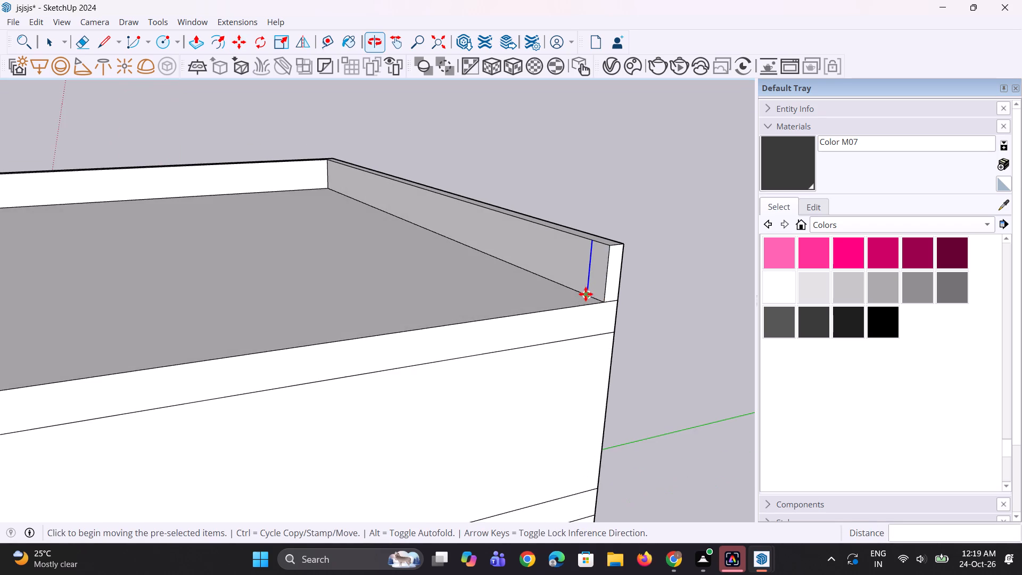
{"action": "scroll", "coordinate": [587, 289], "scroll_direction": "up", "scroll_amount": 2}
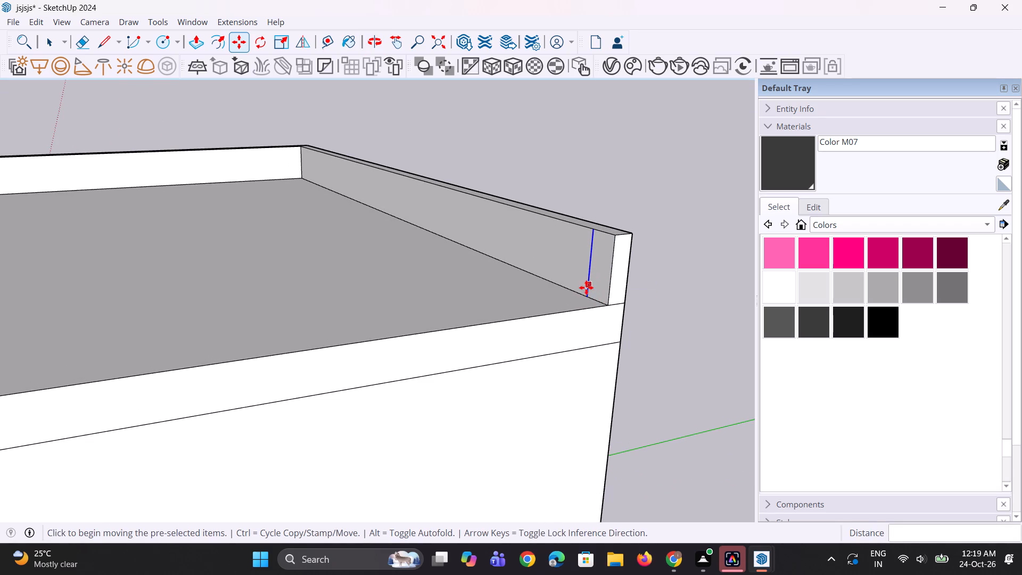
{"action": "left_click", "coordinate": [586, 298]}
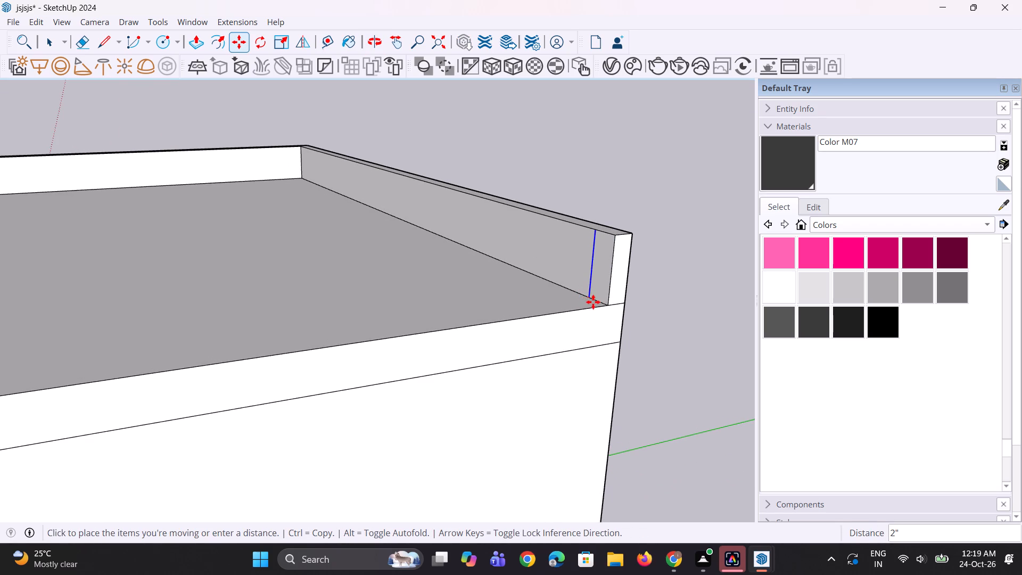
{"action": "key", "text": "Escape"}
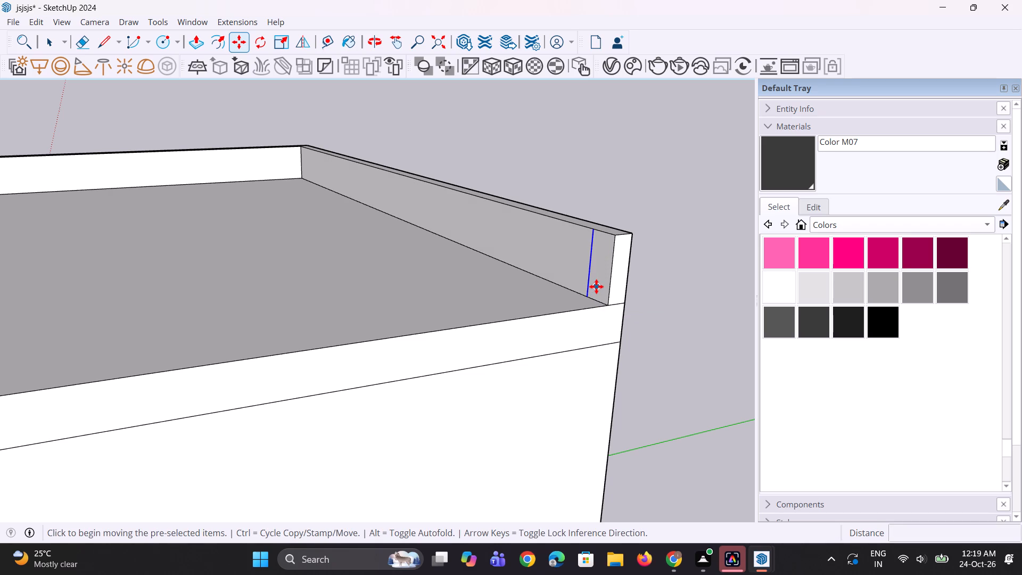
Push/Pull the strip at the rear parapet's far end 42' 4 7/16" to the front rooftop frame, forming the second side parapet.
{"action": "key", "text": "p"}
{"action": "left_click", "coordinate": [596, 286]}
{"action": "scroll", "coordinate": [584, 297], "scroll_direction": "down", "scroll_amount": 3}
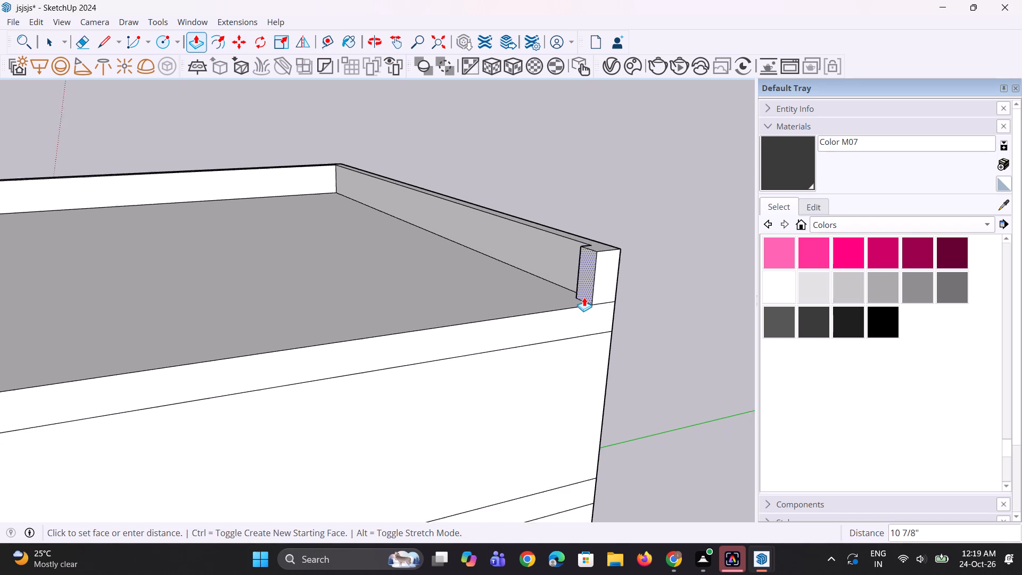
{"action": "scroll", "coordinate": [584, 297], "scroll_direction": "down", "scroll_amount": 7}
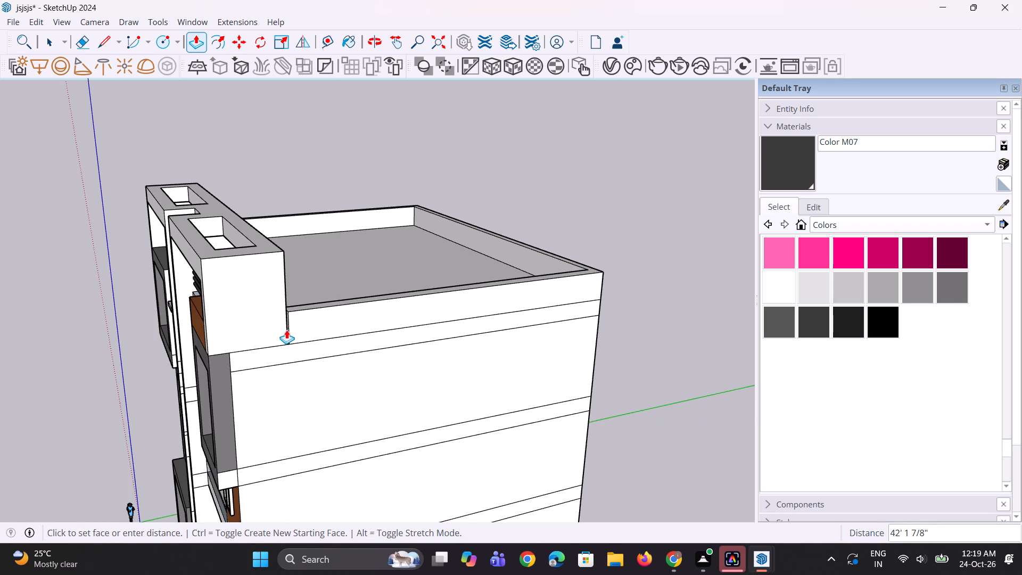
{"action": "left_click", "coordinate": [287, 319]}
Push/Pull the inner face of the second side parapet 6 9/16" to adjust its thickness.
{"action": "middle_click_drag", "start_coordinate": [459, 262], "coordinate": [39, 269]}
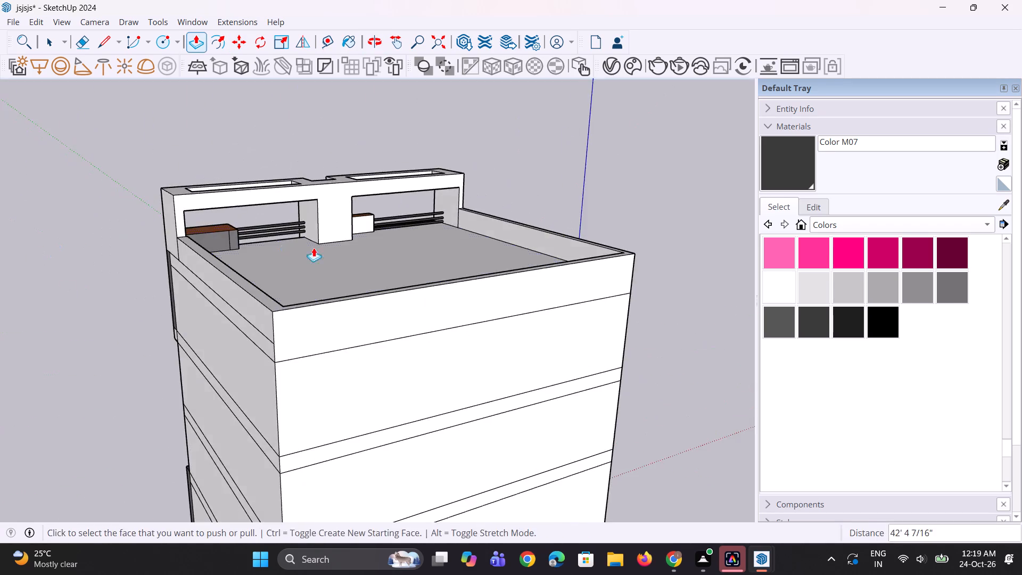
{"action": "middle_click_drag", "start_coordinate": [316, 250], "coordinate": [85, 287]}
{"action": "left_click", "coordinate": [112, 256]}
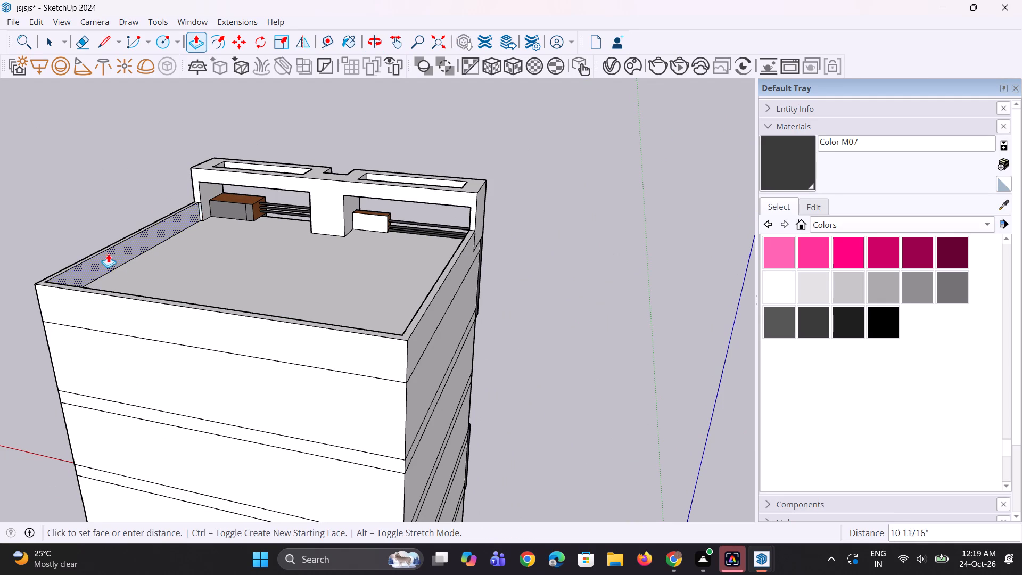
{"action": "left_click", "coordinate": [109, 254]}
{"action": "middle_click_drag", "start_coordinate": [232, 199], "coordinate": [263, 238]}
{"action": "scroll", "coordinate": [234, 200], "scroll_direction": "up", "scroll_amount": 1}
{"action": "scroll", "coordinate": [204, 234], "scroll_direction": "up", "scroll_amount": 2}
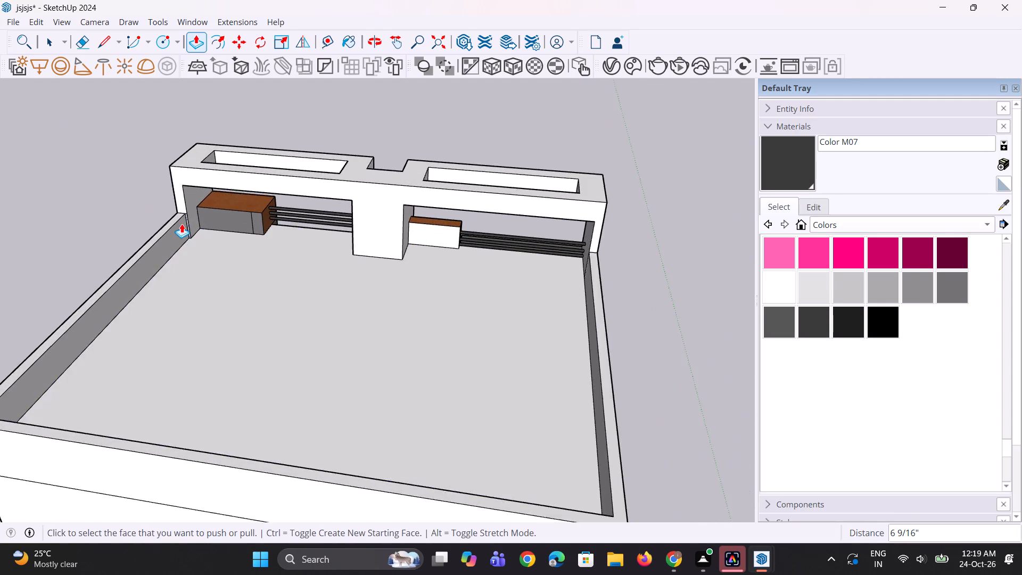
{"action": "scroll", "coordinate": [182, 224], "scroll_direction": "up", "scroll_amount": 2}
{"action": "key", "text": "space"}
{"action": "key", "text": "space"}
{"action": "left_click", "coordinate": [28, 185]}
Push/Pull the continuous top face of the roof parapets up 1' 15/16".
{"action": "scroll", "coordinate": [374, 231], "scroll_direction": "down", "scroll_amount": 5}
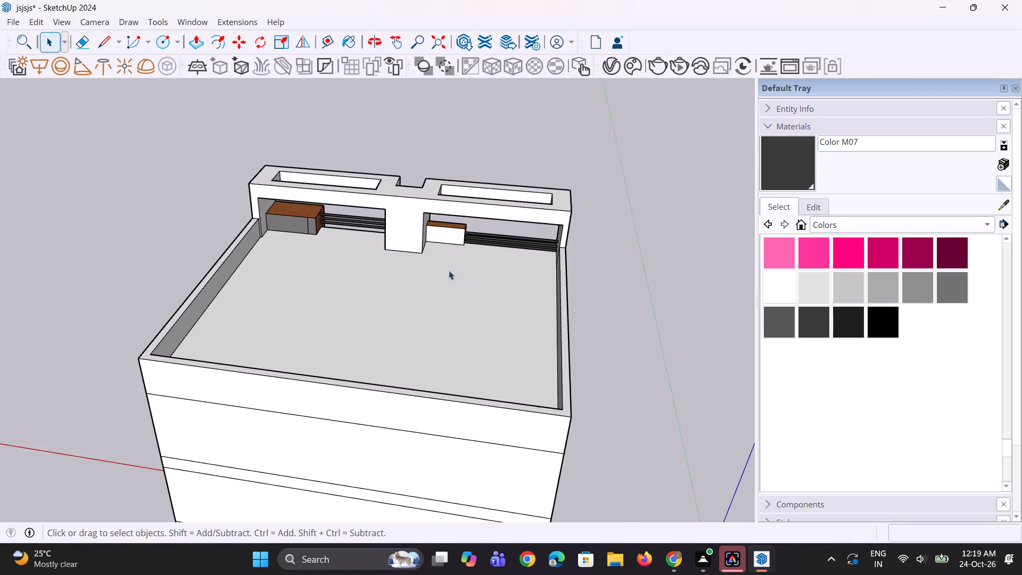
{"action": "middle_click_drag", "start_coordinate": [563, 335], "coordinate": [377, 255]}
{"action": "scroll", "coordinate": [245, 267], "scroll_direction": "up", "scroll_amount": 4}
{"action": "middle_click_drag", "start_coordinate": [194, 265], "coordinate": [230, 368]}
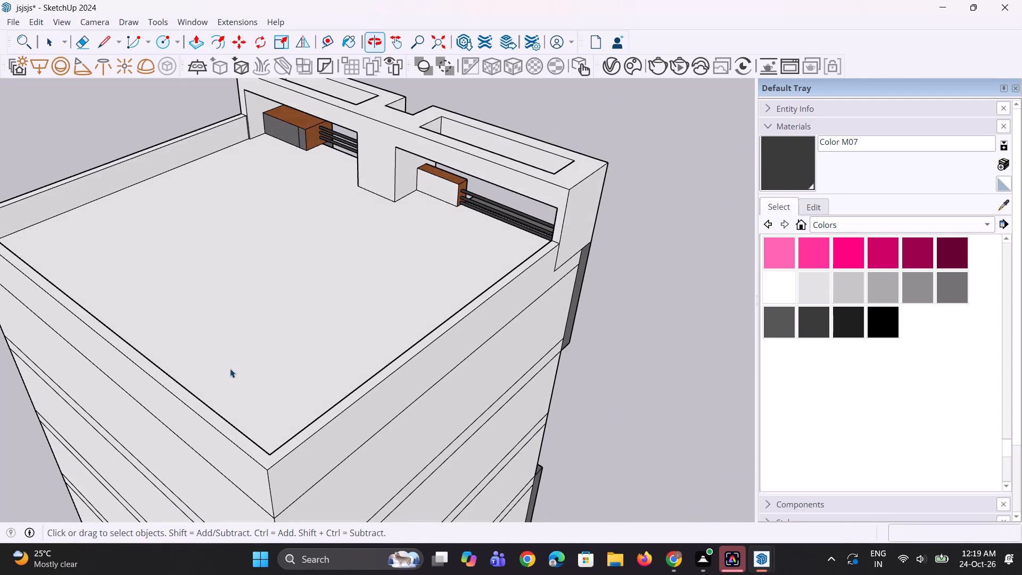
{"action": "key", "text": "p"}
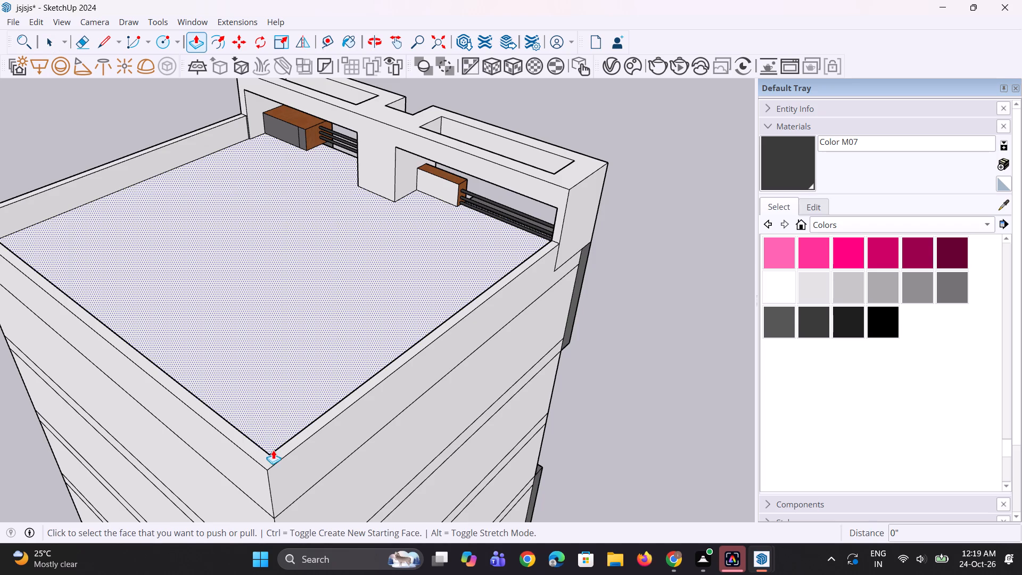
{"action": "left_click", "coordinate": [273, 455]}
{"action": "left_click", "coordinate": [261, 448]}
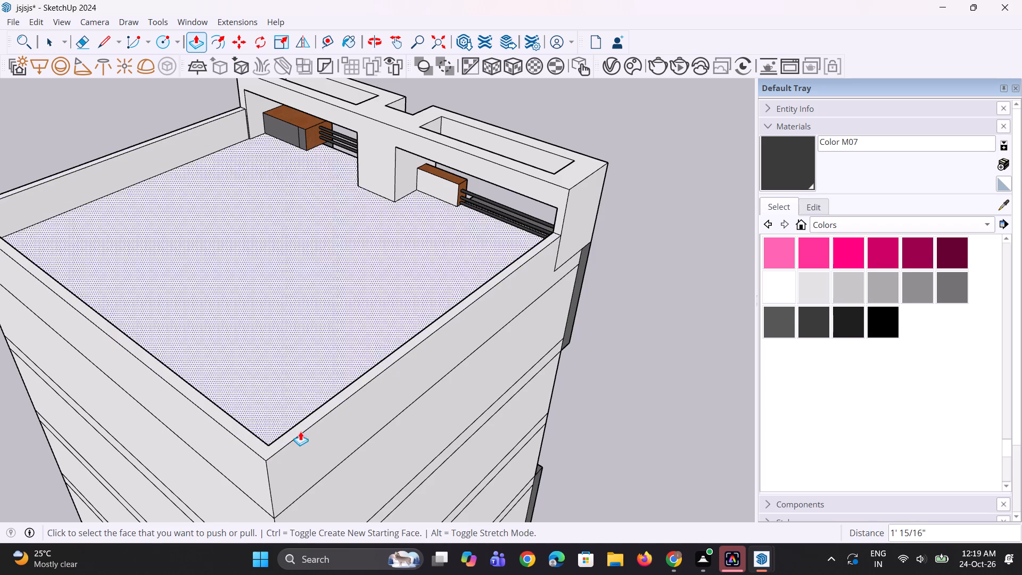
{"action": "key", "text": "space"}
{"action": "key", "text": "space"}
{"action": "left_click", "coordinate": [640, 401]}
Save the building model with its whole front facade in view.
{"action": "middle_click_drag", "start_coordinate": [640, 401], "coordinate": [252, 289]}
{"action": "scroll", "coordinate": [259, 255], "scroll_direction": "down", "scroll_amount": 6}
{"action": "middle_click_drag", "start_coordinate": [367, 249], "coordinate": [222, 260]}
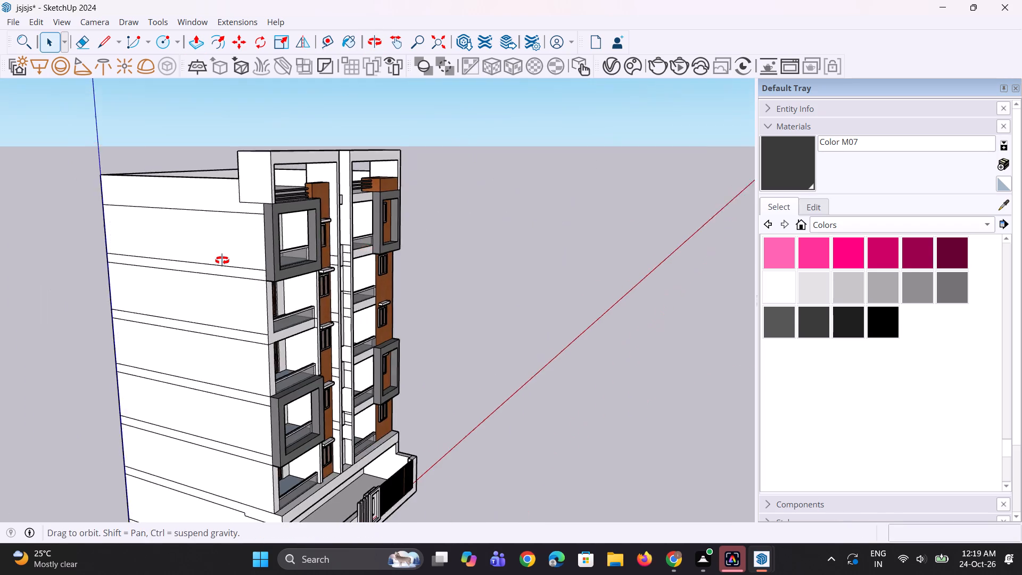
{"action": "middle_click_drag", "start_coordinate": [222, 260], "coordinate": [80, 253]}
{"action": "scroll", "coordinate": [227, 219], "scroll_direction": "down", "scroll_amount": 4}
{"action": "scroll", "coordinate": [297, 293], "scroll_direction": "up", "scroll_amount": 1}
{"action": "middle_click_drag", "start_coordinate": [298, 293], "coordinate": [298, 274]}
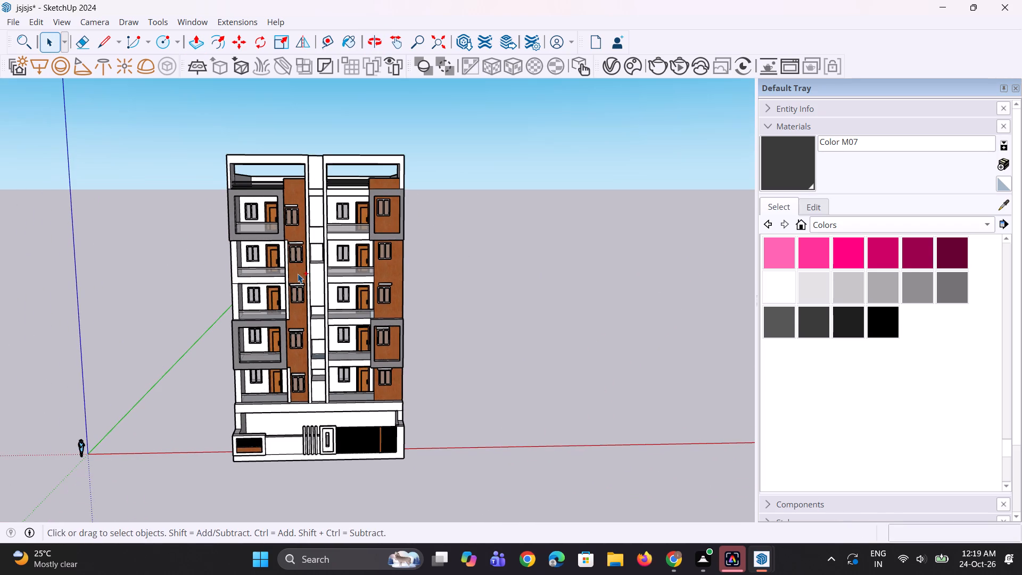
{"action": "key", "text": "ctrl+s"}
{"action": "scroll", "coordinate": [405, 328], "scroll_direction": "up", "scroll_amount": 2}
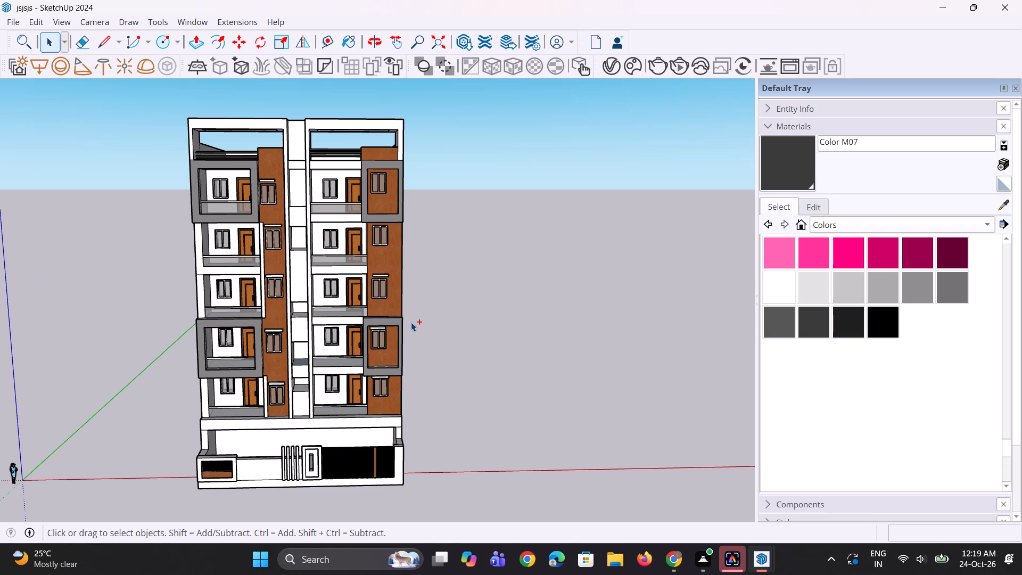
{"action": "key", "text": "ctrl+s"}
Export the front view as a 2D PNG graphic named jsjsjs in the Documents folder.
{"action": "left_click", "coordinate": [16, 24]}
{"action": "left_click", "coordinate": [61, 229]}
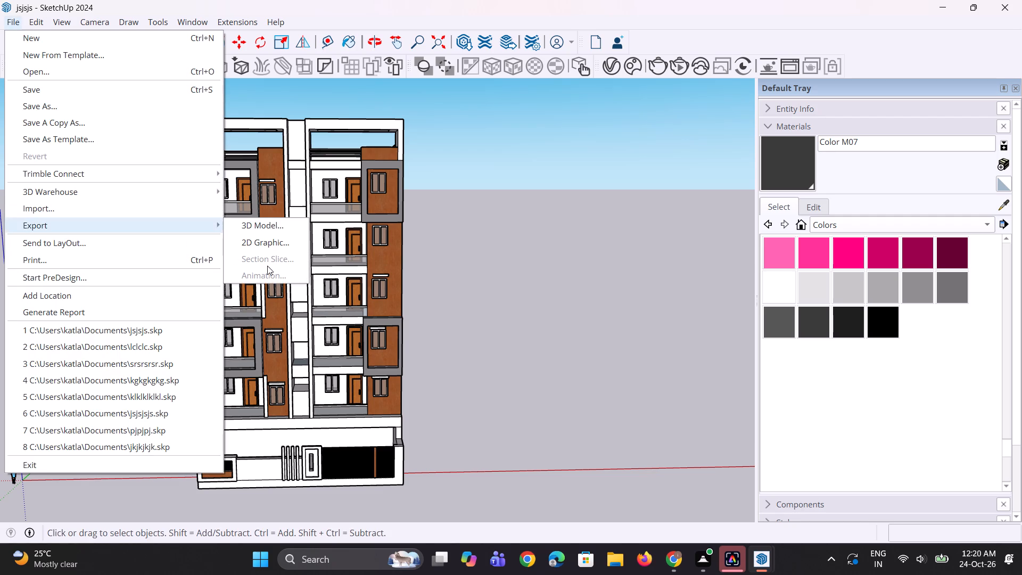
{"action": "left_click", "coordinate": [276, 247]}
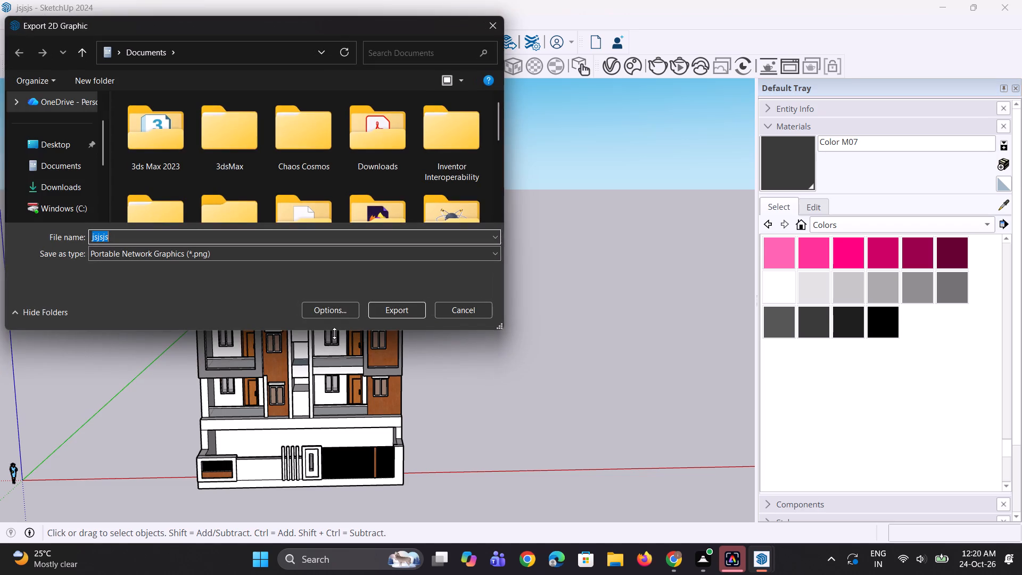
{"action": "left_click", "coordinate": [64, 196]}
{"action": "left_click", "coordinate": [75, 165]}
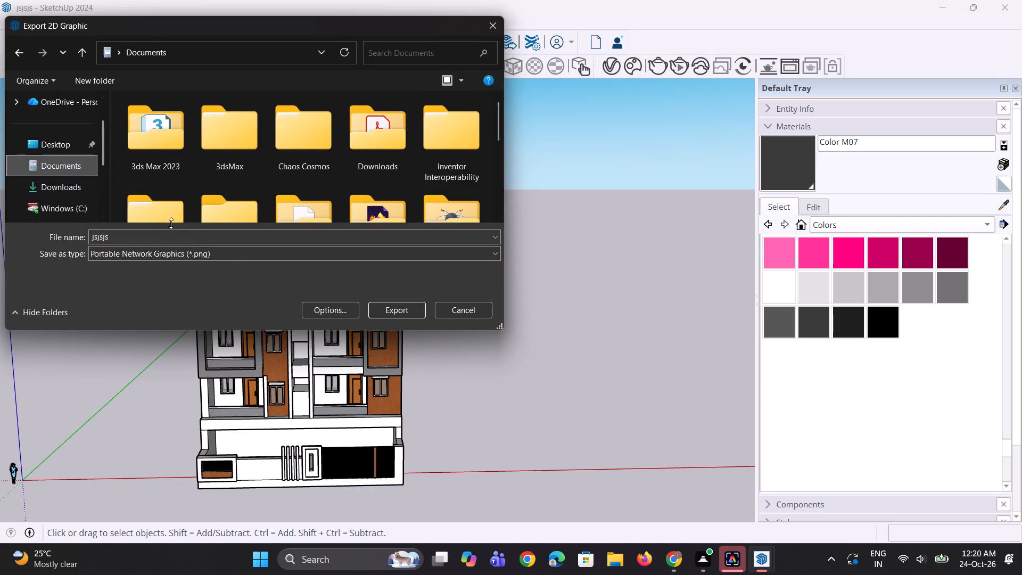
{"action": "left_click", "coordinate": [378, 312]}
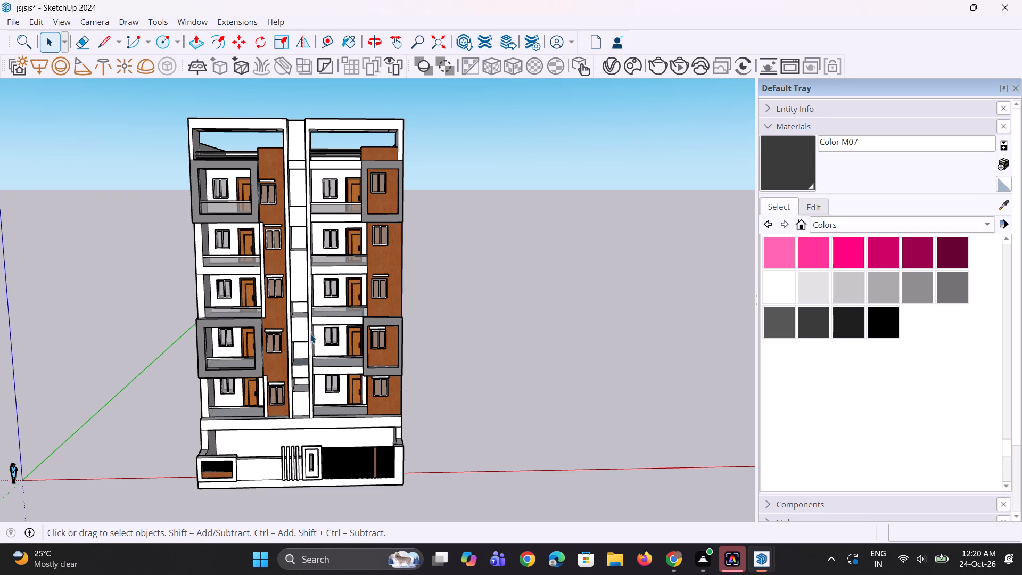
{"action": "scroll", "coordinate": [310, 333], "scroll_direction": "down", "scroll_amount": 2}
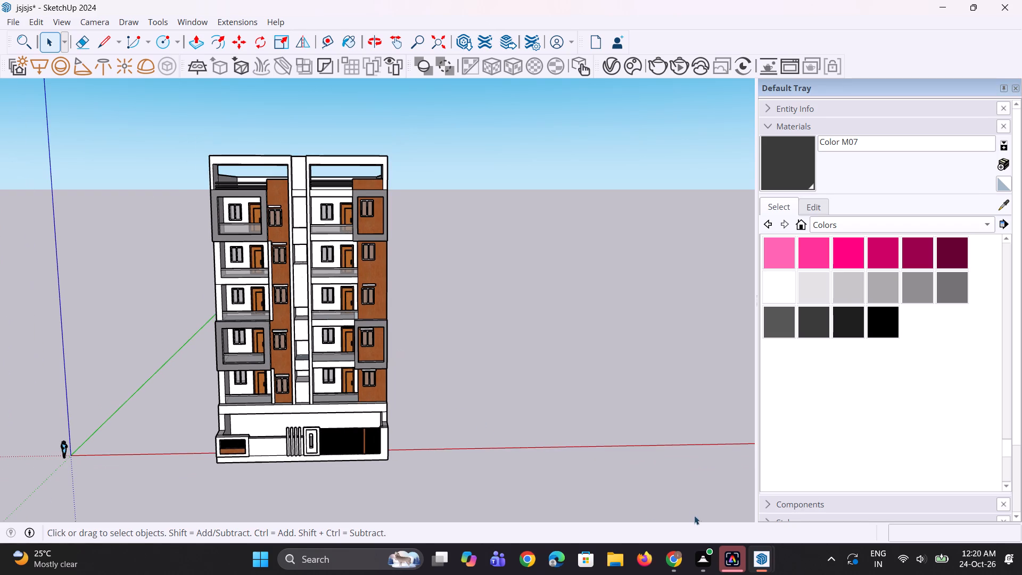